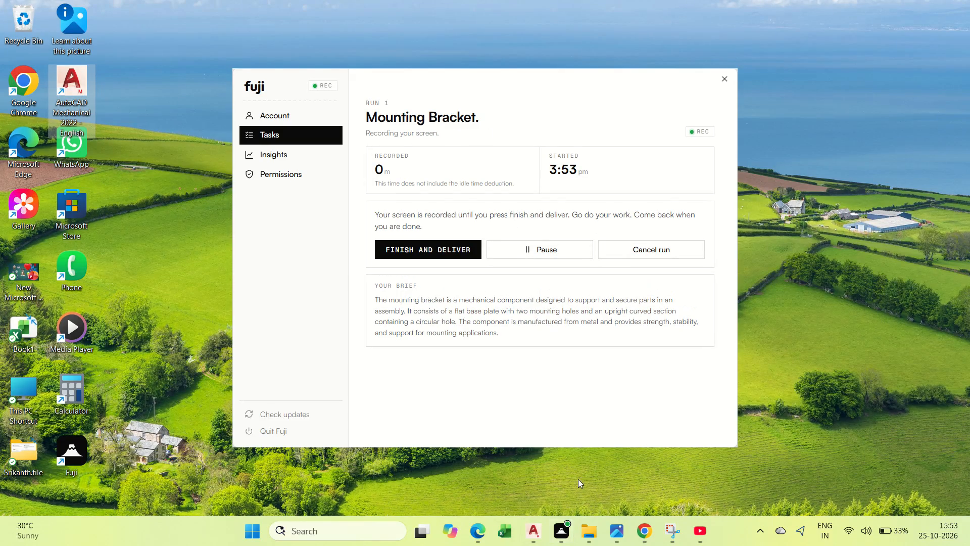
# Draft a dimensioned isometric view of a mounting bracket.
# Switch to AutoCAD Mechanical 2022 and start a new blank drawing.
pyautogui.click(535, 530)
pyautogui.scroll(-3, 346, 222)
pyautogui.scroll(5, 346, 236)
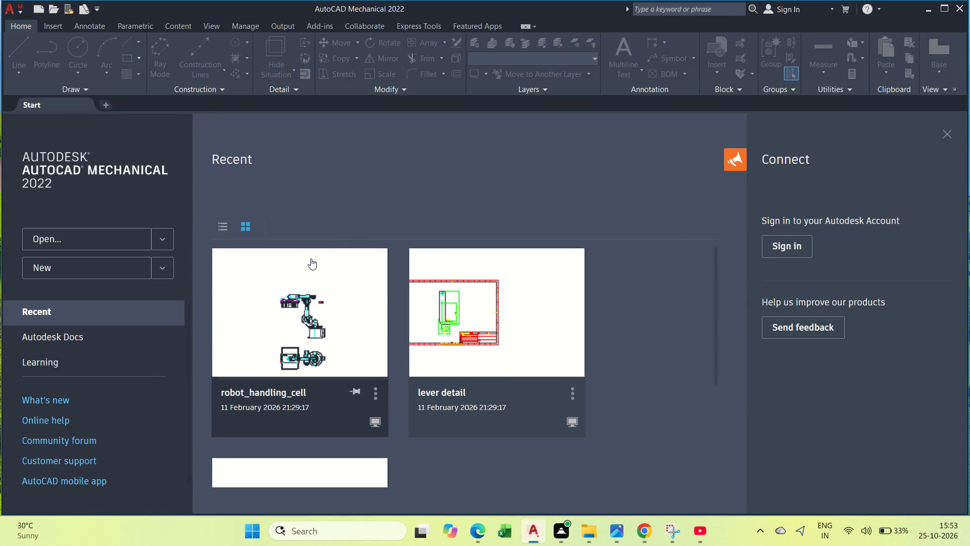
pyautogui.doubleClick(105, 101)
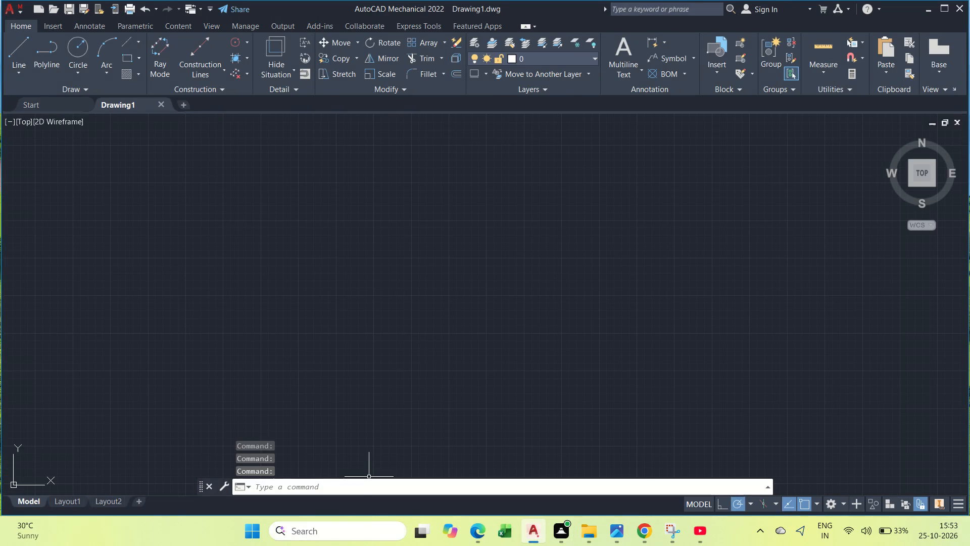
# Open the Options settings and look through the list of search paths, file names and file locations.
pyautogui.click(369, 484)
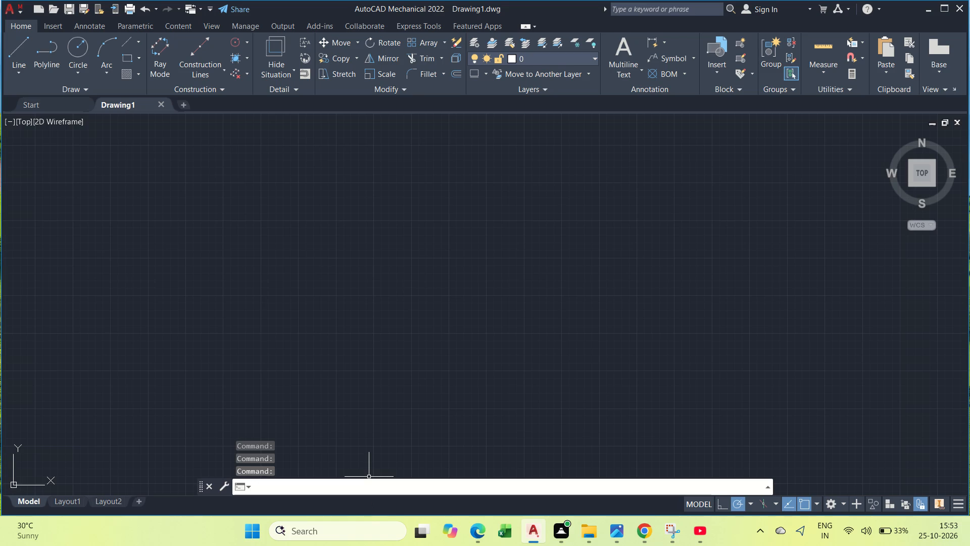
pyautogui.write('op')
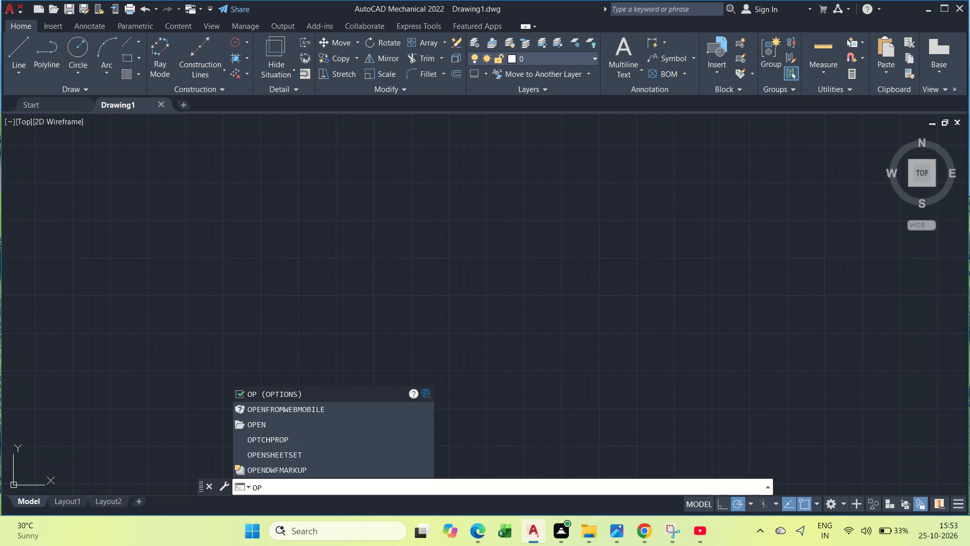
pyautogui.click(316, 394)
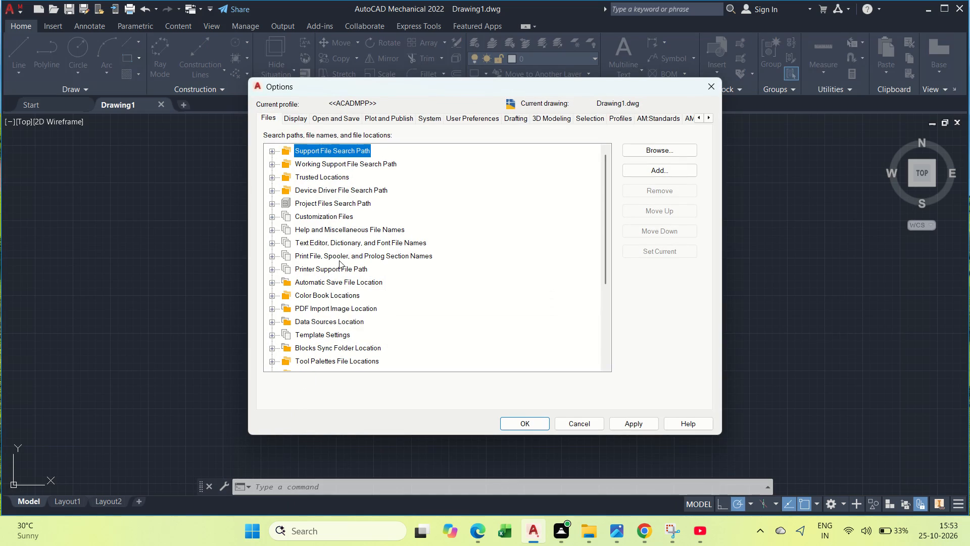
pyautogui.scroll(-3, 339, 260)
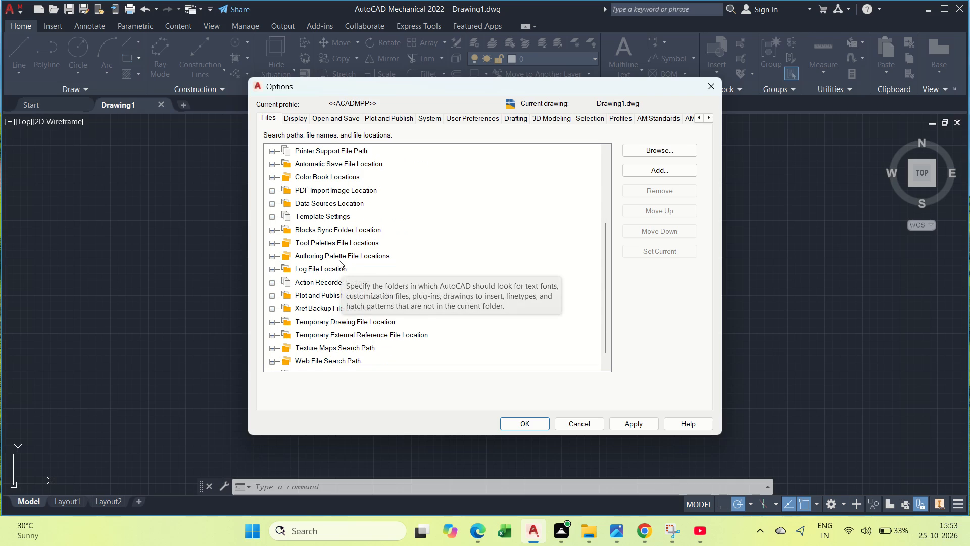
pyautogui.scroll(-3, 339, 260)
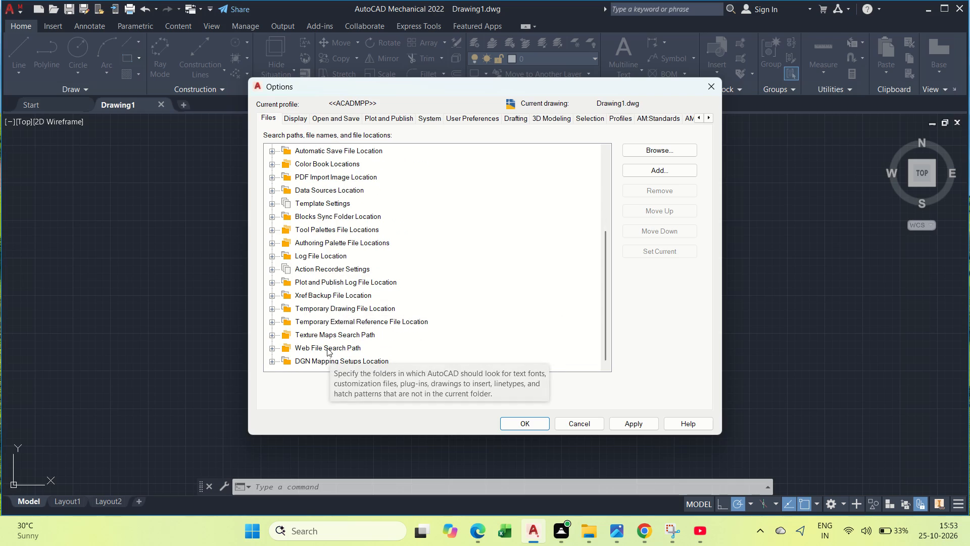
pyautogui.scroll(3, 377, 295)
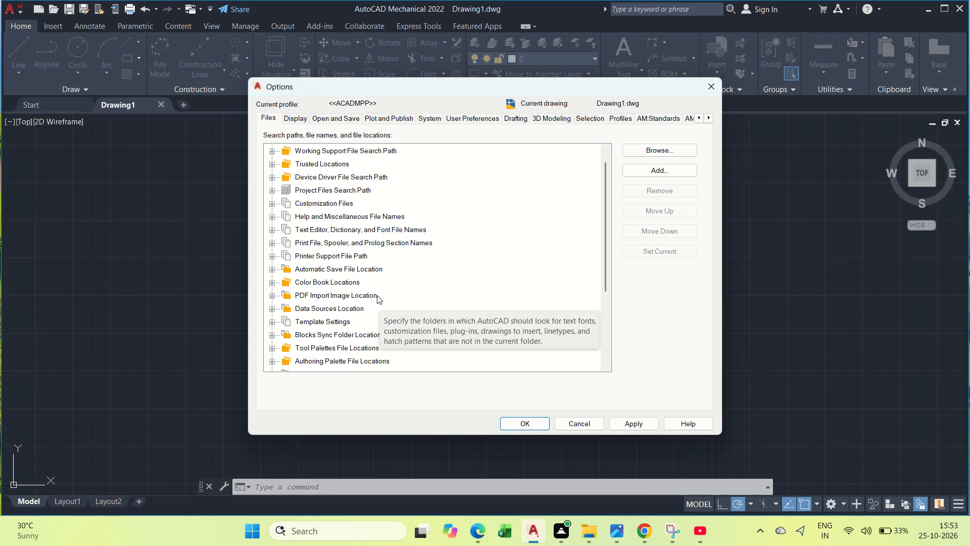
pyautogui.scroll(2, 376, 296)
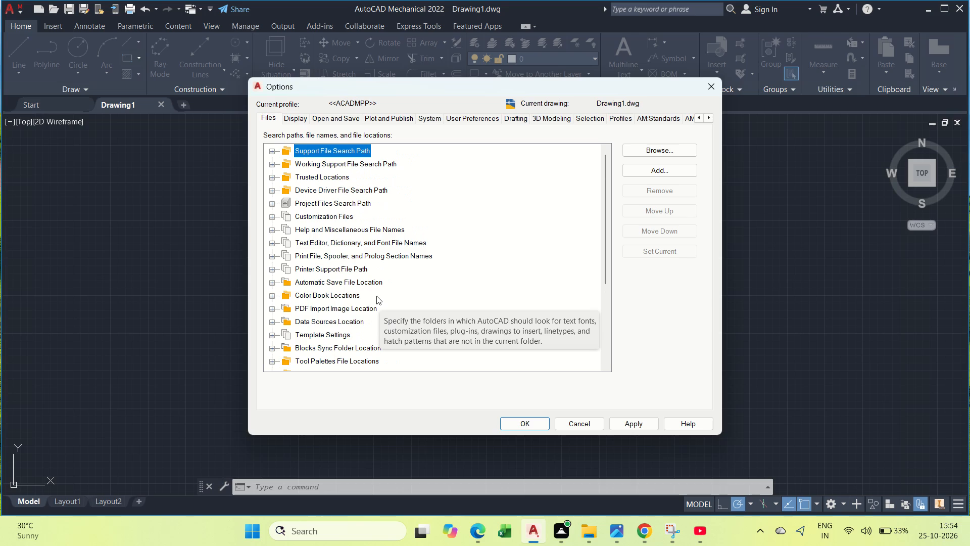
pyautogui.scroll(2, 376, 296)
pyautogui.scroll(-2, 376, 296)
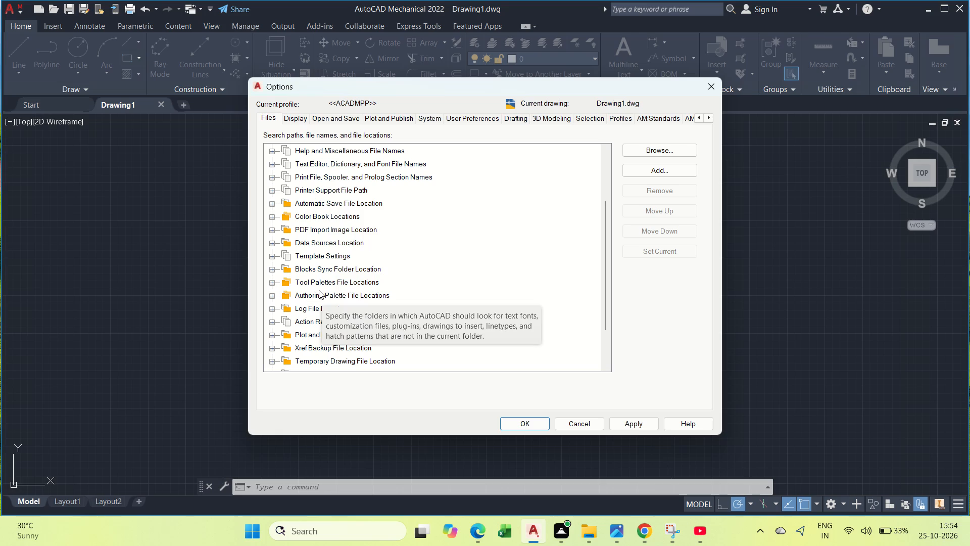
# Turn on Maintain a log file in the Open and Save options, checking the work journal instructions in Snipping Tool, and apply the settings.
pyautogui.click(331, 117)
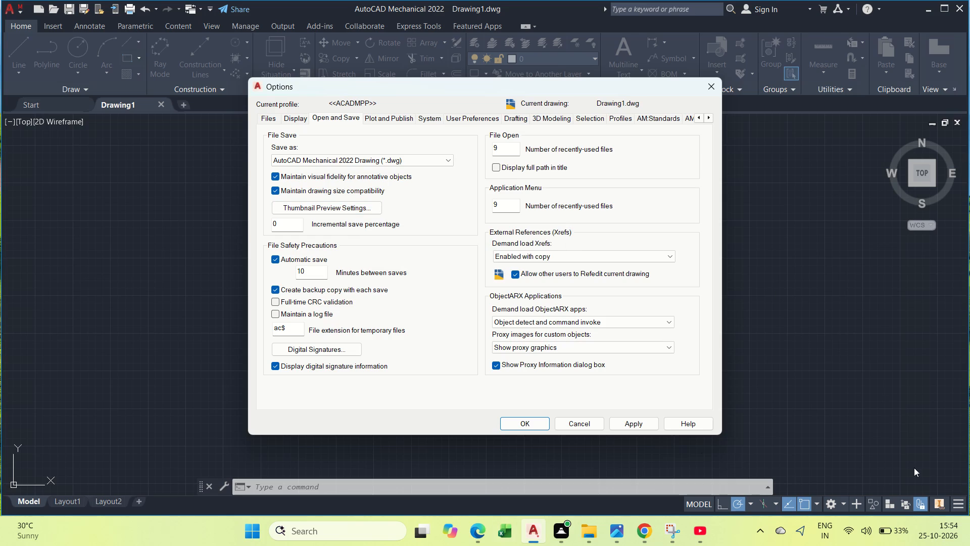
pyautogui.click(677, 538)
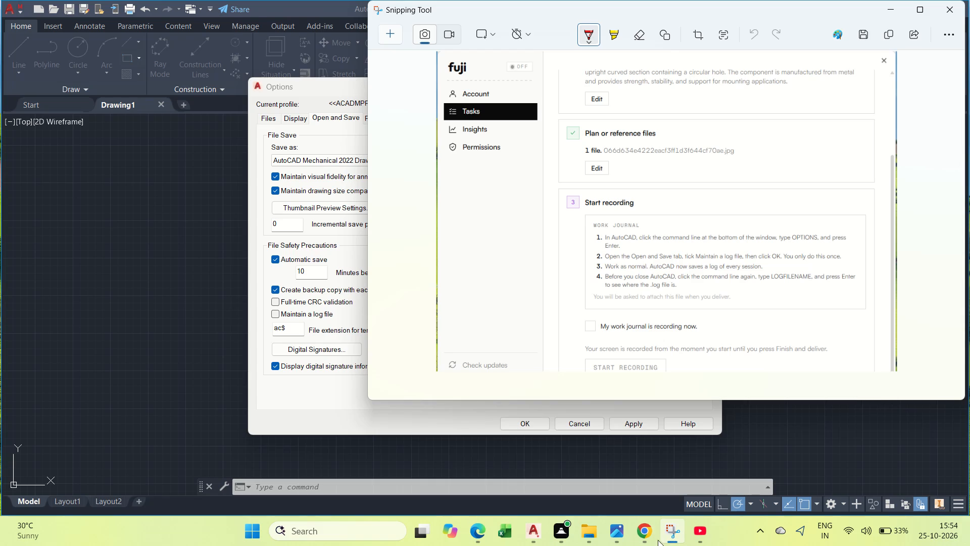
pyautogui.click(893, 4)
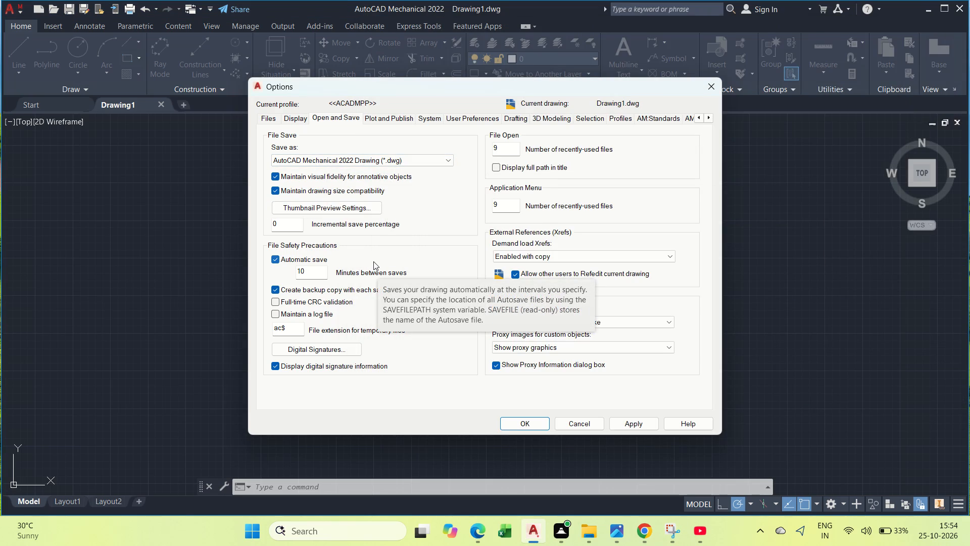
pyautogui.click(273, 314)
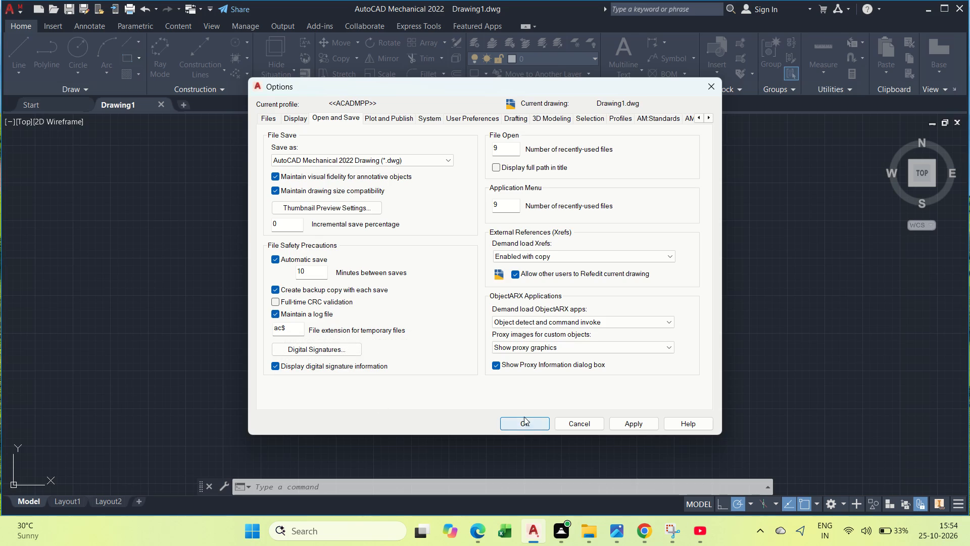
pyautogui.moveTo(523, 417); pyautogui.dragTo(515, 408)
pyautogui.click(513, 426)
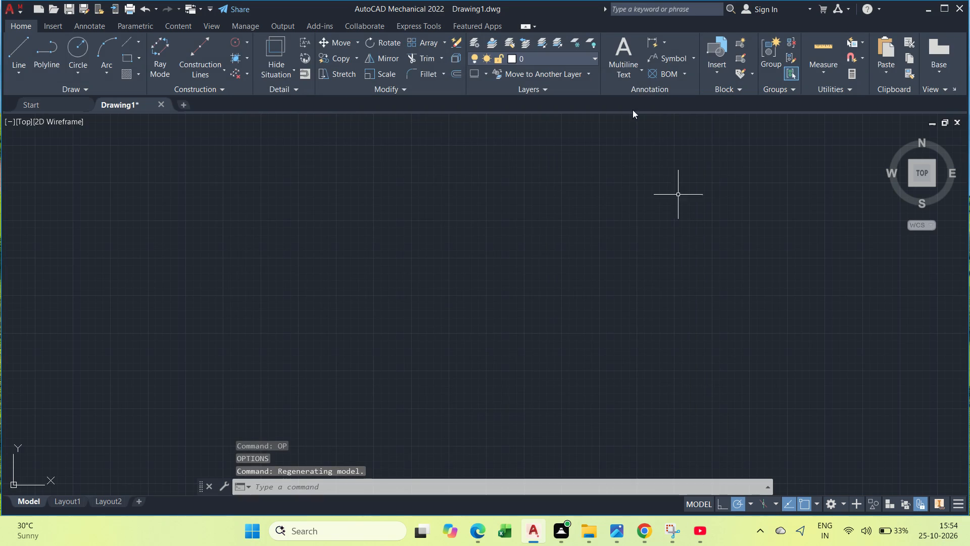
# Reread the work journal instructions in the Snipping Tool capture and return to the drawing.
pyautogui.moveTo(674, 529); pyautogui.dragTo(669, 520)
pyautogui.click(671, 534)
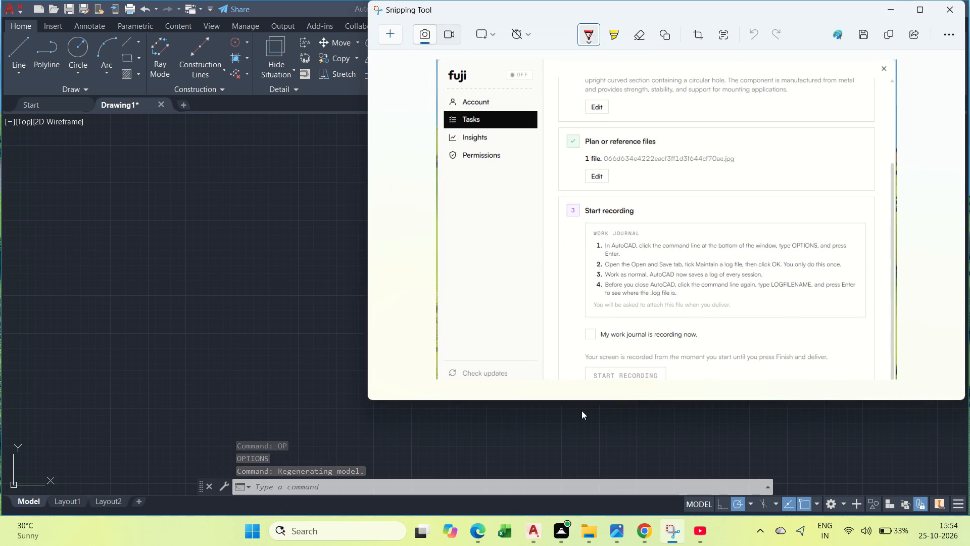
pyautogui.click(278, 359)
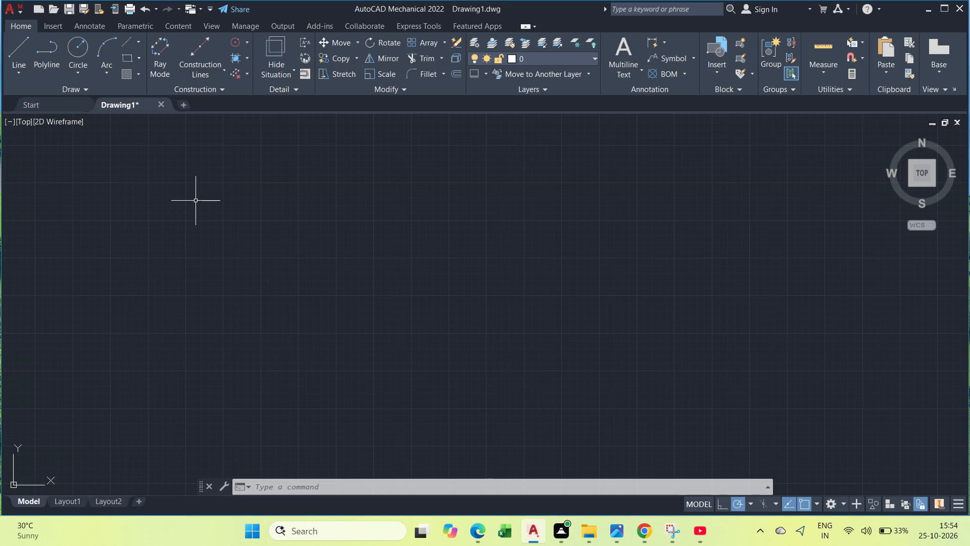
# Start saving the drawing and create a folder named TASK OF TEST inside the Desktop's Srikanth.file folder.
pyautogui.hotkey('ctrl', 's')
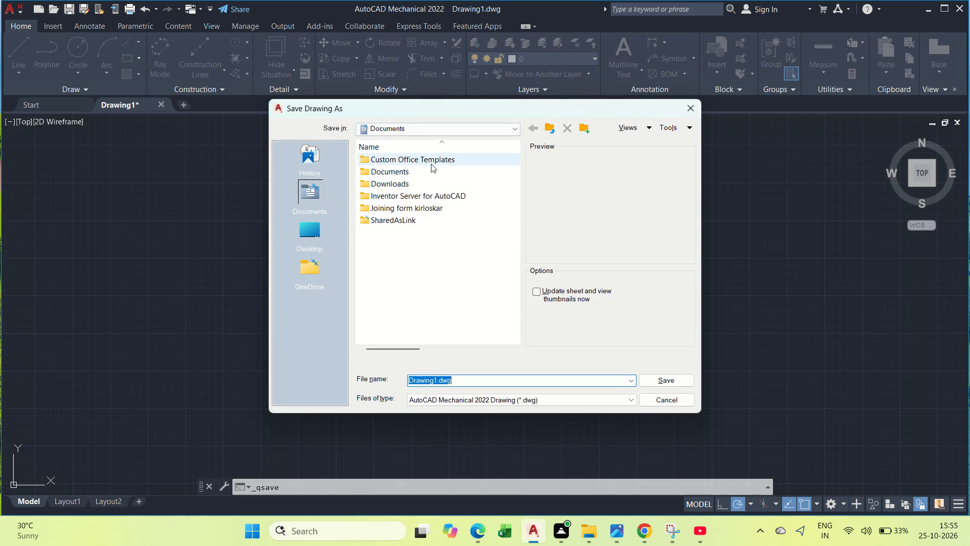
pyautogui.click(319, 243)
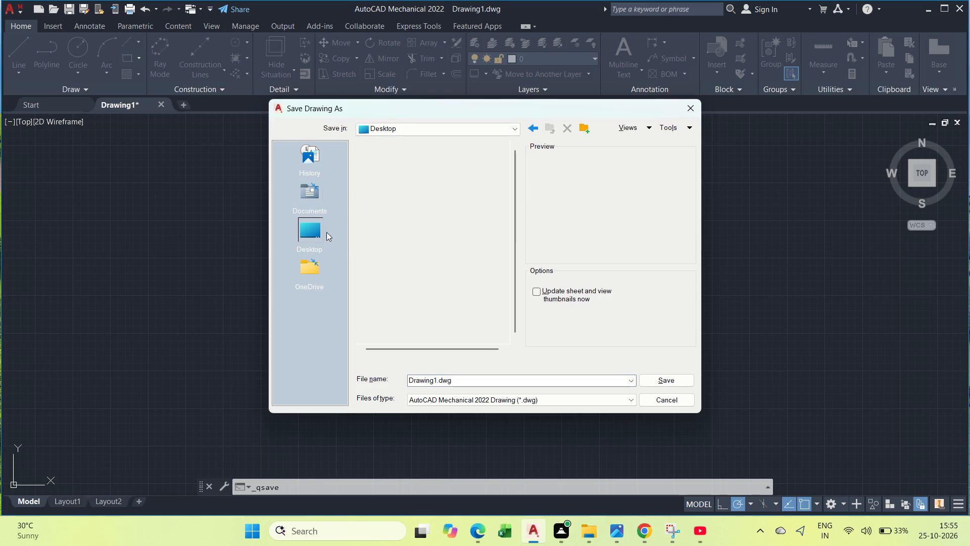
pyautogui.scroll(-4, 438, 235)
pyautogui.scroll(5, 411, 256)
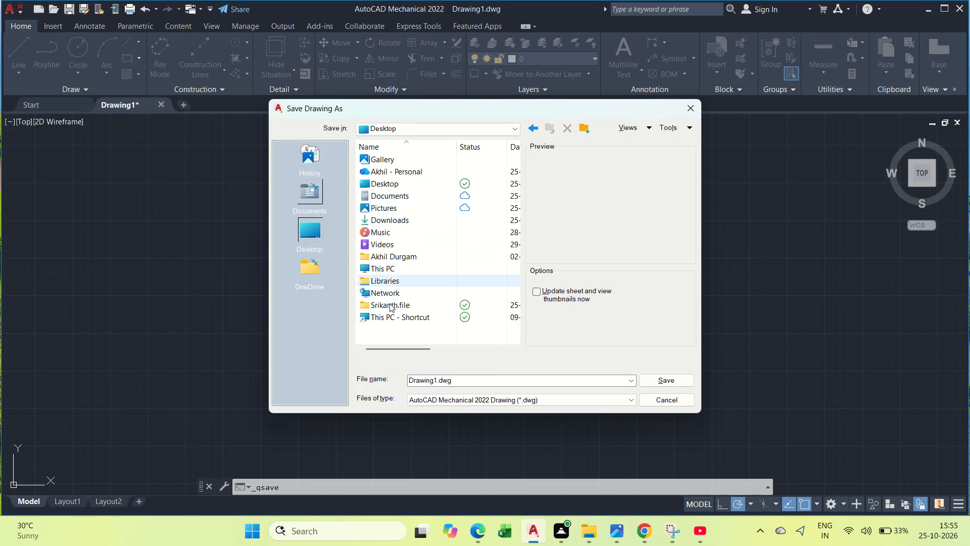
pyautogui.doubleClick(390, 303)
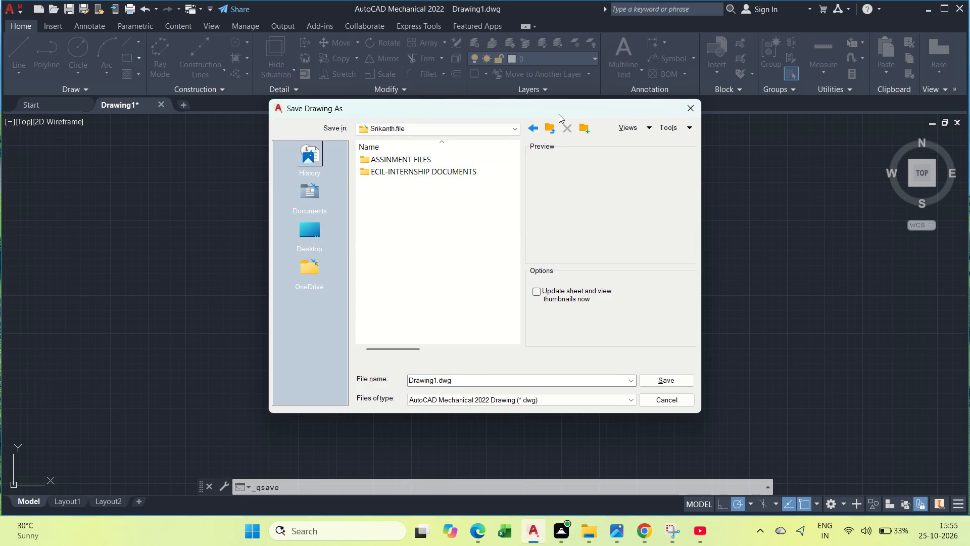
pyautogui.click(582, 126)
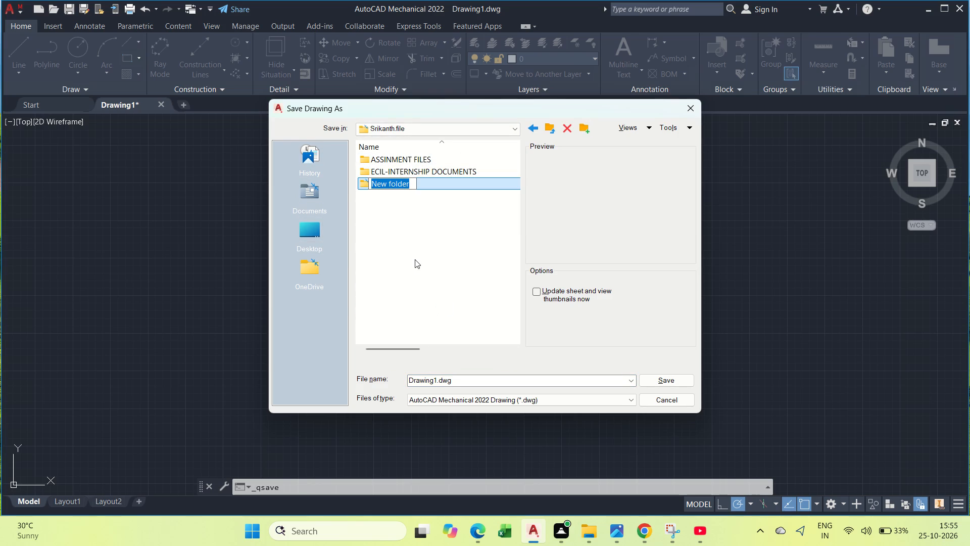
pyautogui.press('BackSpace')
pyautogui.write('task')
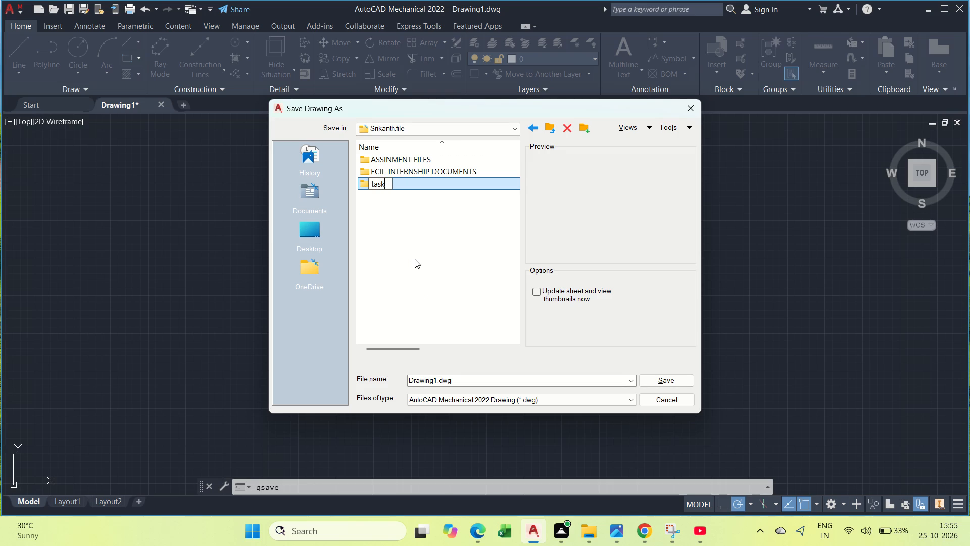
pyautogui.press('BackSpace')
pyautogui.press('BackSpace')
pyautogui.press('BackSpace')
pyautogui.press('BackSpace')
pyautogui.write('TASK O')
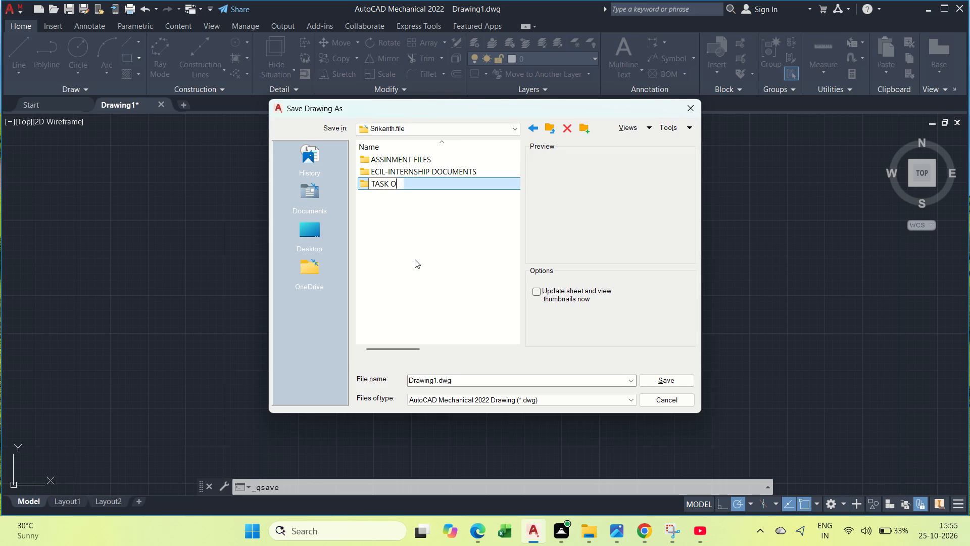
pyautogui.write('F')
pyautogui.press('space')
pyautogui.write('TEST')
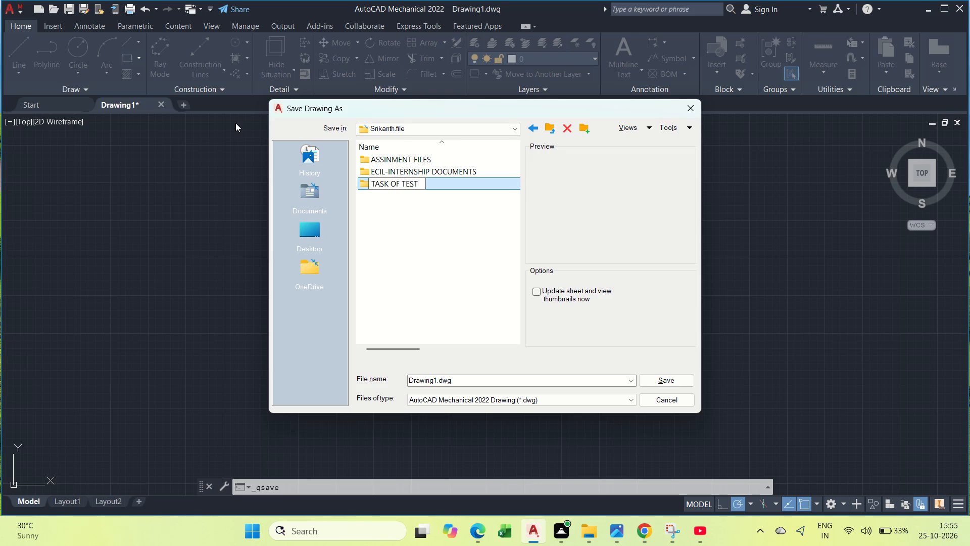
pyautogui.click(369, 283)
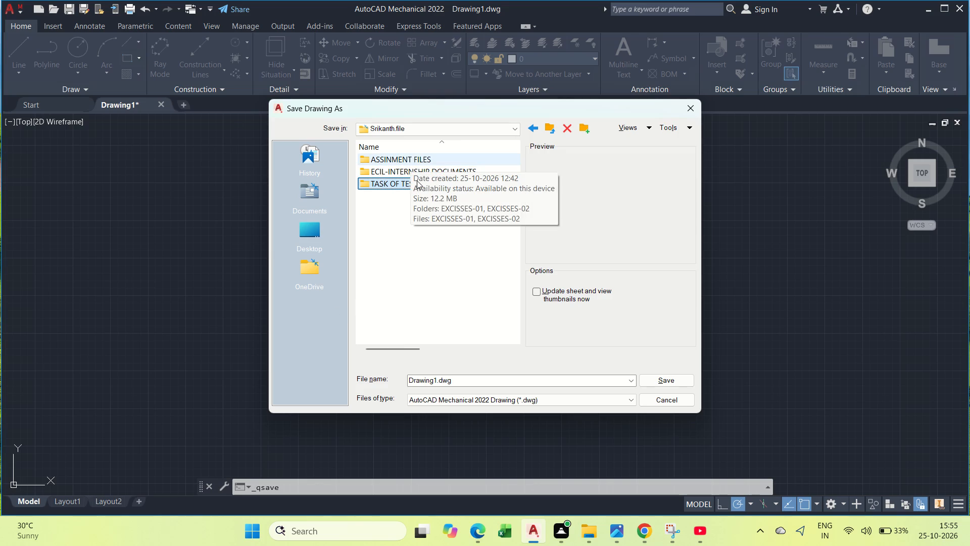
# Save the drawing as TASK-01 in the TASK OF TEST folder as an AutoCAD Mechanical 2022 drawing.
pyautogui.doubleClick(391, 184)
pyautogui.click(423, 272)
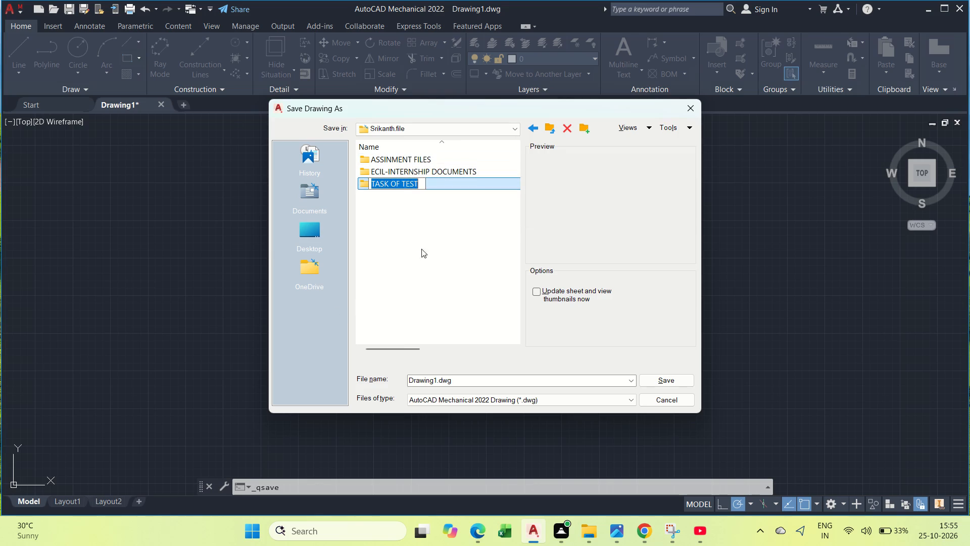
pyautogui.tripleClick(418, 188)
pyautogui.click(409, 181)
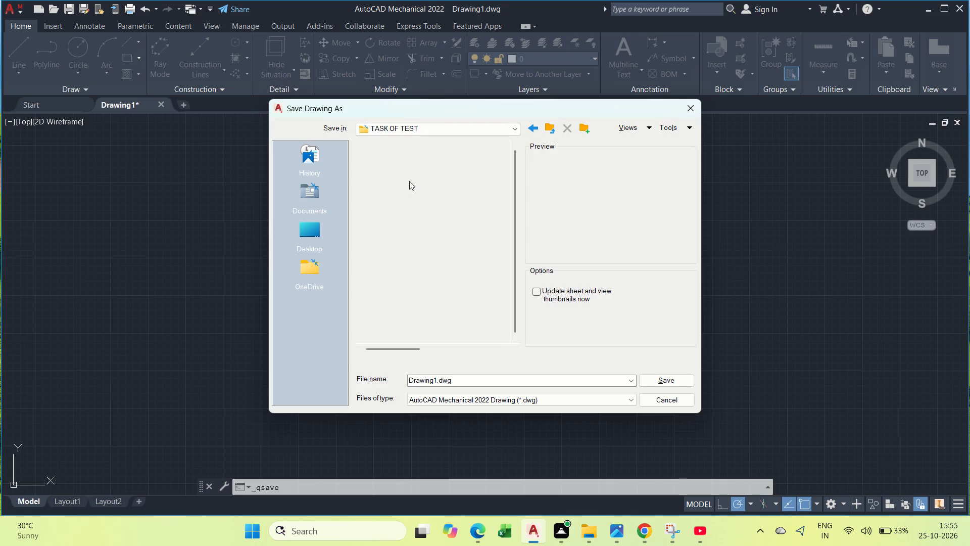
pyautogui.click(405, 178)
pyautogui.rightClick(969, 0)
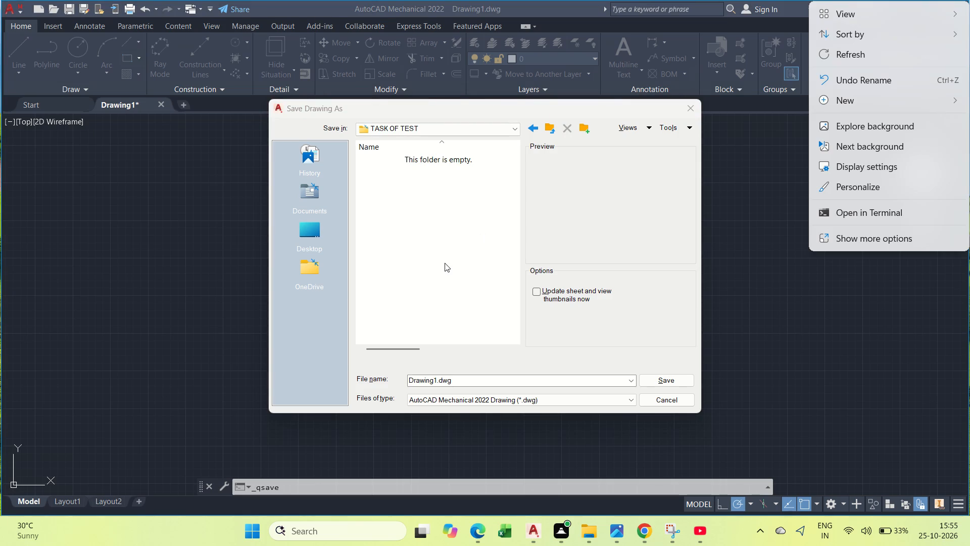
pyautogui.click(445, 263)
pyautogui.click(408, 183)
pyautogui.moveTo(455, 380); pyautogui.dragTo(394, 394)
pyautogui.press('BackSpace')
pyautogui.write('TASK-01')
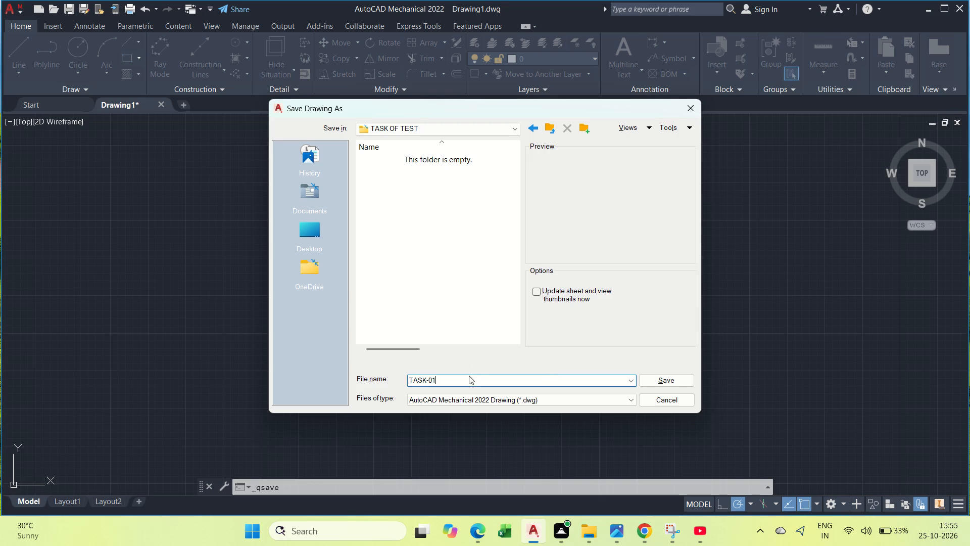
pyautogui.click(675, 384)
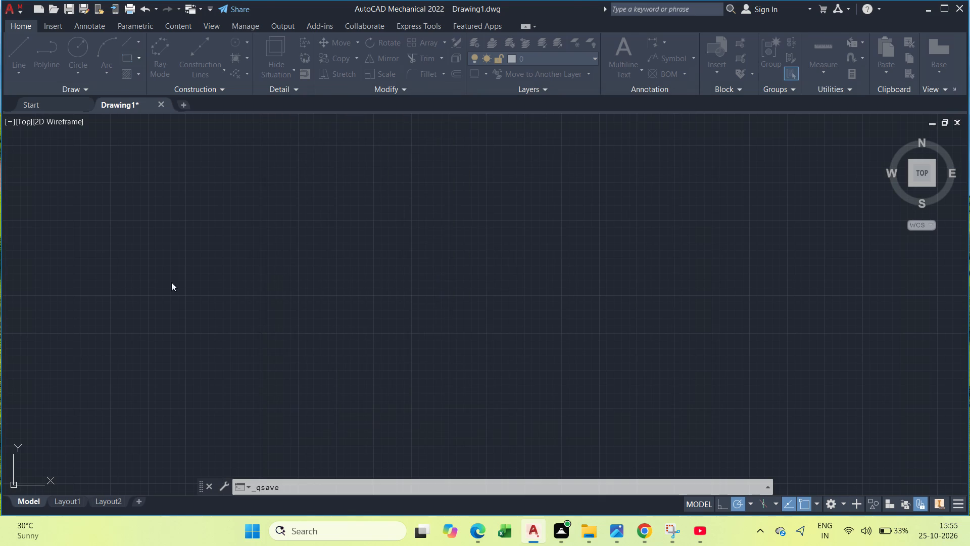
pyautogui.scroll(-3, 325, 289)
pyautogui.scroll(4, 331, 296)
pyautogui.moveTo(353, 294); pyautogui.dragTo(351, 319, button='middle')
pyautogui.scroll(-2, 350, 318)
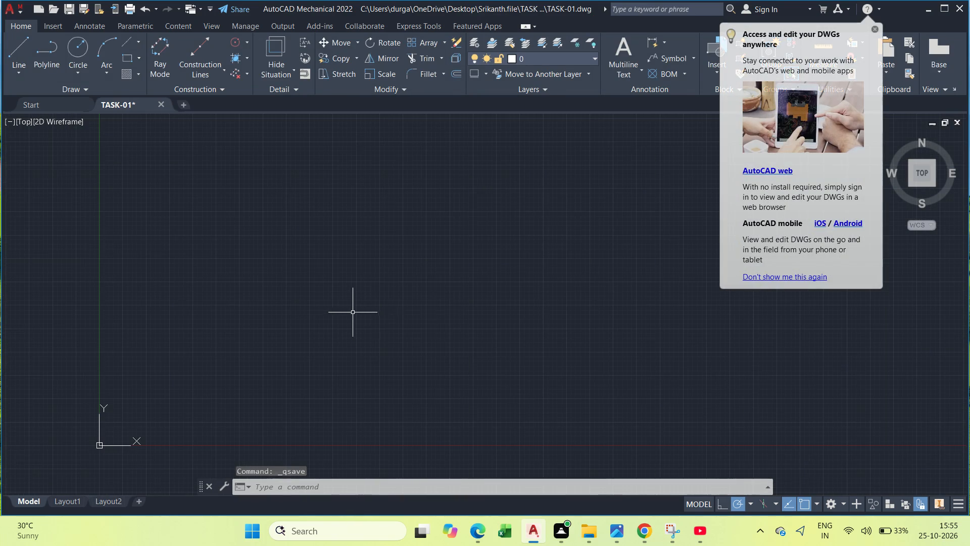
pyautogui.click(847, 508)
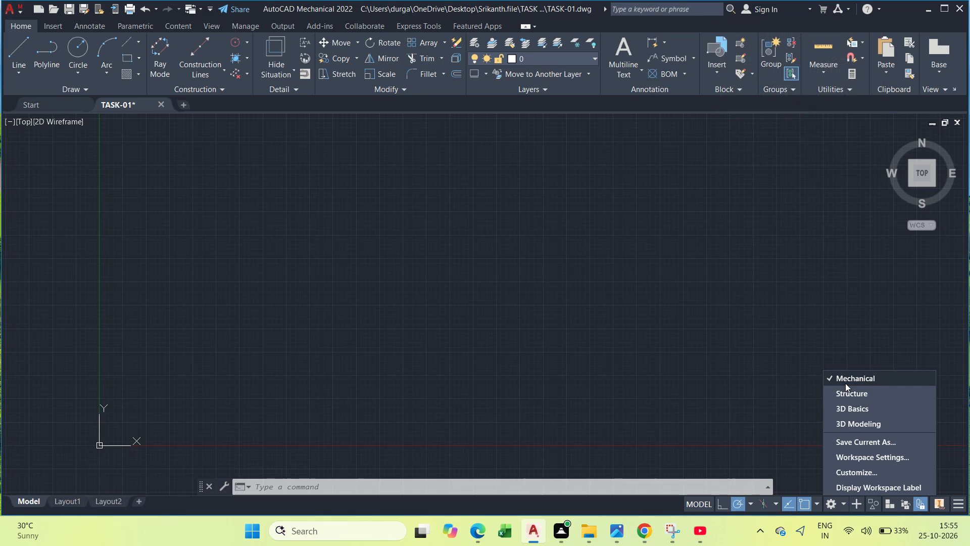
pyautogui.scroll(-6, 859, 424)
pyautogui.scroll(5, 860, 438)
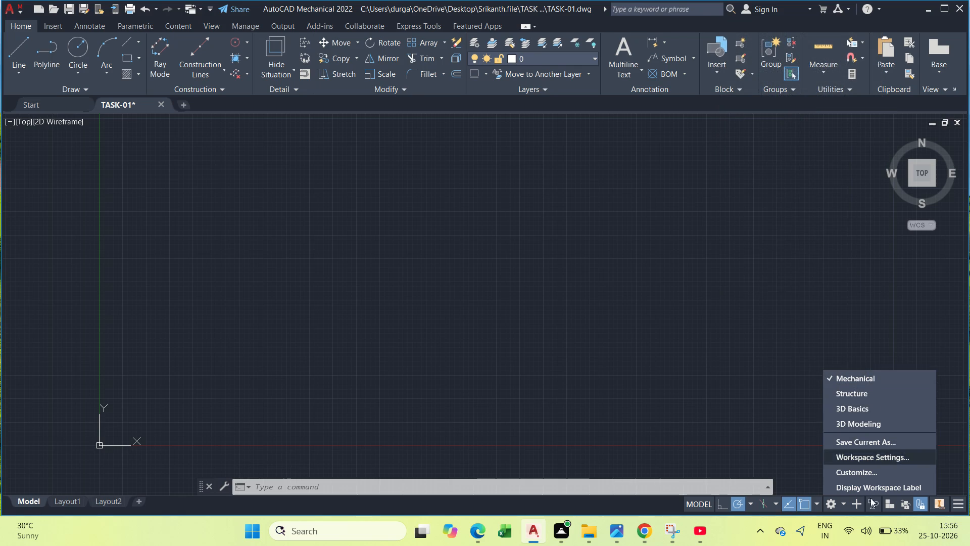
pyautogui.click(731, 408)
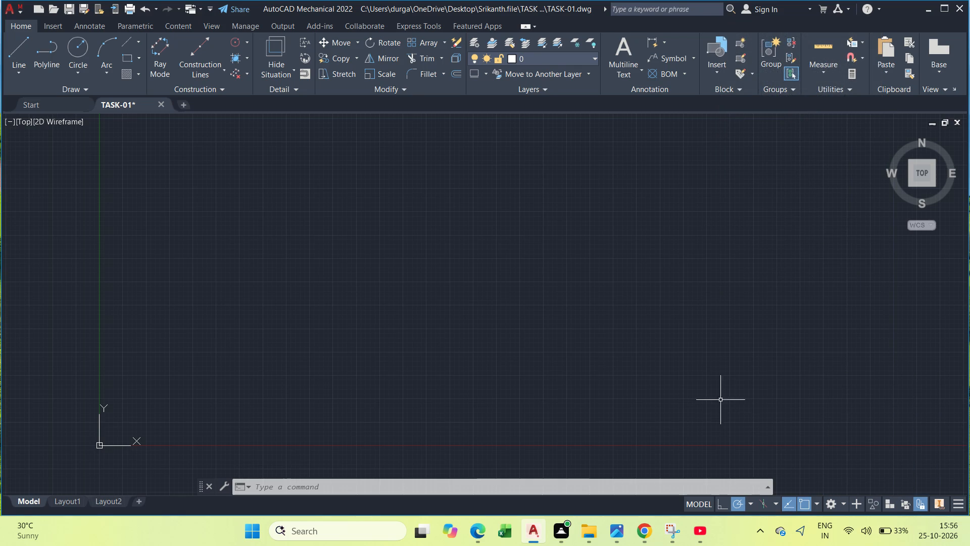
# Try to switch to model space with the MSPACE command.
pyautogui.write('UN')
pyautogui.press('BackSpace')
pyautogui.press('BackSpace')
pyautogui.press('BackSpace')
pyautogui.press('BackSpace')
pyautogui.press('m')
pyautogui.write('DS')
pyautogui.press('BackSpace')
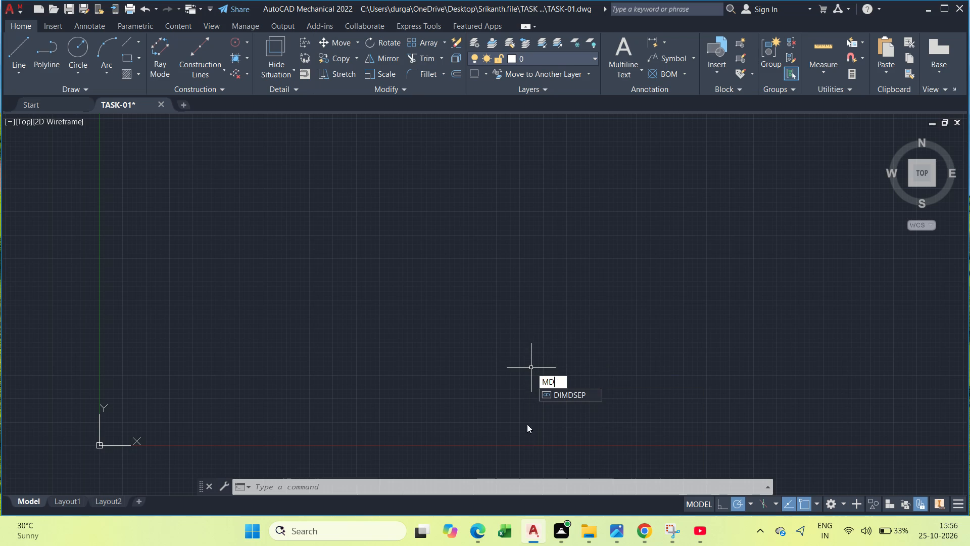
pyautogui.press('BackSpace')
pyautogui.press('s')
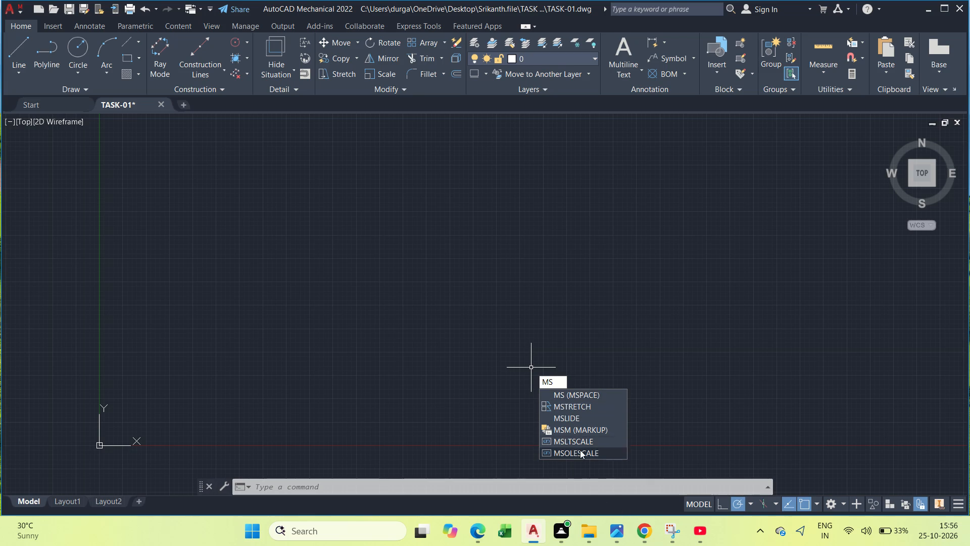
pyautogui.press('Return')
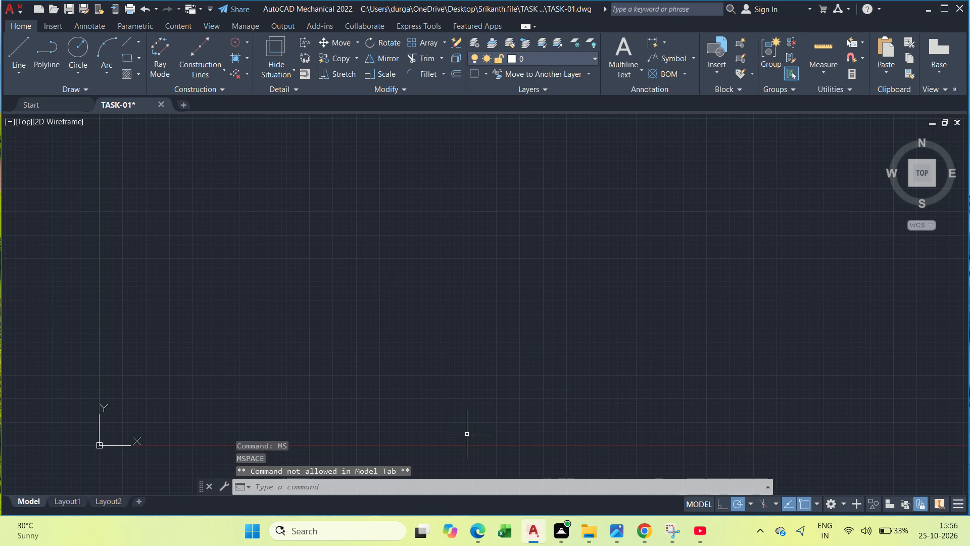
# Review the length, angle and insertion scale settings in Drawing Units and close them.
pyautogui.scroll(-2, 434, 434)
pyautogui.scroll(4, 429, 446)
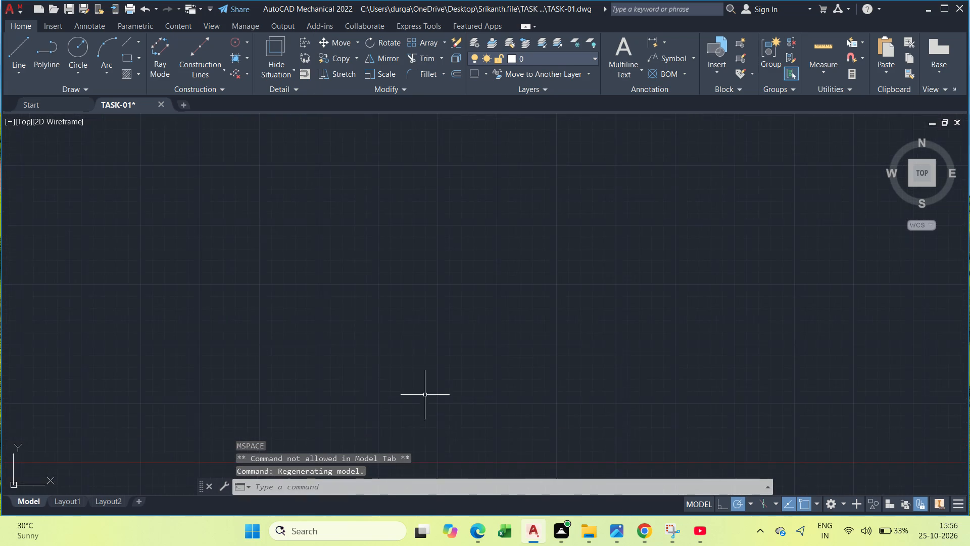
pyautogui.scroll(-3, 416, 374)
pyautogui.moveTo(445, 360); pyautogui.dragTo(445, 369, button='middle')
pyautogui.click(449, 491)
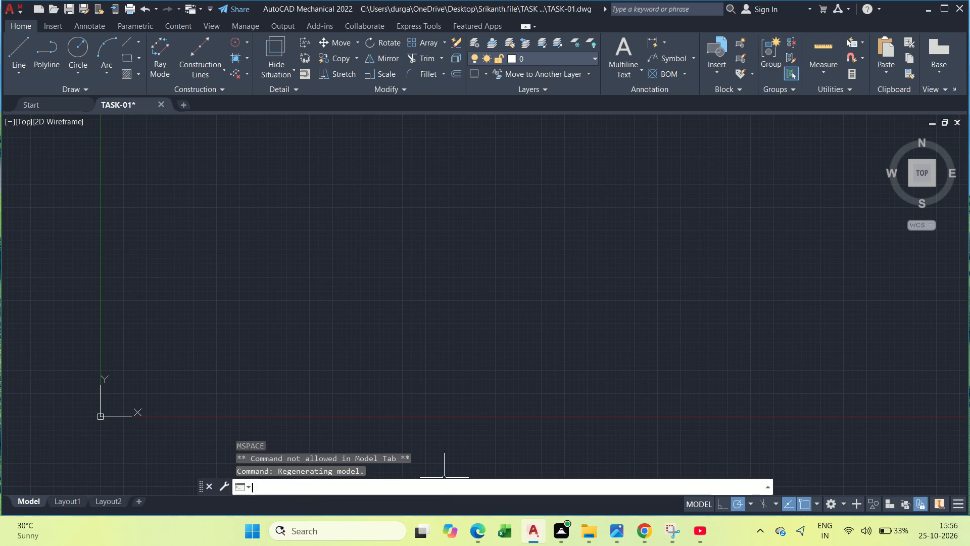
pyautogui.press('u')
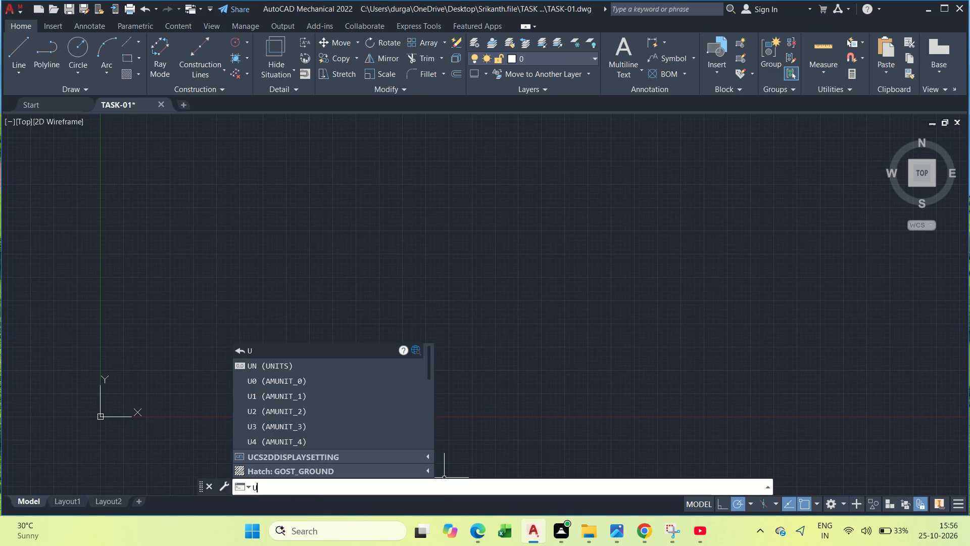
pyautogui.click(271, 367)
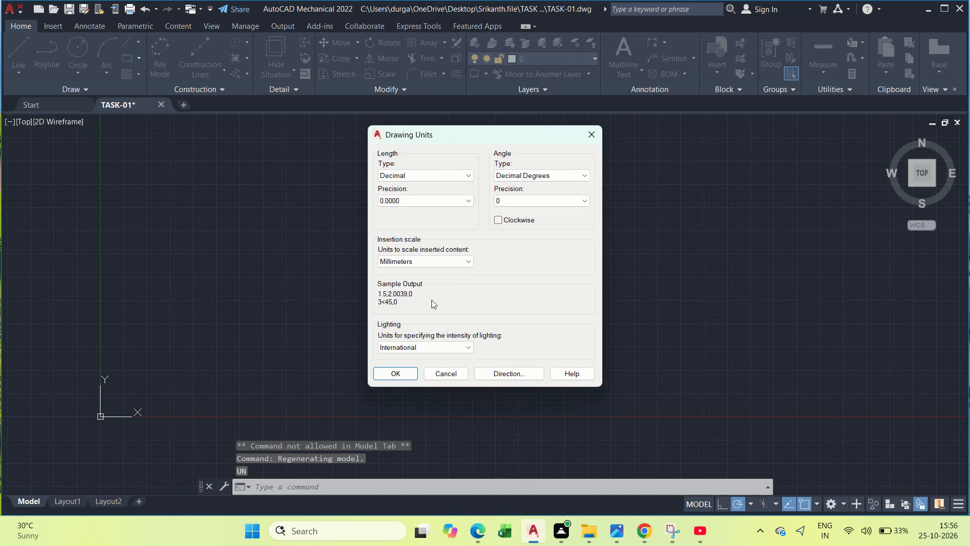
pyautogui.scroll(-1, 466, 326)
pyautogui.scroll(2, 464, 350)
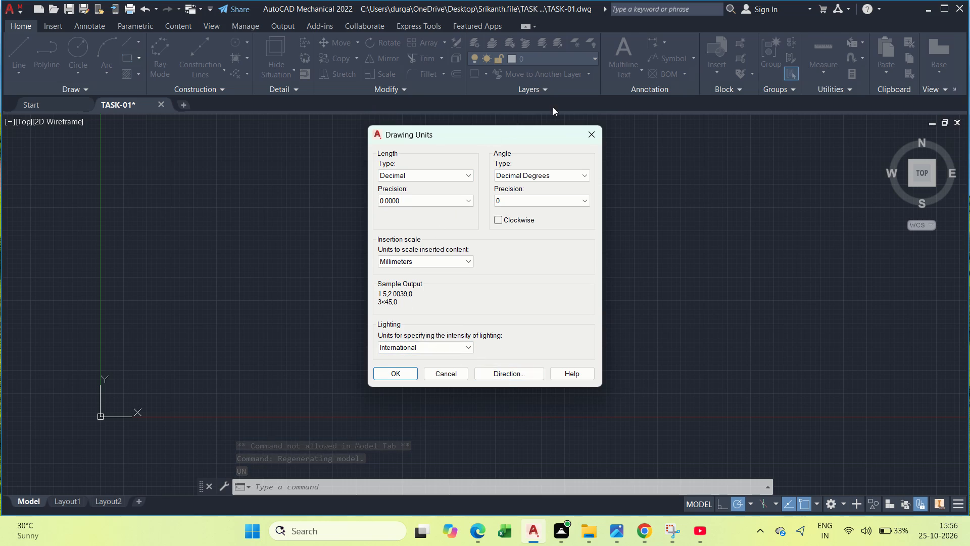
pyautogui.click(595, 131)
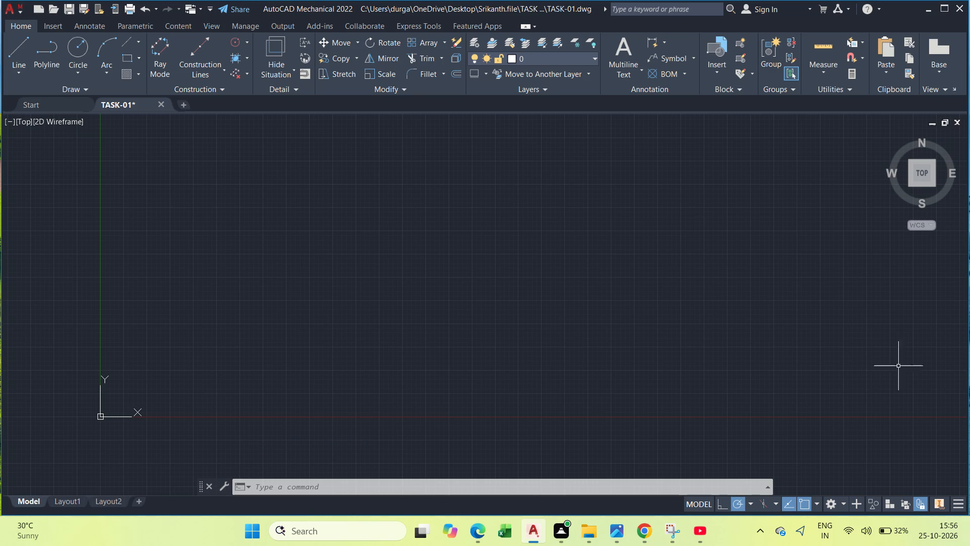
# Open the list of status bar display options.
pyautogui.click(965, 500)
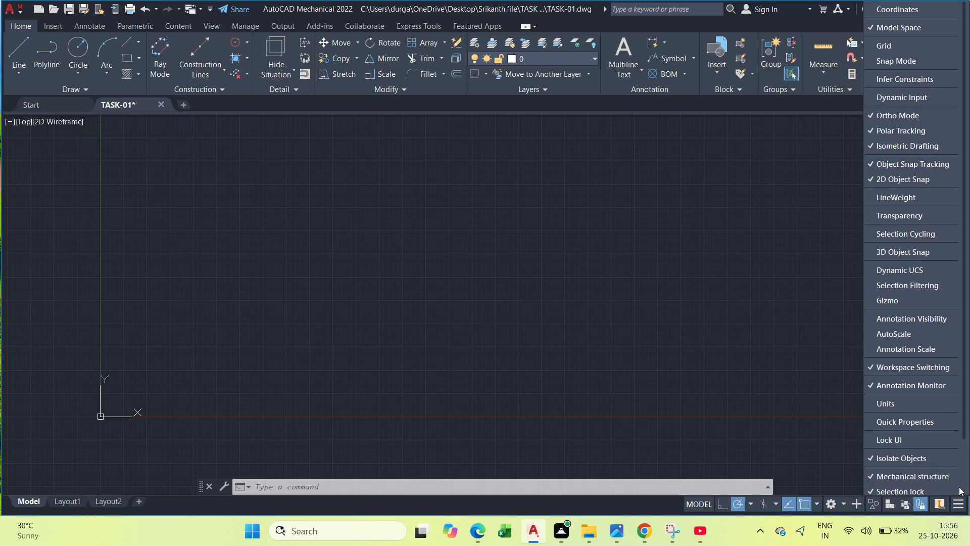
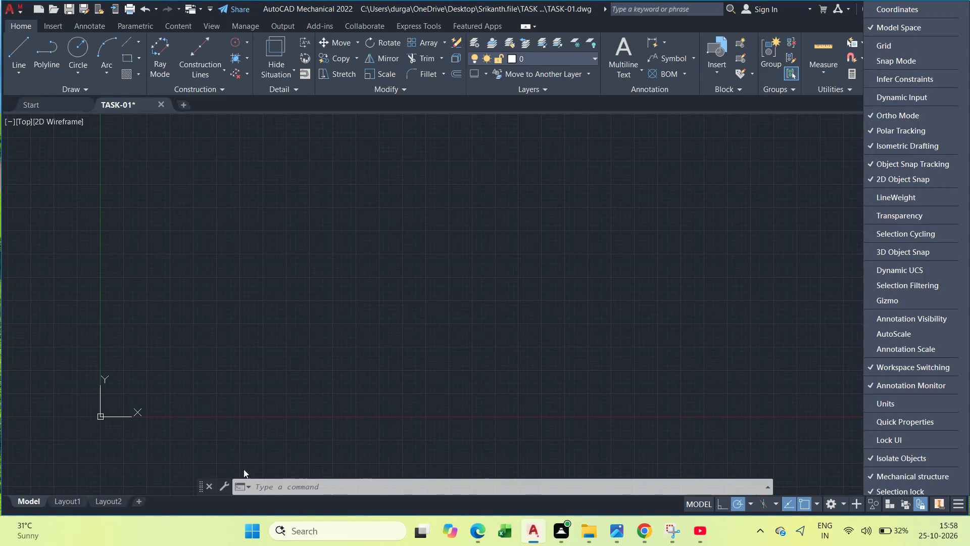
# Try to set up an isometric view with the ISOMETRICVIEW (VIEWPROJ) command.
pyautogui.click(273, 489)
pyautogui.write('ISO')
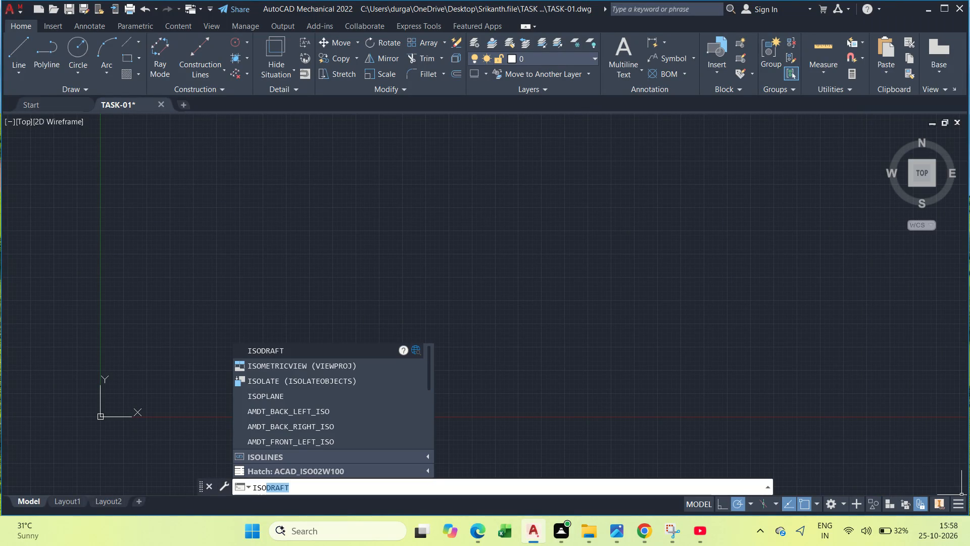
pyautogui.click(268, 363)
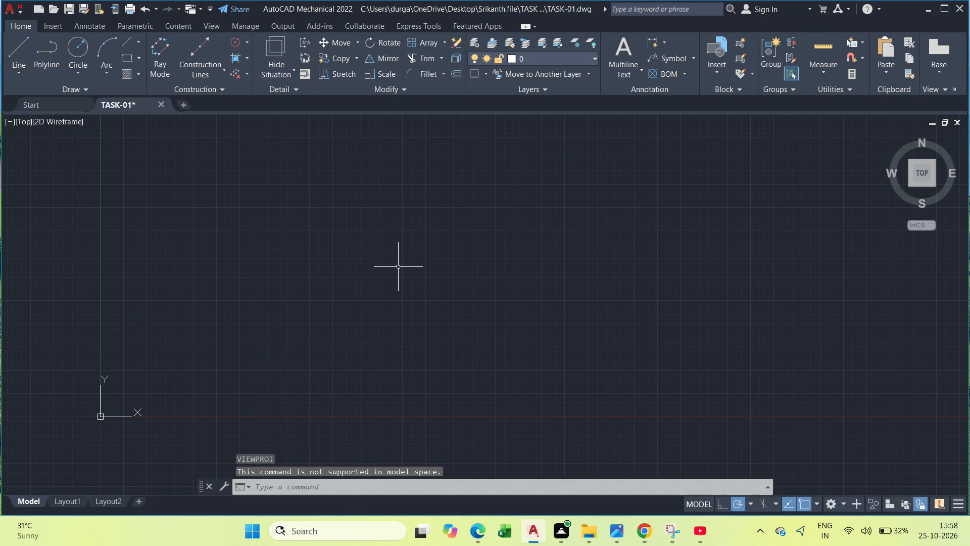
# Set the isometric drafting plane to Left with the ISOPLANE command.
pyautogui.scroll(-3, 540, 274)
pyautogui.scroll(3, 533, 279)
pyautogui.moveTo(562, 254); pyautogui.dragTo(476, 288, button='middle')
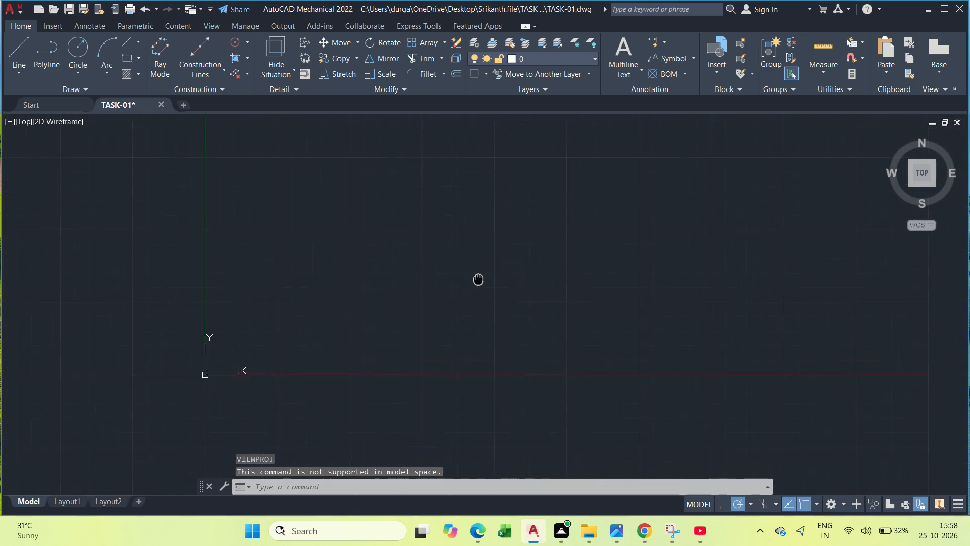
pyautogui.moveTo(476, 288); pyautogui.dragTo(488, 296, button='middle')
pyautogui.scroll(-2, 485, 285)
pyautogui.scroll(1, 485, 285)
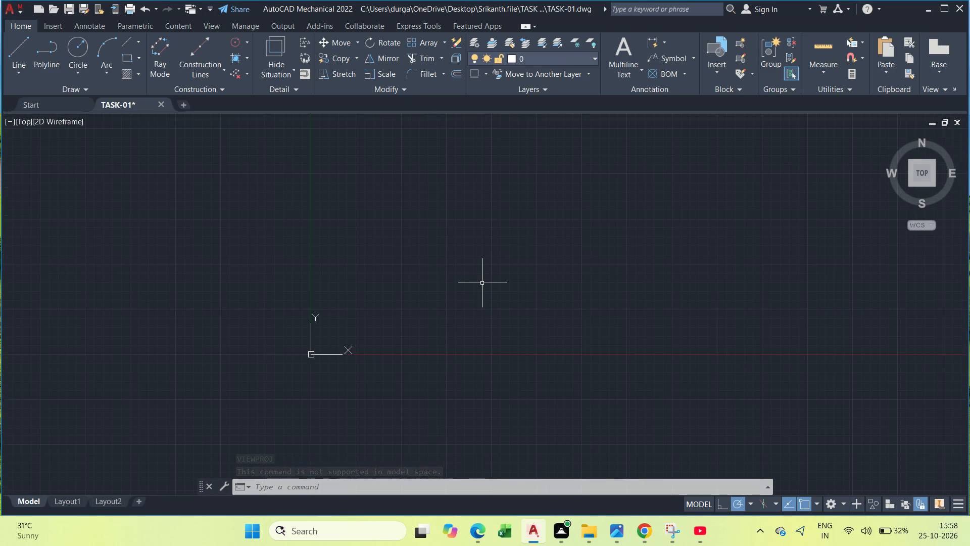
pyautogui.click(275, 486)
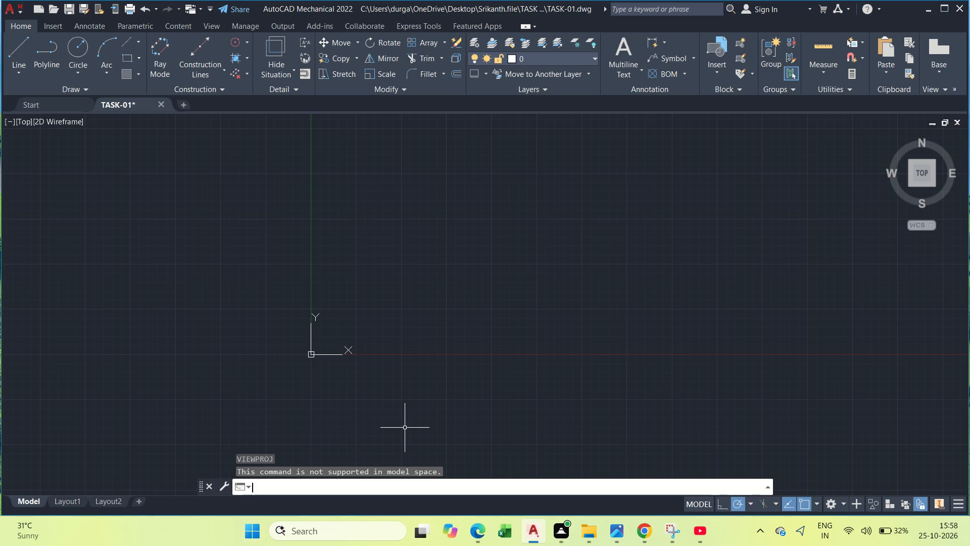
pyautogui.write('ISO')
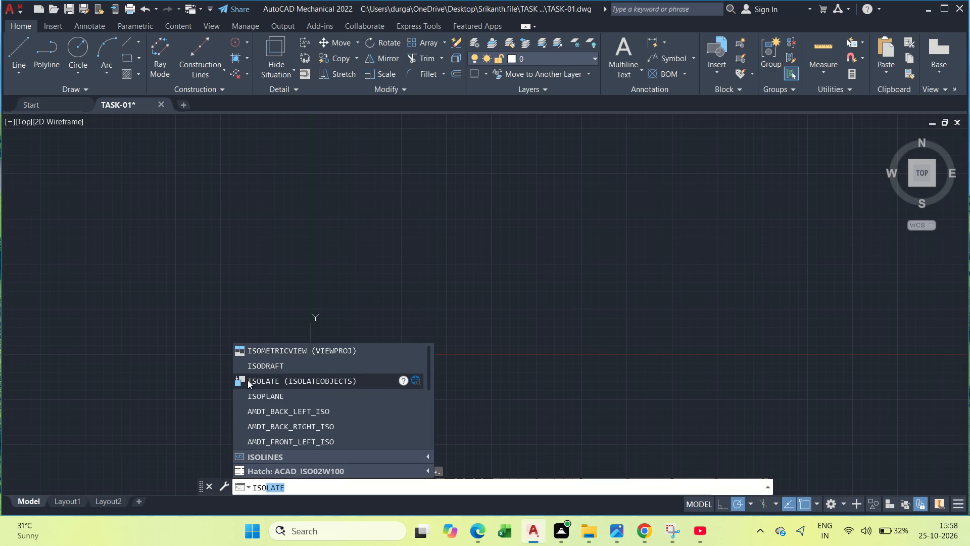
pyautogui.click(258, 395)
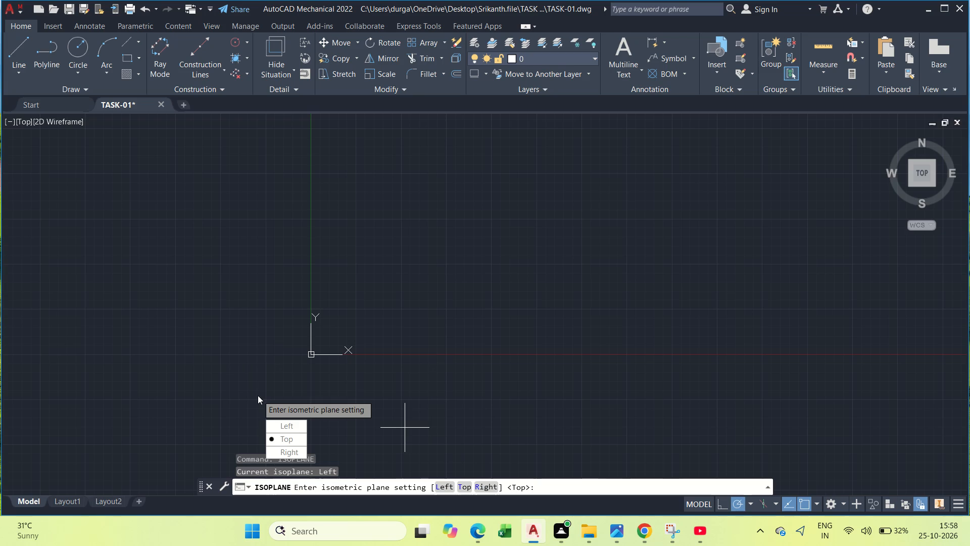
pyautogui.moveTo(283, 426); pyautogui.dragTo(258, 395)
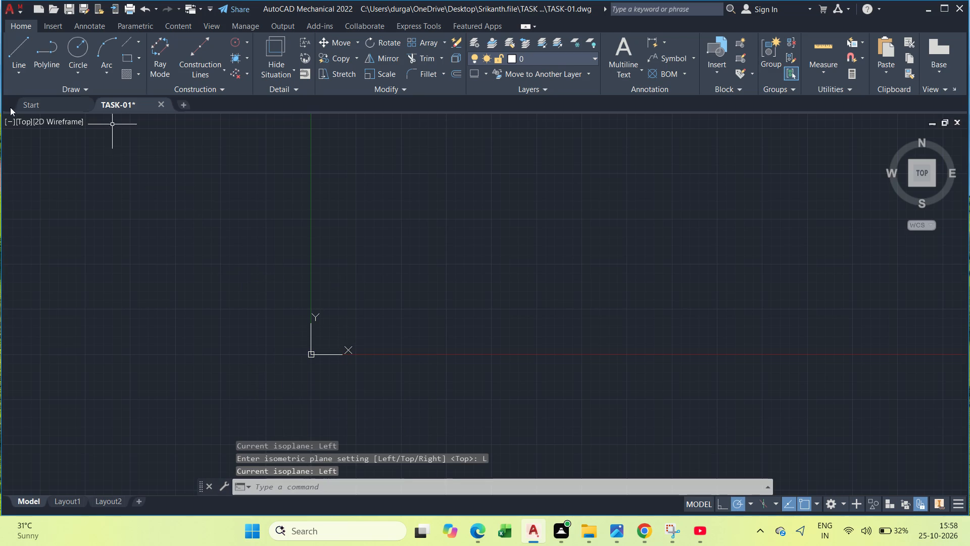
# Switch the model viewport from the Top view to the SW Isometric view.
pyautogui.click(24, 126)
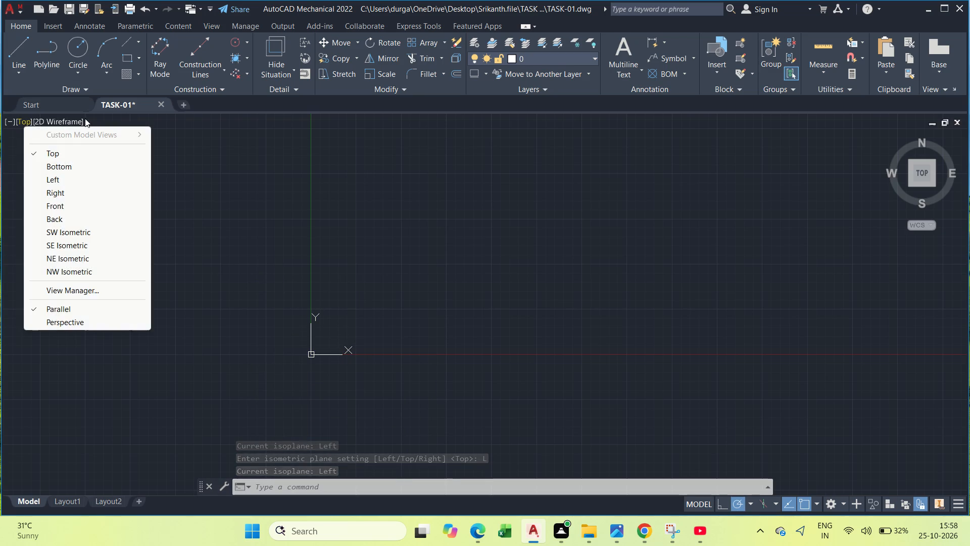
pyautogui.doubleClick(70, 122)
pyautogui.click(70, 122)
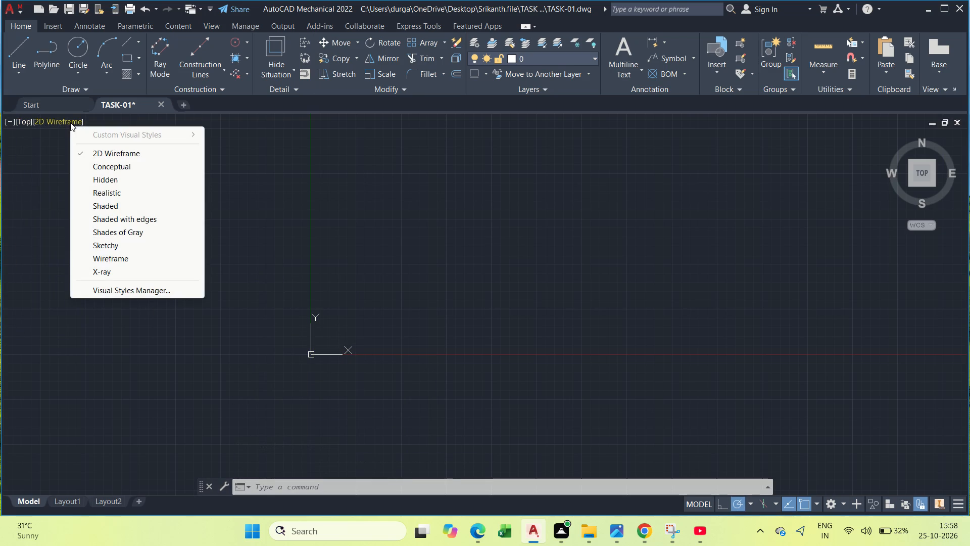
pyautogui.click(31, 122)
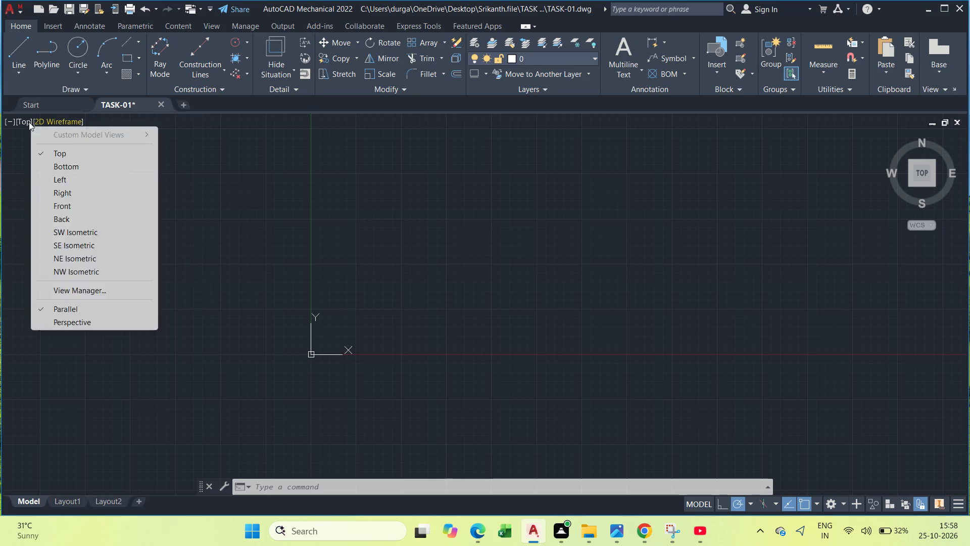
pyautogui.click(29, 122)
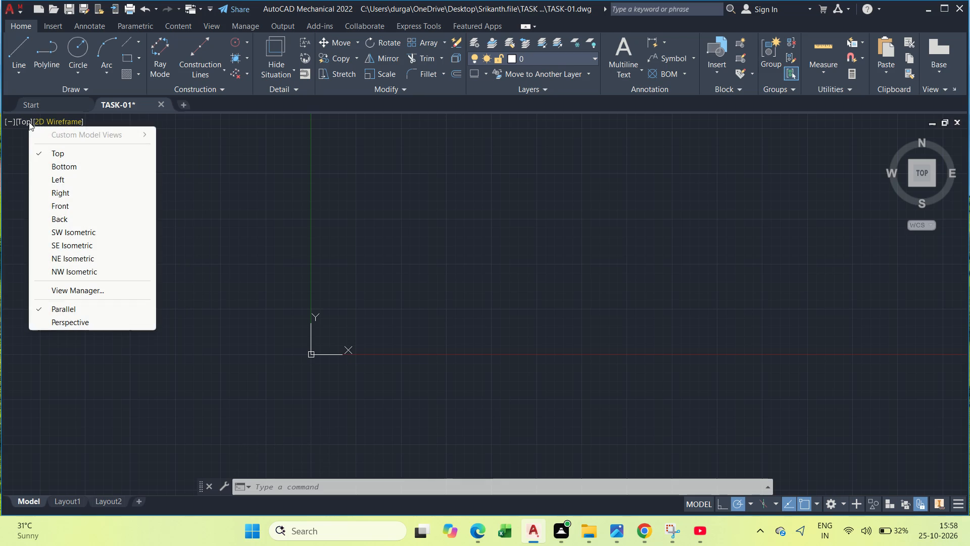
pyautogui.click(95, 236)
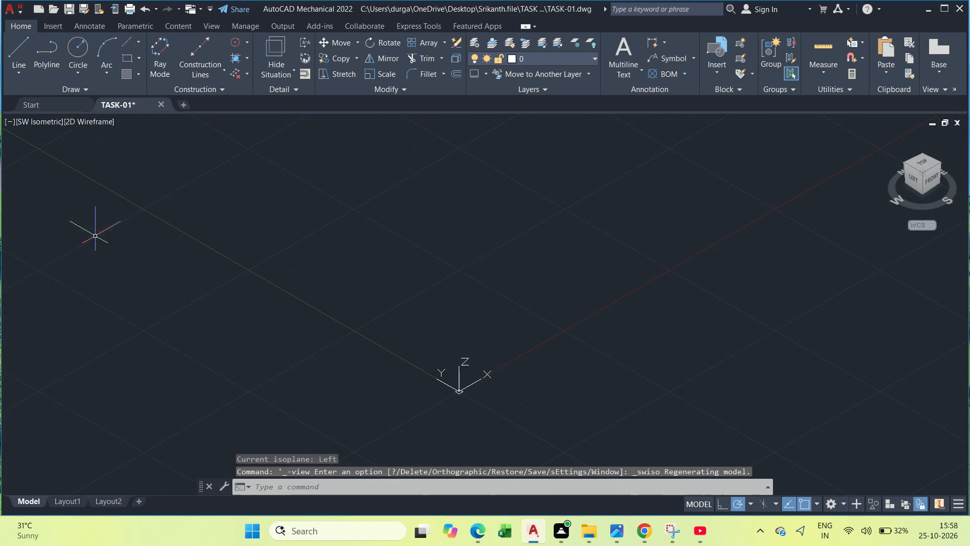
# Set the grid snap type to Isometric snap in Drafting Settings (DS) and apply it.
pyautogui.scroll(-3, 437, 320)
pyautogui.scroll(4, 435, 337)
pyautogui.moveTo(466, 267); pyautogui.dragTo(320, 259, button='middle')
pyautogui.scroll(-3, 320, 259)
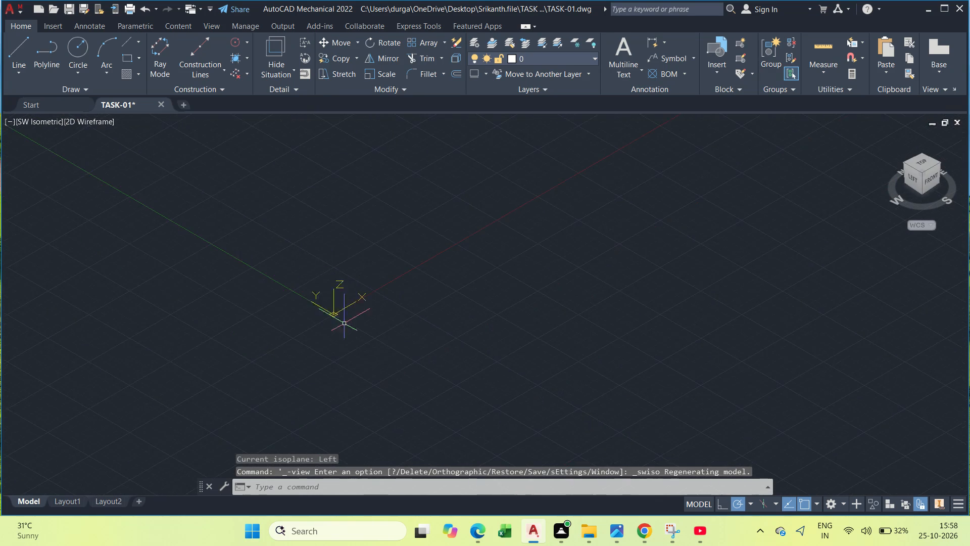
pyautogui.scroll(2, 345, 325)
pyautogui.moveTo(355, 367); pyautogui.dragTo(431, 414, button='middle')
pyautogui.scroll(-1, 399, 238)
pyautogui.scroll(3, 429, 290)
pyautogui.moveTo(375, 233); pyautogui.dragTo(473, 303, button='middle')
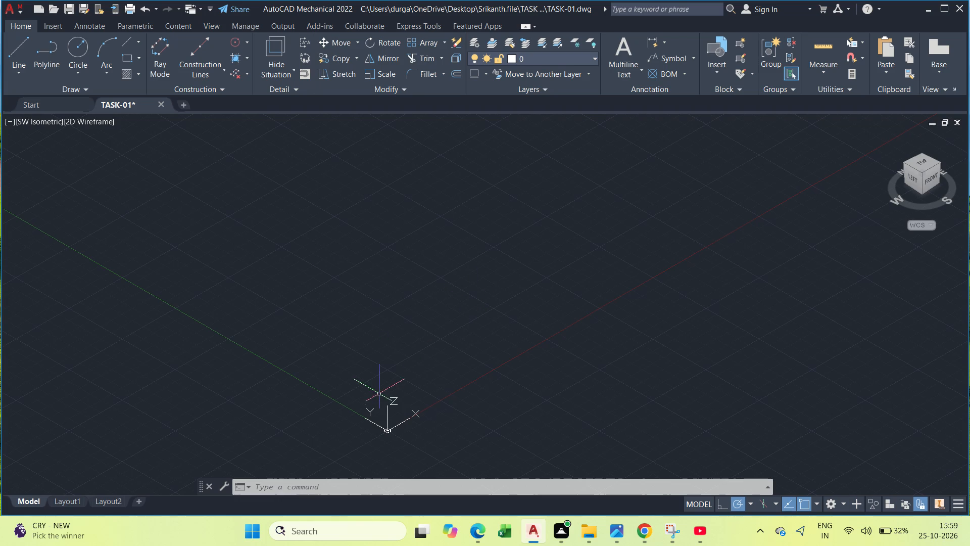
pyautogui.click(364, 485)
pyautogui.write('DS')
pyautogui.press('Return')
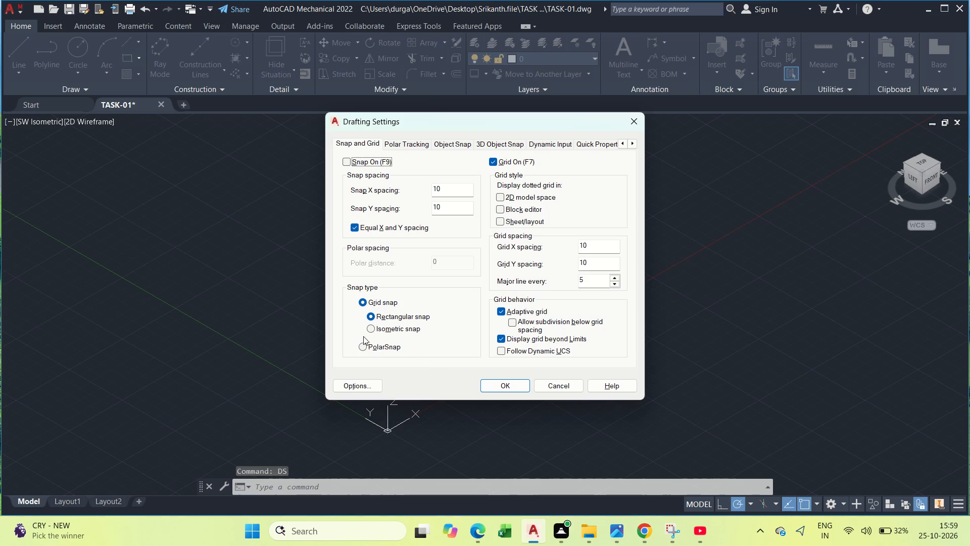
pyautogui.click(373, 328)
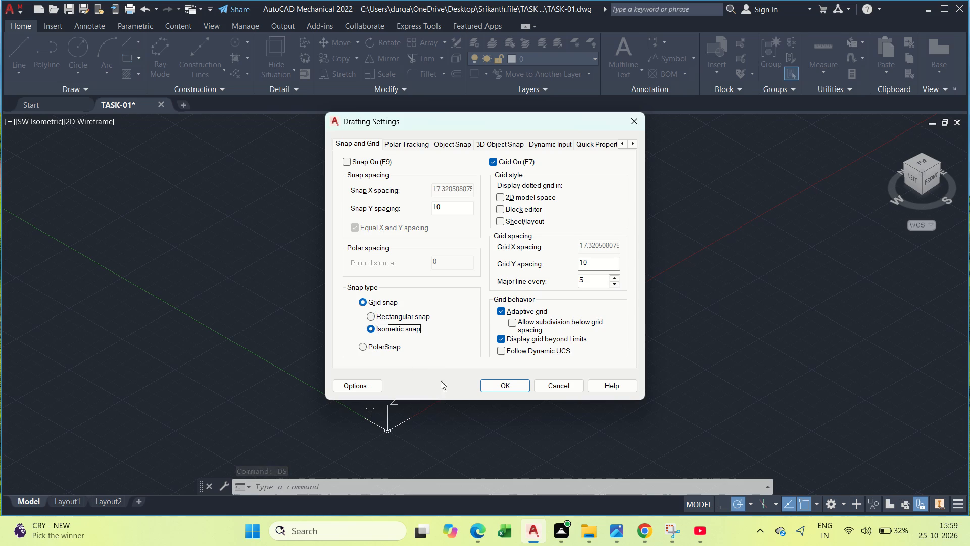
pyautogui.moveTo(499, 380); pyautogui.dragTo(500, 387)
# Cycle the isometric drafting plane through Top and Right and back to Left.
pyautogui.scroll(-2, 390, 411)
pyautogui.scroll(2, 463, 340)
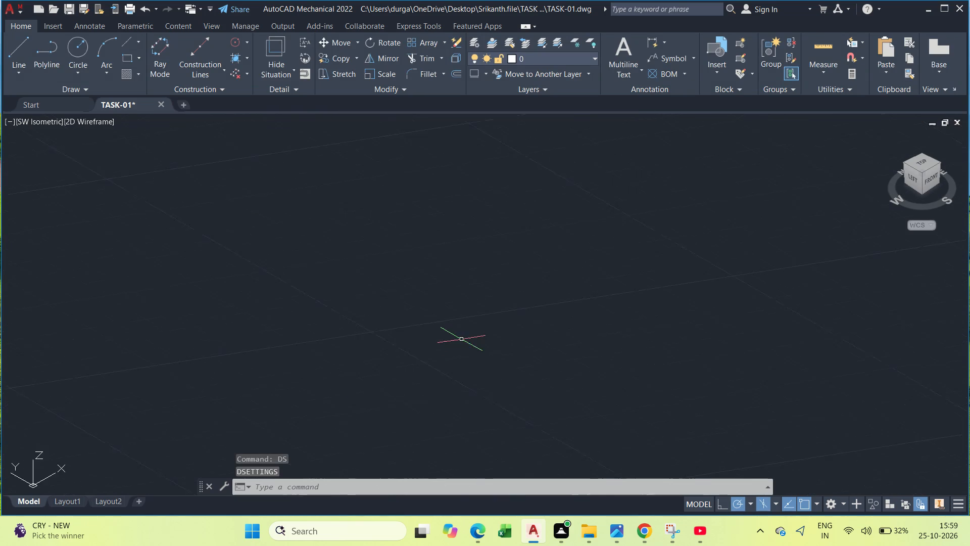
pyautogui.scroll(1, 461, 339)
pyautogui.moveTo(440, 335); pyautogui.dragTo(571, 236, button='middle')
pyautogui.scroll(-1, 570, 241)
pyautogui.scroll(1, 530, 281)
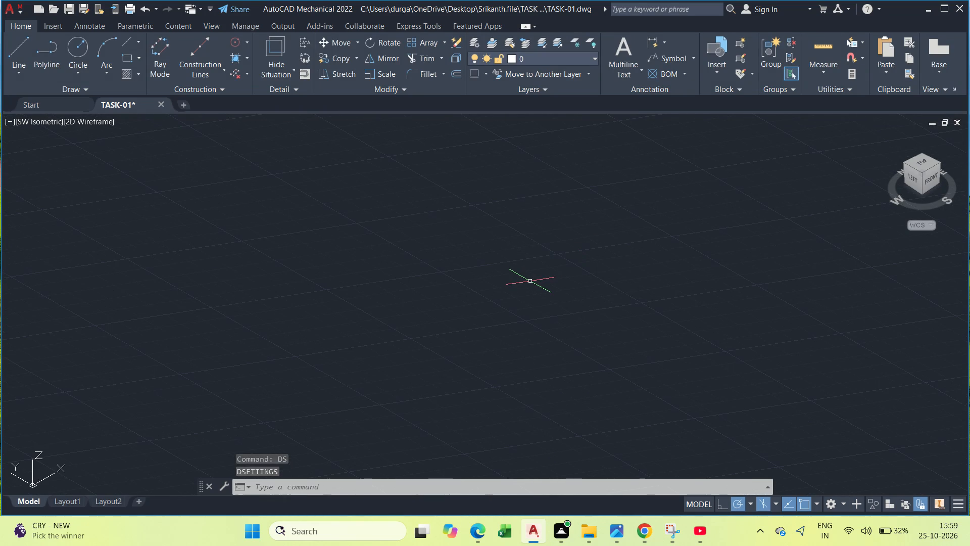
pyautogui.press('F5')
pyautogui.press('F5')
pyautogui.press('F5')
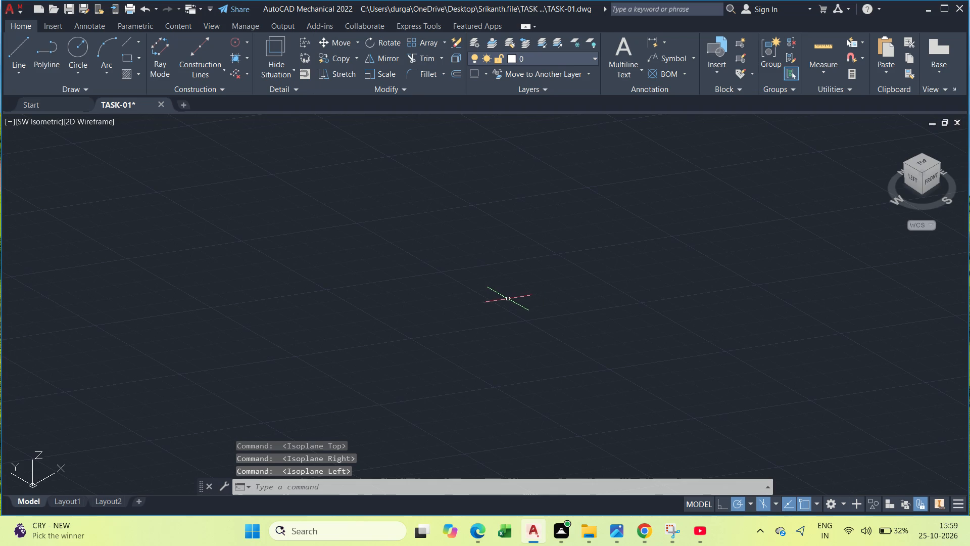
# Snap the AutoCAD window to the left half of the screen to make room for the reference image.
pyautogui.scroll(-2, 498, 300)
pyautogui.scroll(3, 500, 313)
pyautogui.scroll(-1, 496, 298)
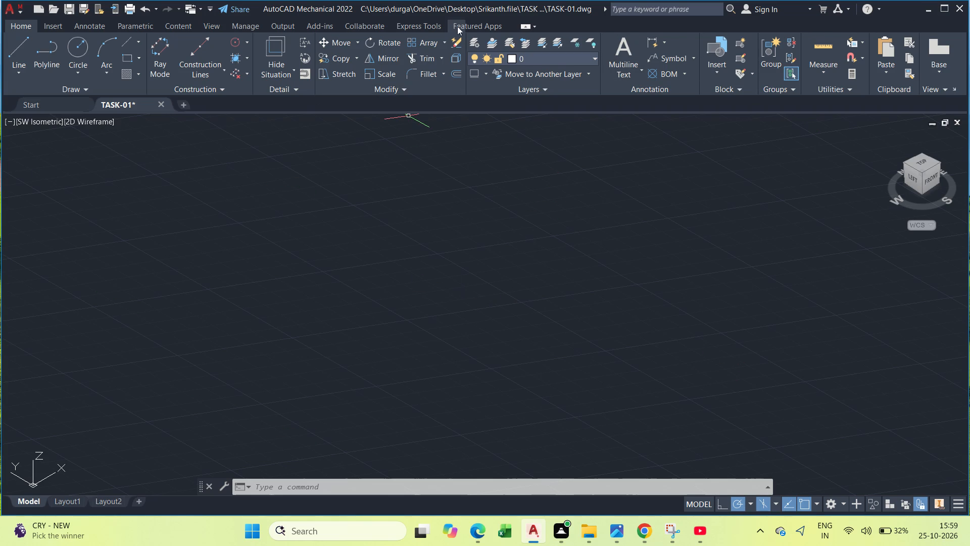
pyautogui.moveTo(555, 17); pyautogui.dragTo(516, 189)
pyautogui.moveTo(554, 9); pyautogui.dragTo(431, 4)
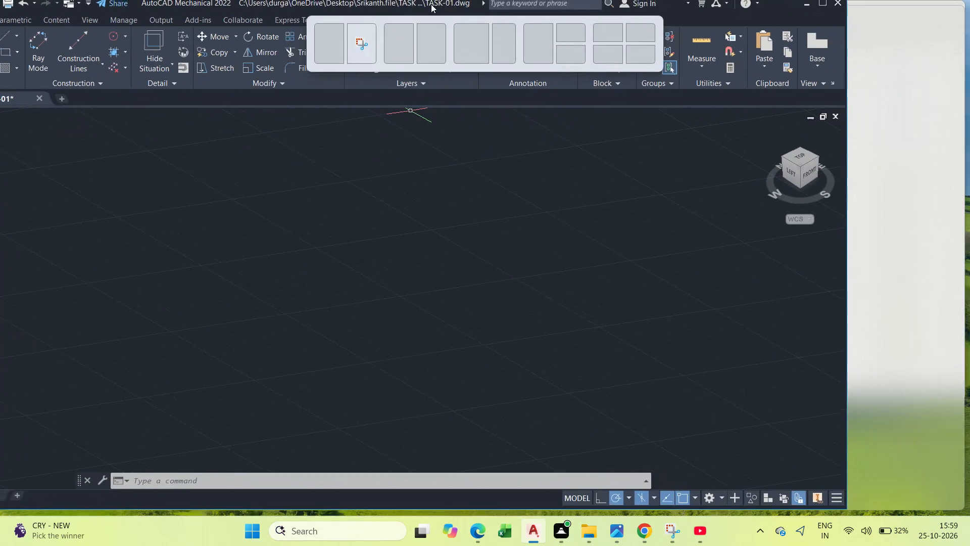
pyautogui.moveTo(431, 4); pyautogui.dragTo(402, 40)
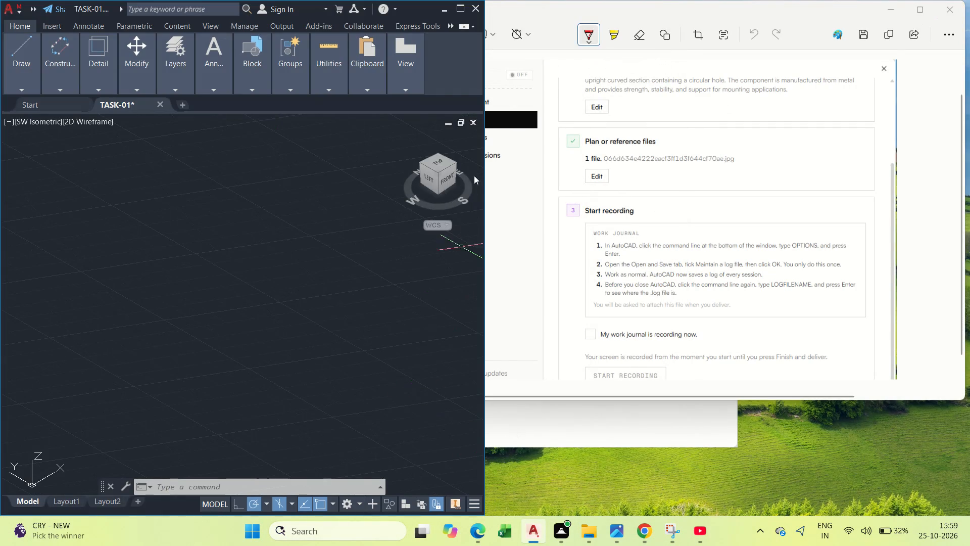
# Open the bracket reference image 066d634e4222eacf3ff1d3f644cf70ae.jpg from the EXCISSES-02 folder in Photos.
pyautogui.scroll(-2, 720, 259)
pyautogui.scroll(5, 722, 281)
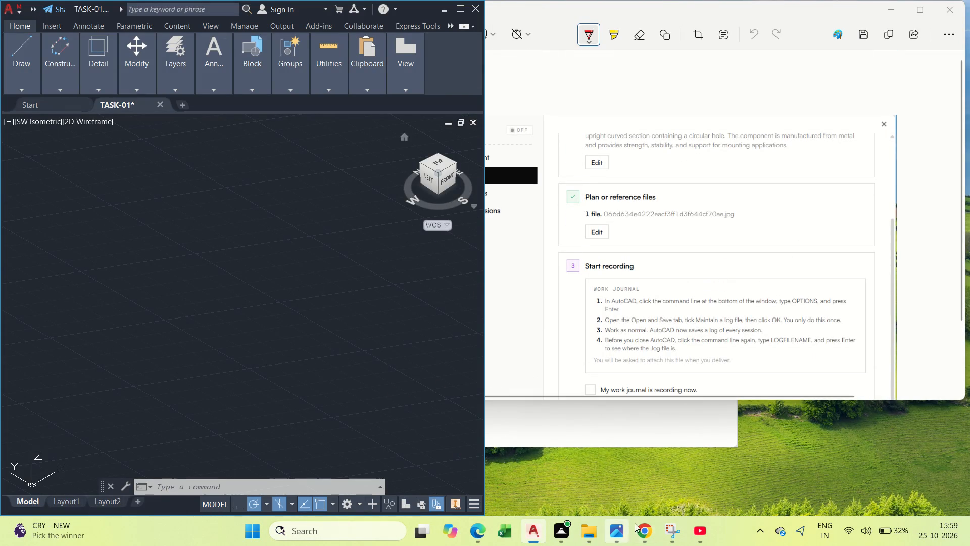
pyautogui.click(600, 535)
pyautogui.click(551, 483)
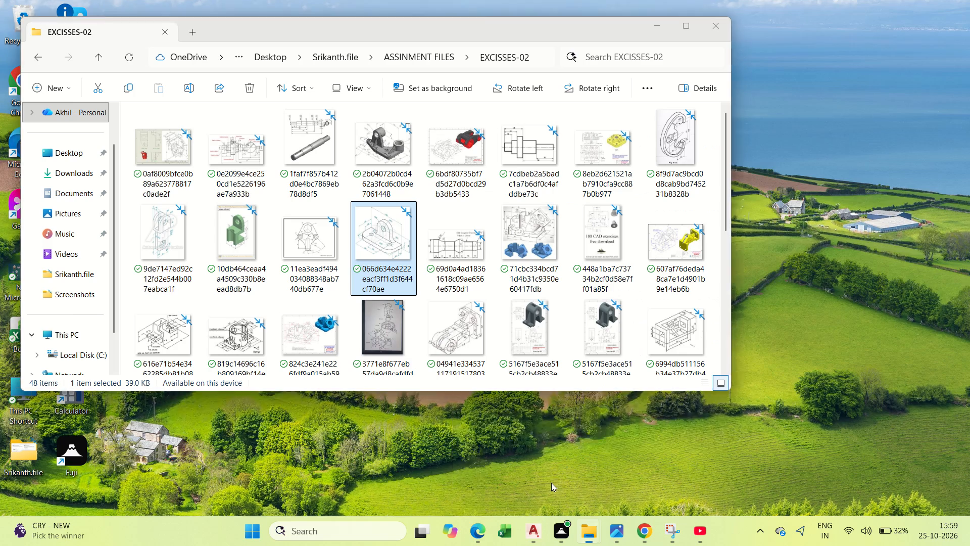
pyautogui.click(373, 244)
pyautogui.click(375, 252)
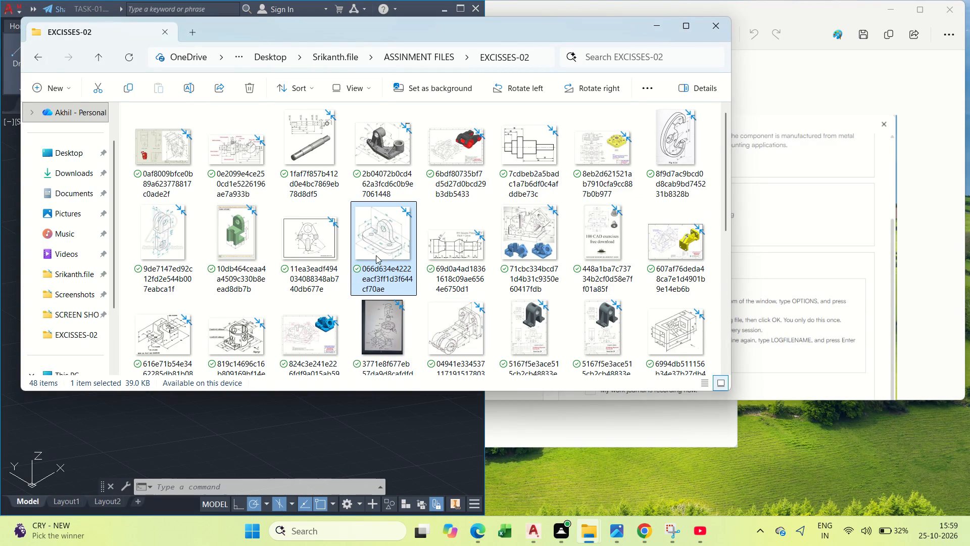
pyautogui.click(376, 255)
pyautogui.tripleClick(398, 244)
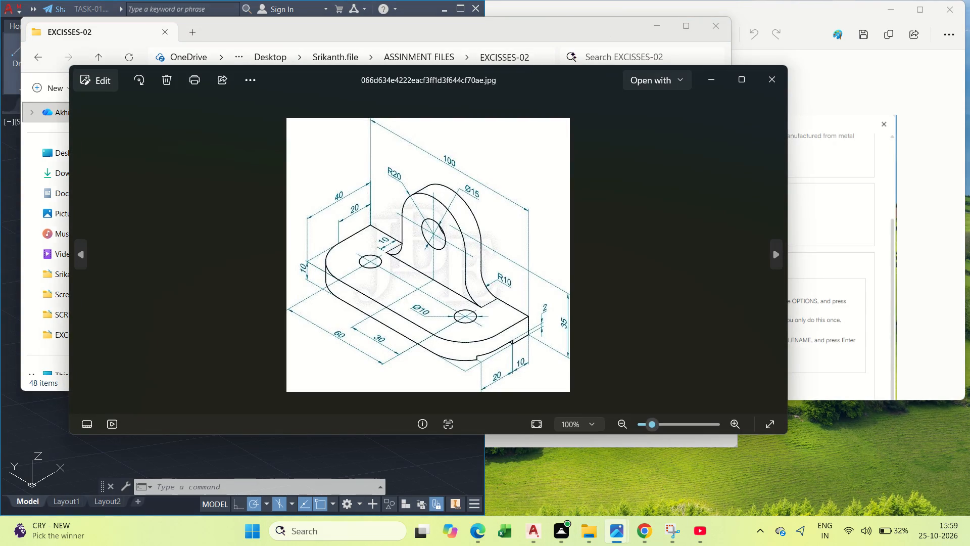
pyautogui.moveTo(540, 51); pyautogui.dragTo(942, 2)
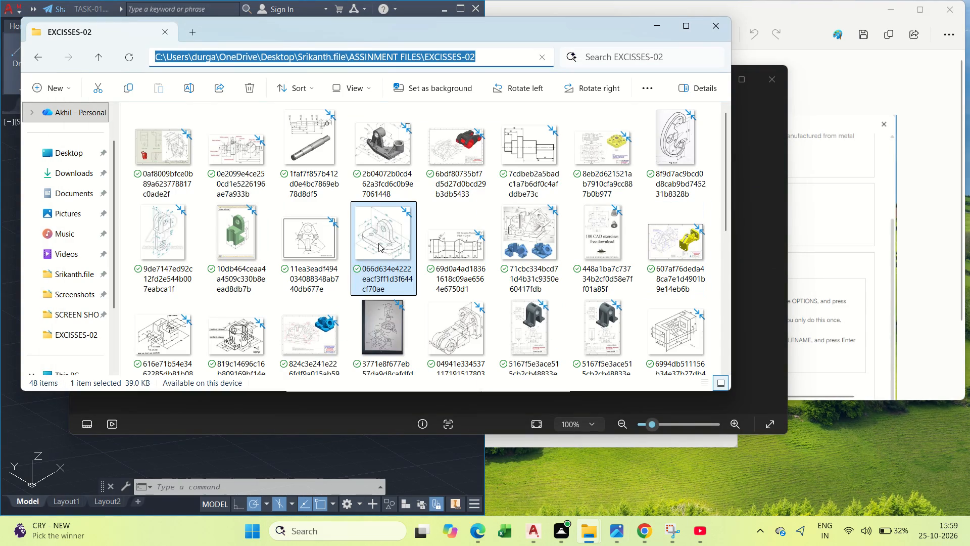
pyautogui.tripleClick(378, 243)
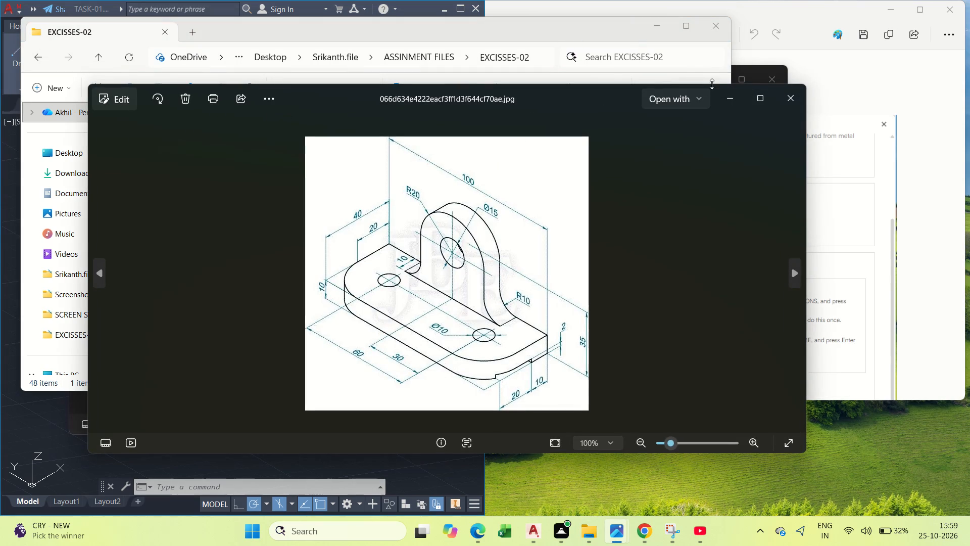
# Snap the bracket reference image to the right half of the screen and close the EXCISSES-02 folder window.
pyautogui.moveTo(579, 97); pyautogui.dragTo(762, 326)
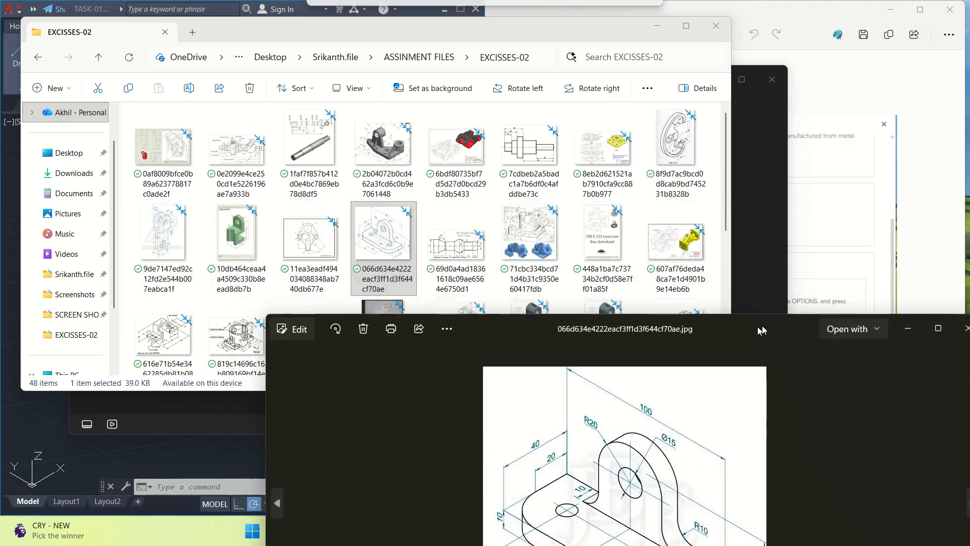
pyautogui.moveTo(762, 326); pyautogui.dragTo(454, 34)
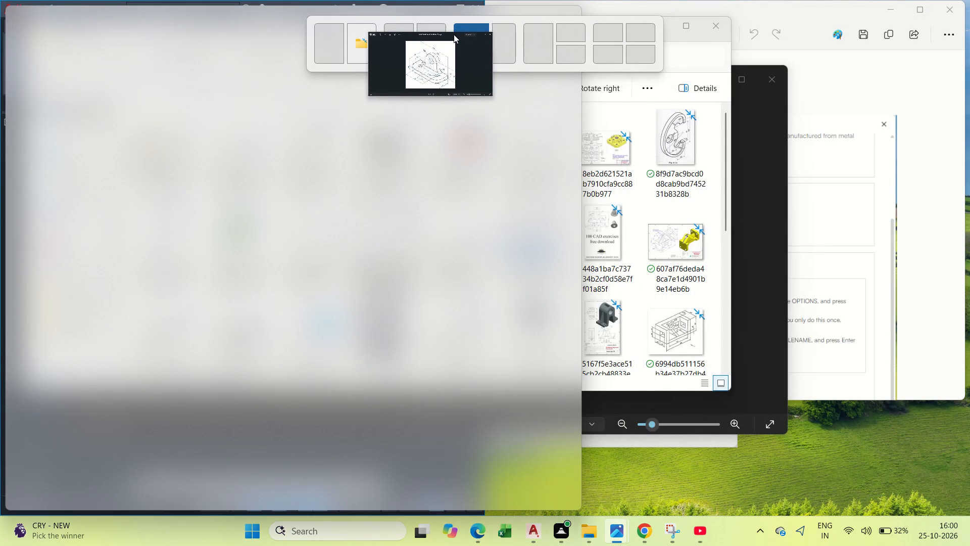
pyautogui.moveTo(454, 34); pyautogui.dragTo(437, 47)
pyautogui.click(437, 47)
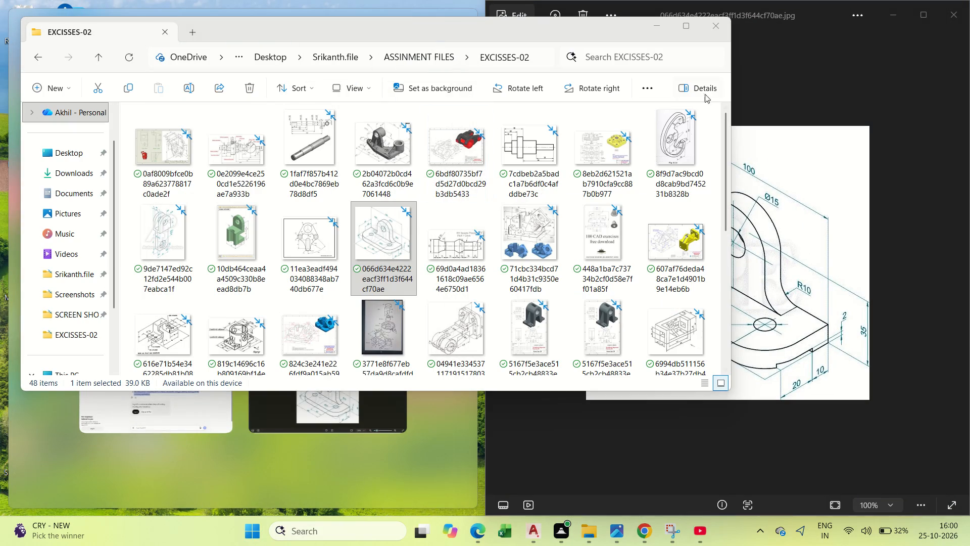
pyautogui.click(712, 32)
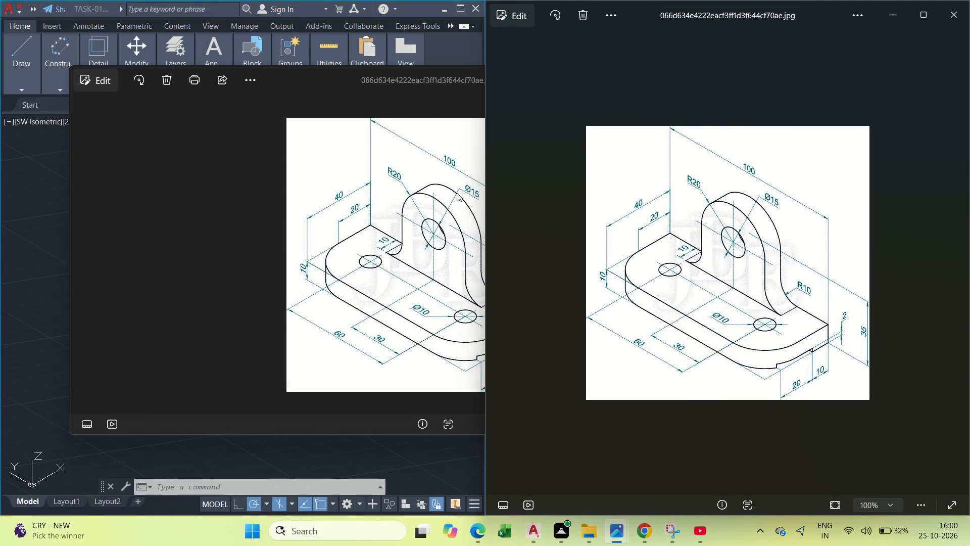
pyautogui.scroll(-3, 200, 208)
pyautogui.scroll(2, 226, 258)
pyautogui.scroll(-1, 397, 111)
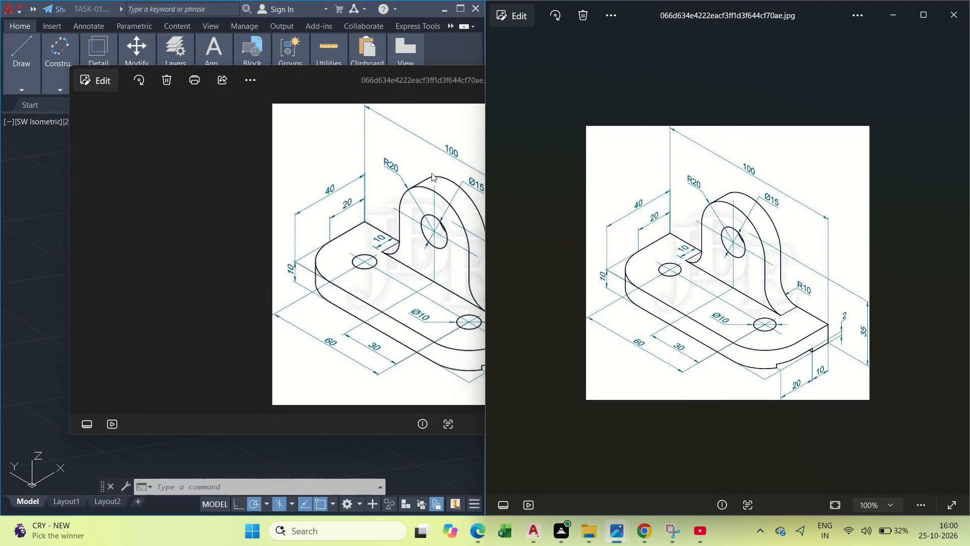
# Minimise the duplicate Photos window covering the drawing, keeping the snapped reference image open.
pyautogui.moveTo(336, 82); pyautogui.dragTo(197, 106)
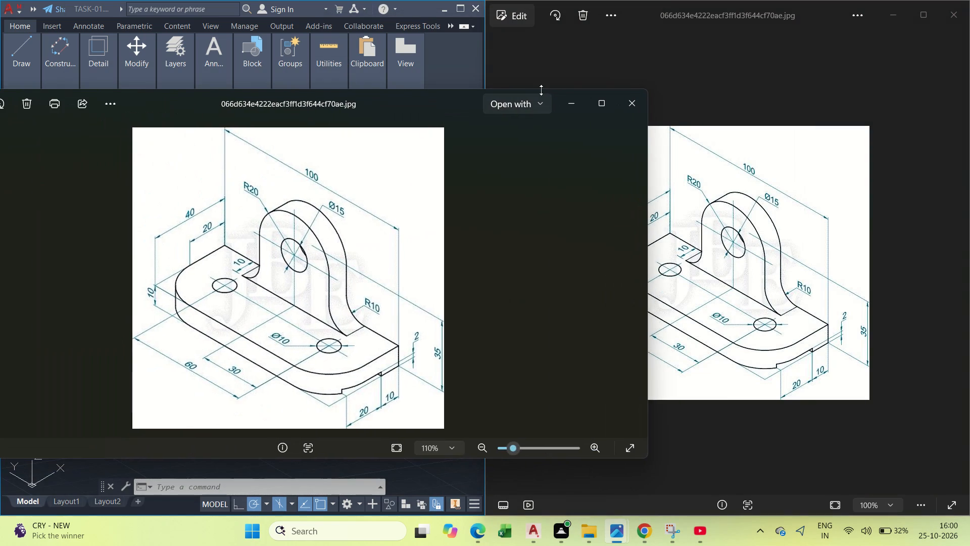
pyautogui.click(572, 105)
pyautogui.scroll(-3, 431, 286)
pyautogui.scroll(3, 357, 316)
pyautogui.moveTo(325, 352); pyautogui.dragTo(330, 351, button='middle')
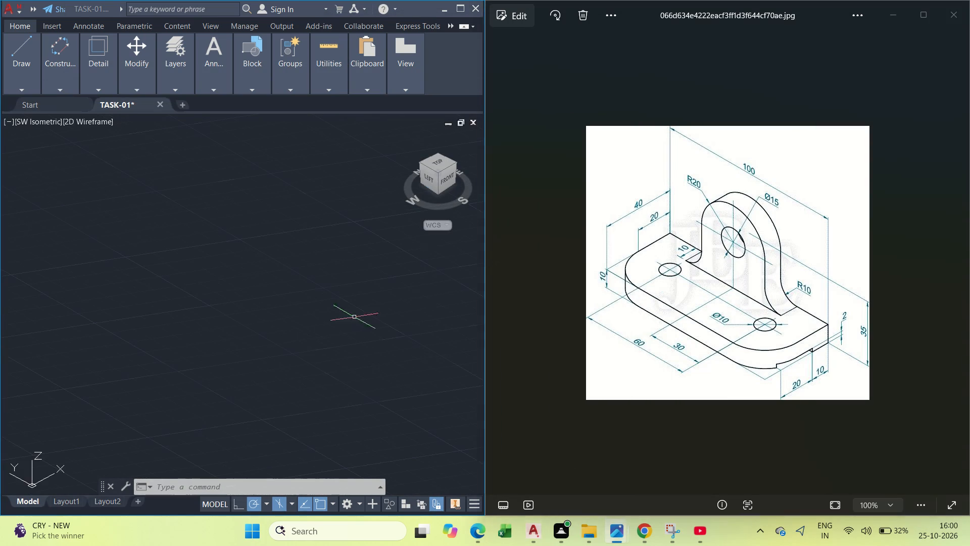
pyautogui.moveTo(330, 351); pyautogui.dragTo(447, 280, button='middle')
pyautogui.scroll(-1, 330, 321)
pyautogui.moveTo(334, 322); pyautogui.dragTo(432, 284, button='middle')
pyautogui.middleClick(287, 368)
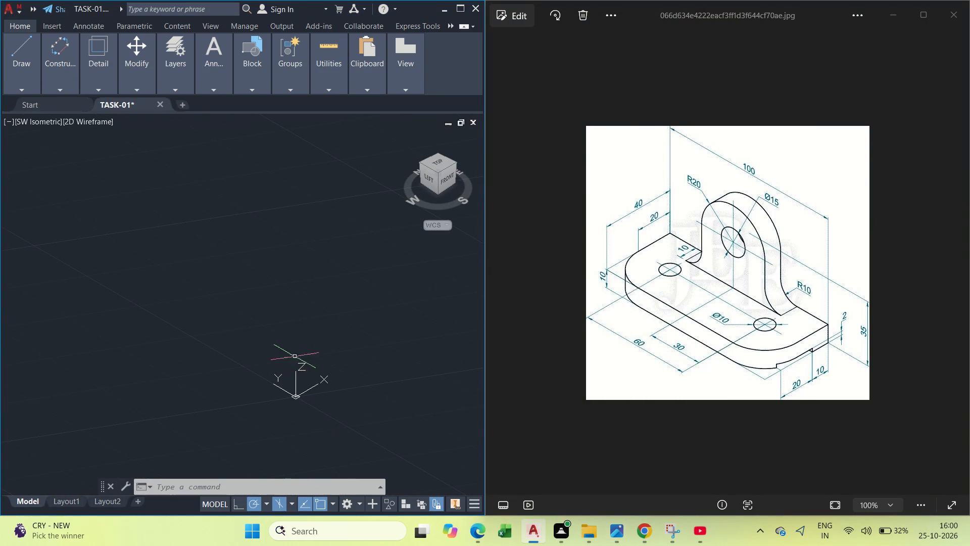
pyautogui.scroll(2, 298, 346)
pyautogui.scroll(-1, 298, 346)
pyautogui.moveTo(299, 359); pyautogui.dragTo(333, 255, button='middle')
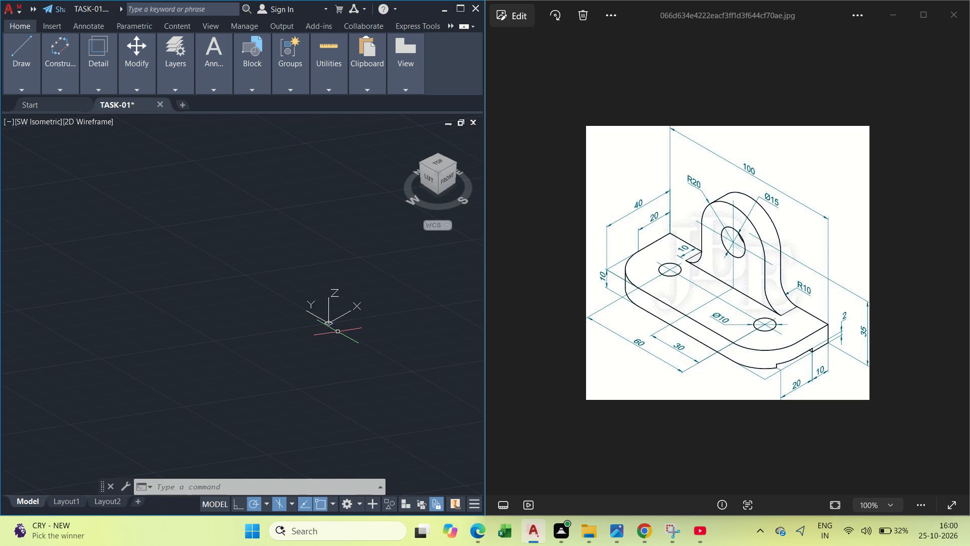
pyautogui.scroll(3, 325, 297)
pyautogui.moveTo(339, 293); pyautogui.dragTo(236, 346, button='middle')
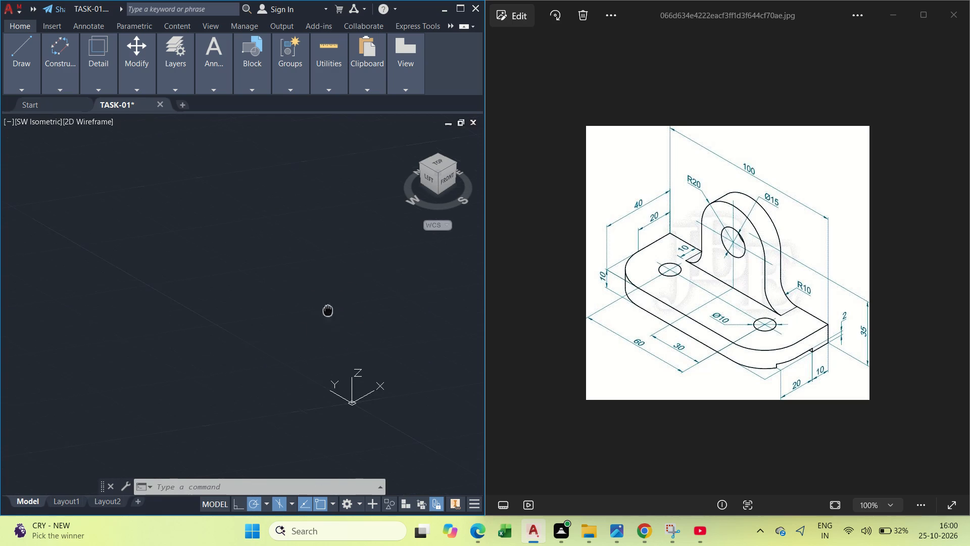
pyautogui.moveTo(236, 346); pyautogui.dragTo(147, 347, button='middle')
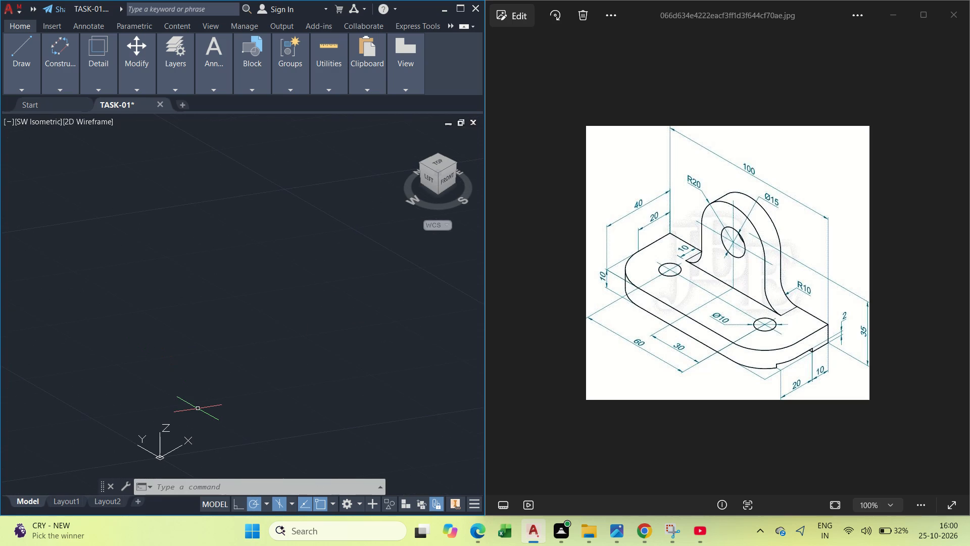
# With Ortho on, draw the closed base outline near the origin with lines 100 at 90°, 40 at 330°, 100 at 270°, and back to the start.
pyautogui.write('L')
pyautogui.press('space')
pyautogui.moveTo(238, 406); pyautogui.dragTo(222, 398)
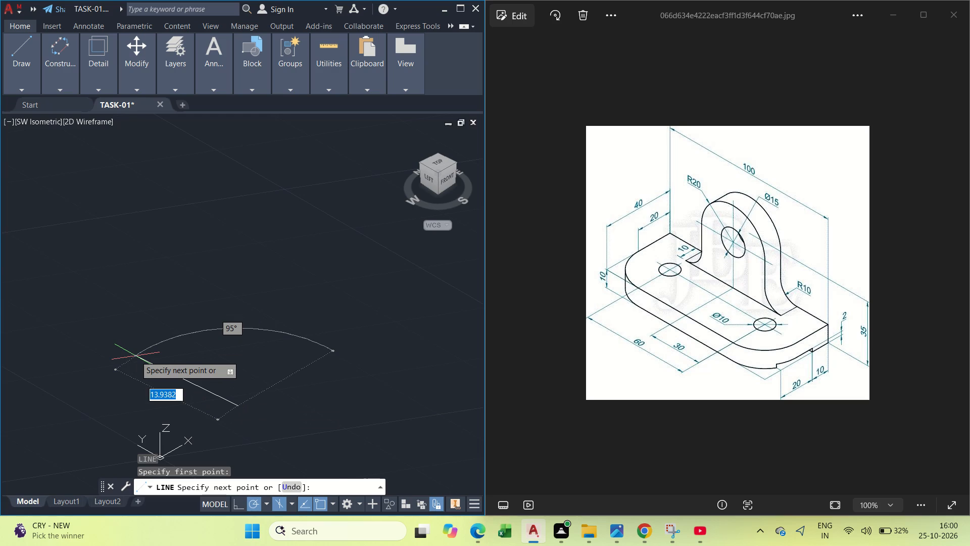
pyautogui.press('F8')
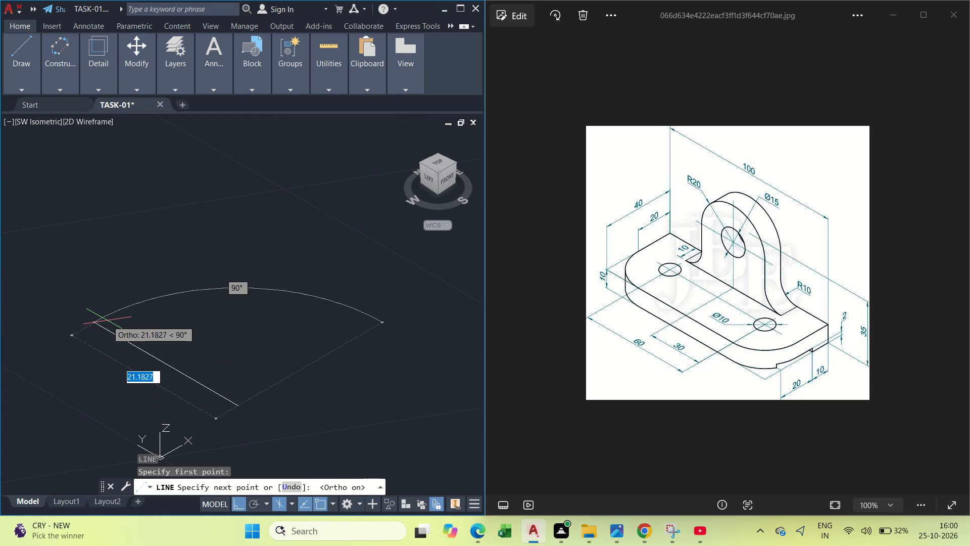
pyautogui.write('100')
pyautogui.press('Return')
pyautogui.scroll(-3, 107, 321)
pyautogui.moveTo(99, 324); pyautogui.dragTo(404, 415, button='middle')
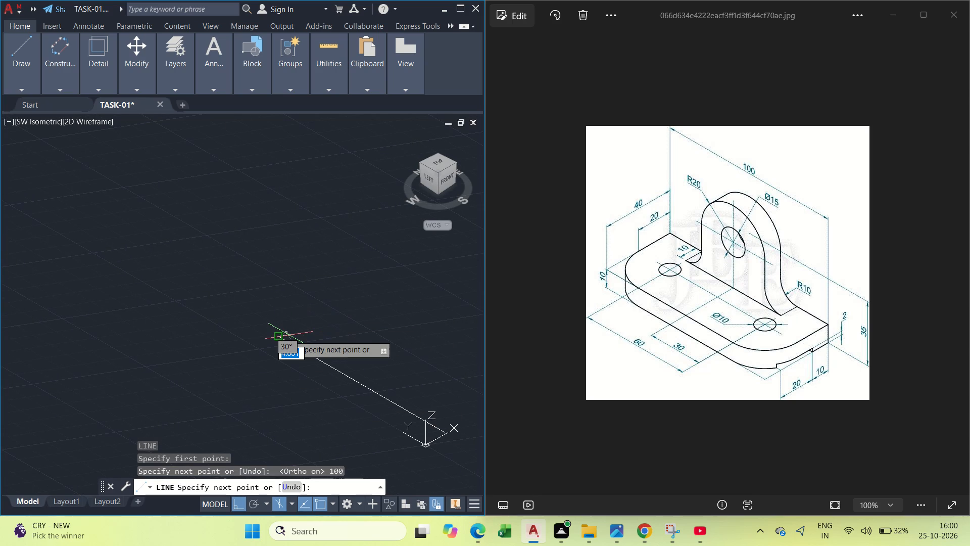
pyautogui.moveTo(335, 321); pyautogui.dragTo(226, 342, button='middle')
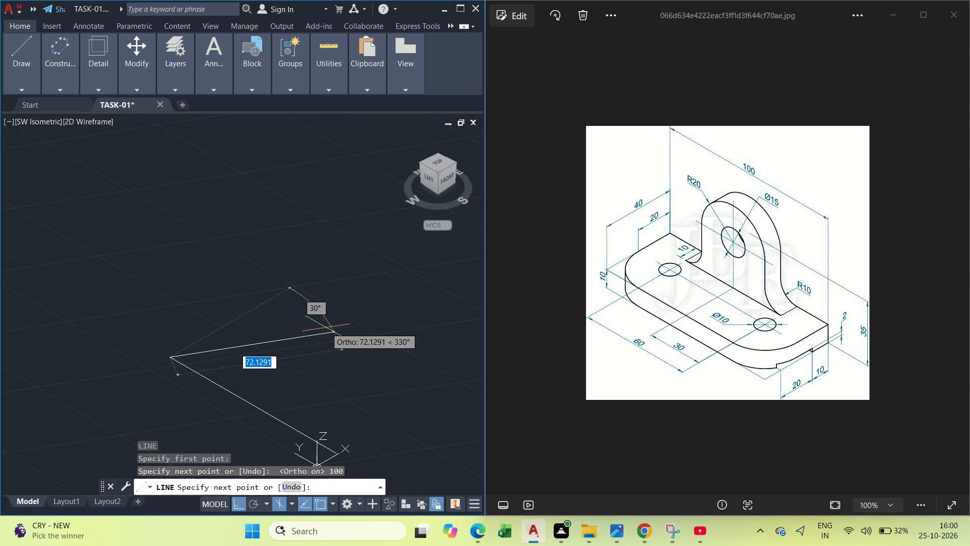
pyautogui.write('40')
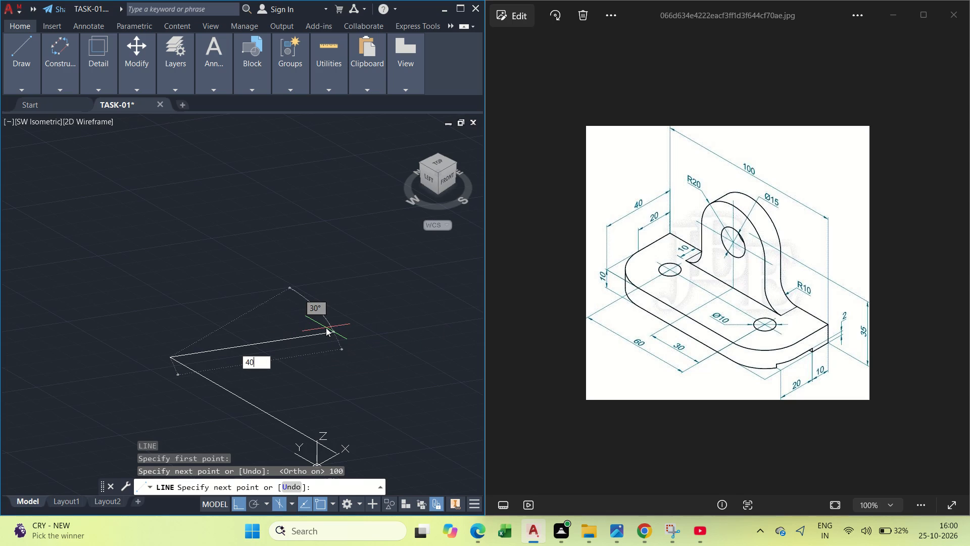
pyautogui.press('Return')
pyautogui.moveTo(403, 402); pyautogui.dragTo(305, 375, button='middle')
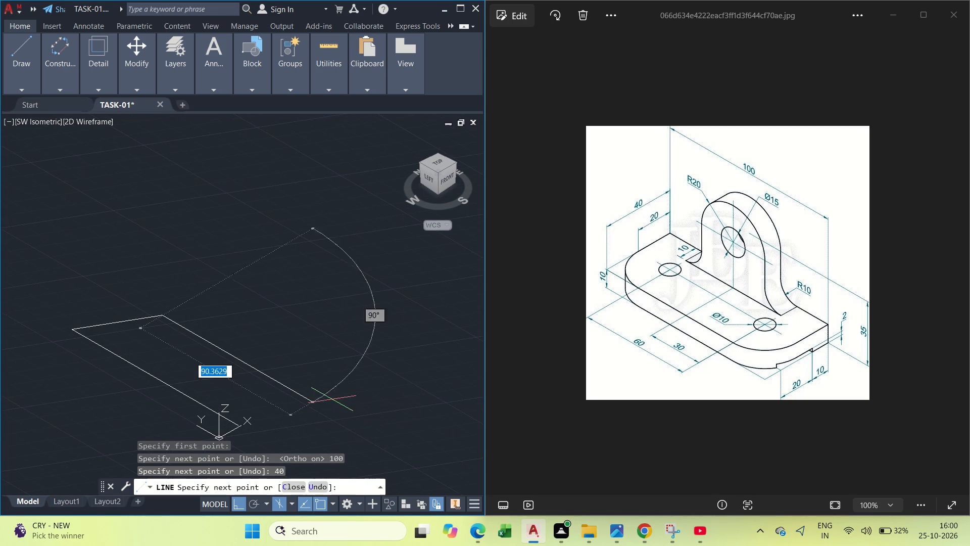
pyautogui.write('100')
pyautogui.press('Return')
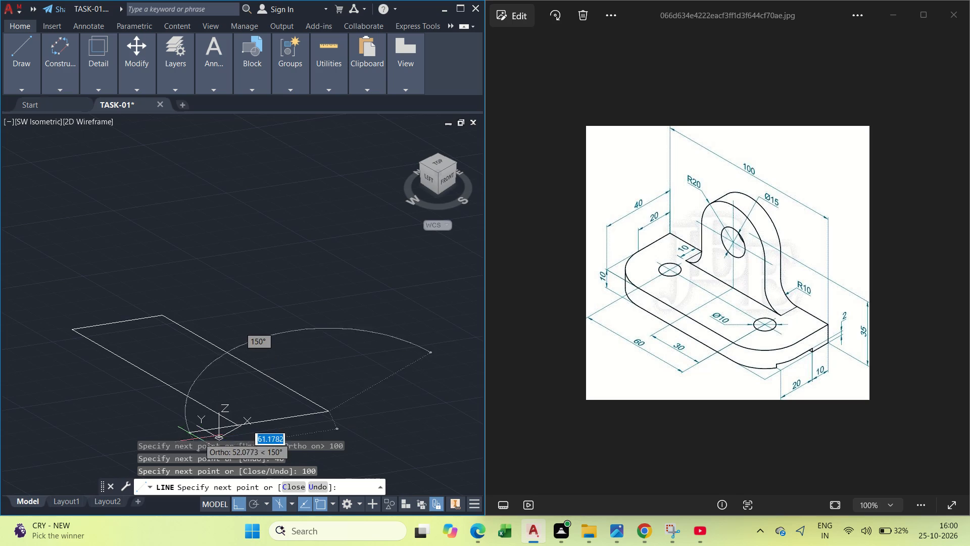
pyautogui.scroll(3, 214, 427)
pyautogui.click(298, 420)
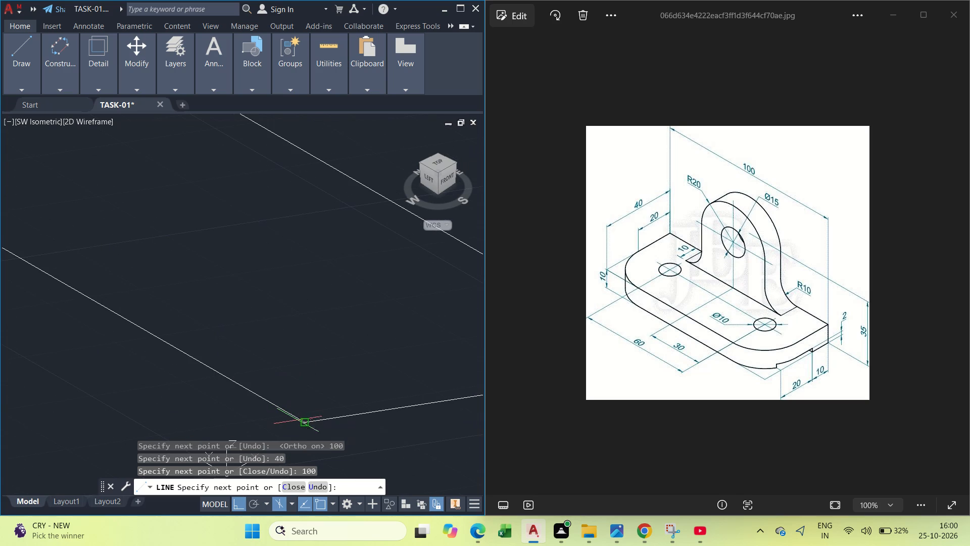
pyautogui.press('Escape')
# Start a line at the corner joining the outline's first 100 and 40 edges and draw it 10 units at 30° in the Top isoplane.
pyautogui.scroll(-3, 332, 354)
pyautogui.moveTo(300, 343); pyautogui.dragTo(309, 353, button='middle')
pyautogui.scroll(1, 301, 343)
pyautogui.moveTo(296, 341); pyautogui.dragTo(313, 379, button='middle')
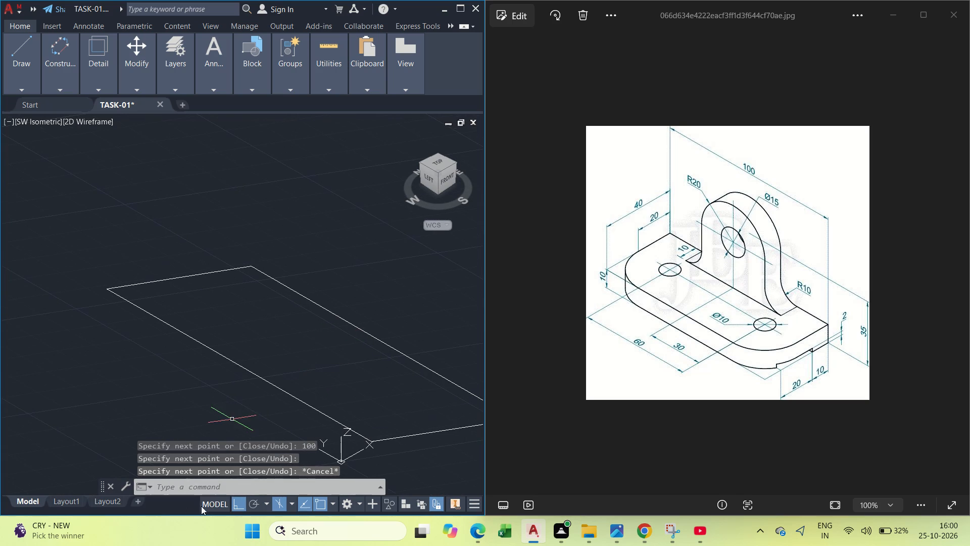
pyautogui.write('L')
pyautogui.press('space')
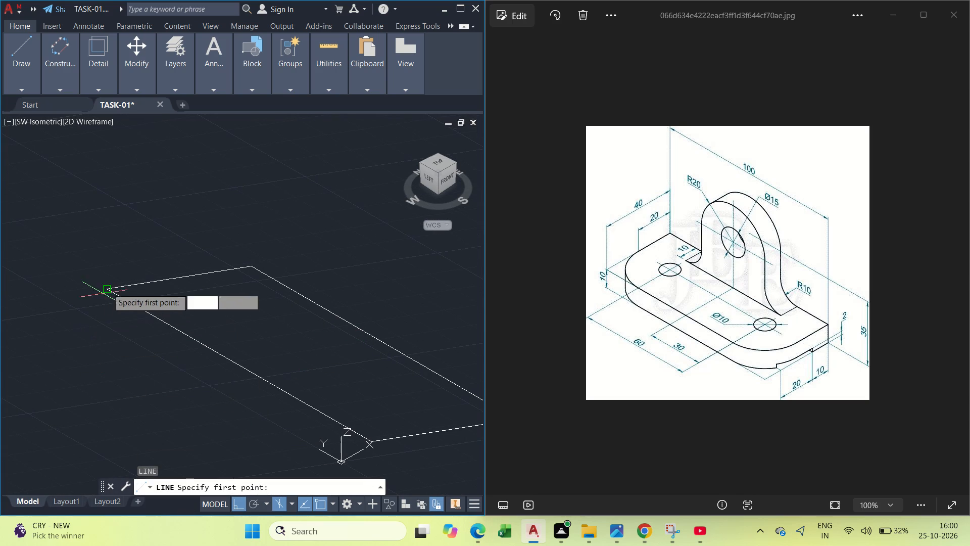
pyautogui.click(106, 292)
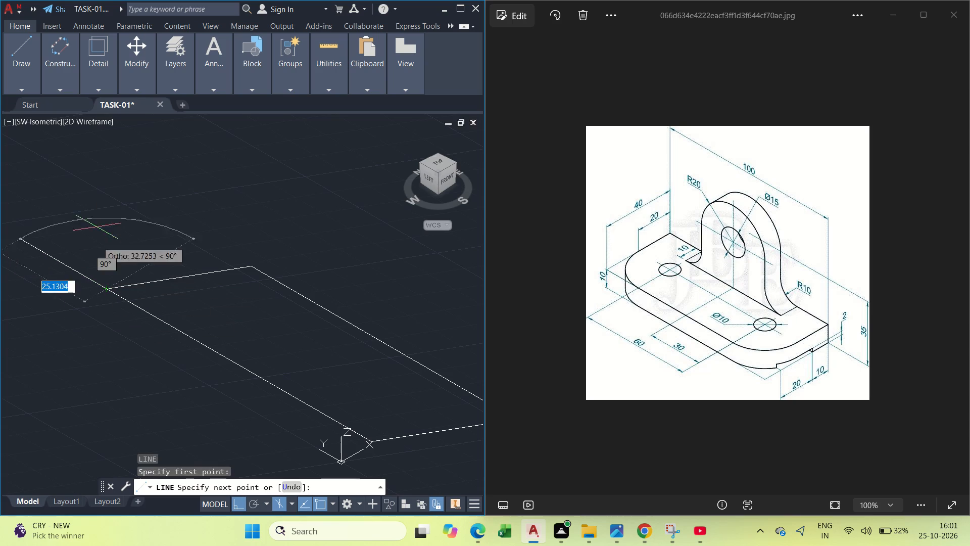
pyautogui.press('F5')
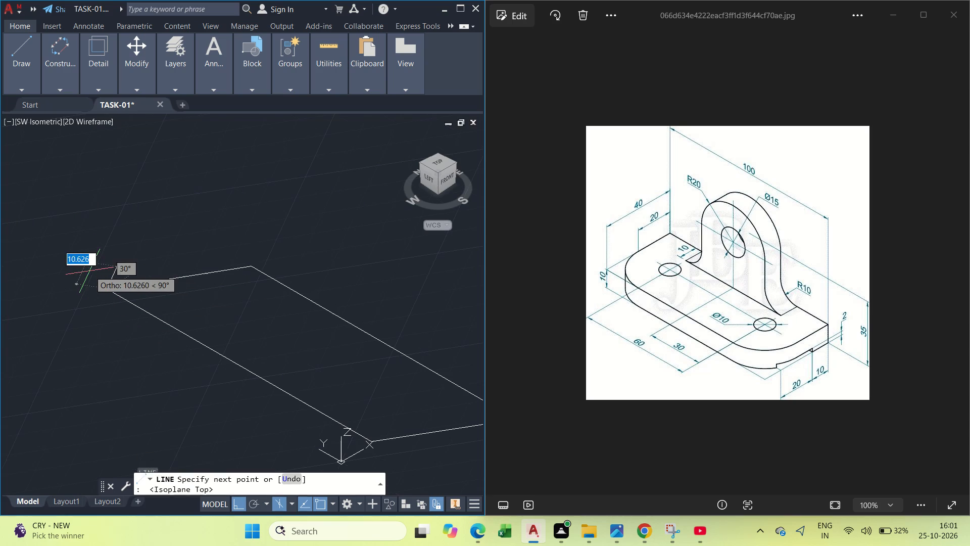
pyautogui.scroll(-1, 116, 222)
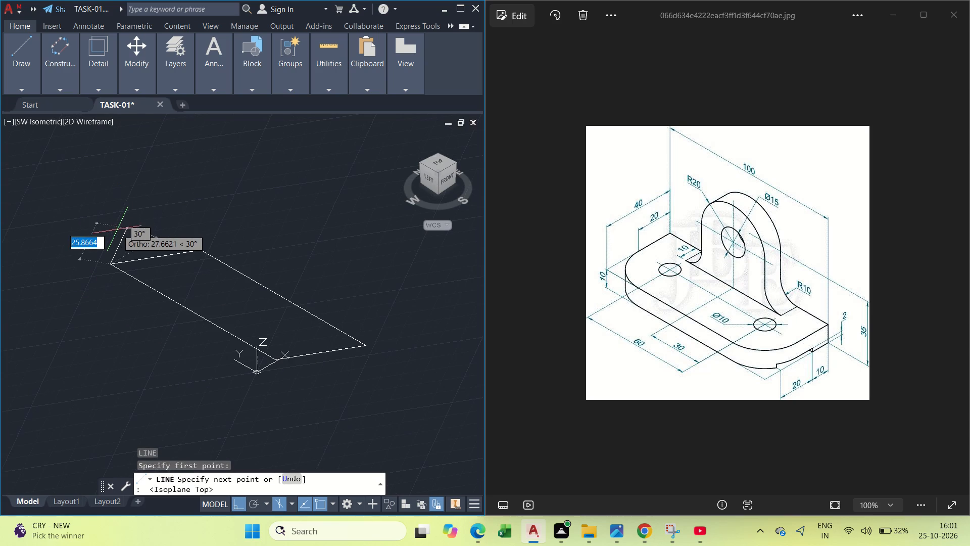
pyautogui.scroll(1, 118, 232)
pyautogui.press('F5')
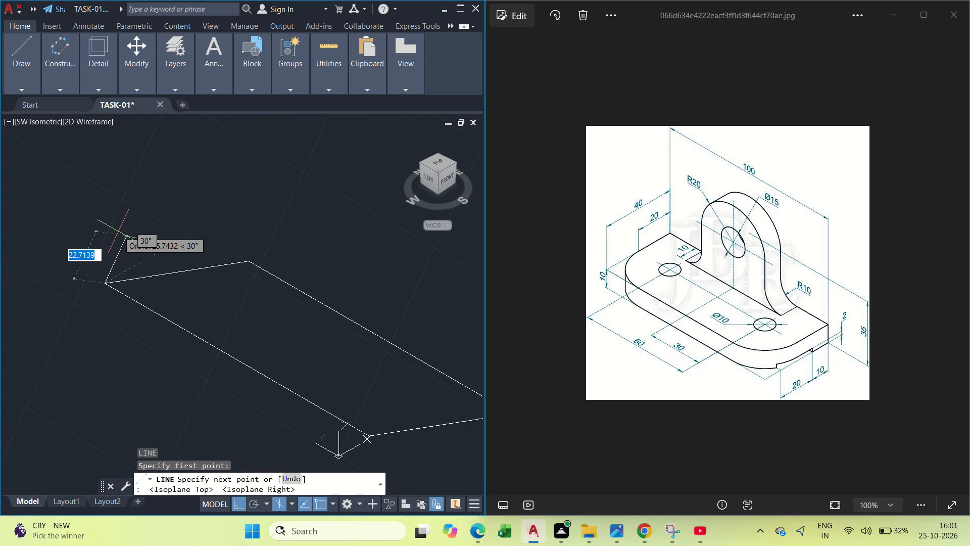
pyautogui.press('F5')
pyautogui.press('F5')
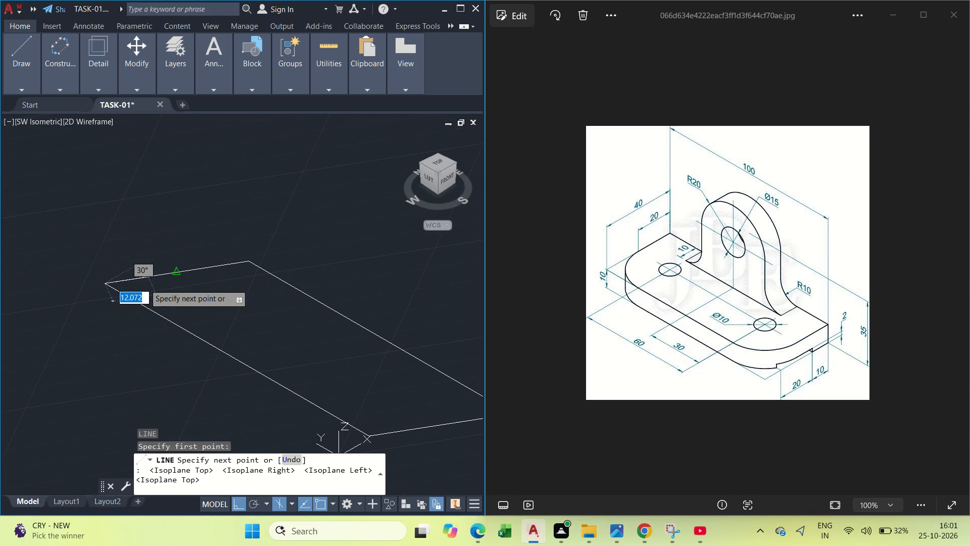
pyautogui.scroll(-1, 152, 241)
pyautogui.scroll(3, 152, 253)
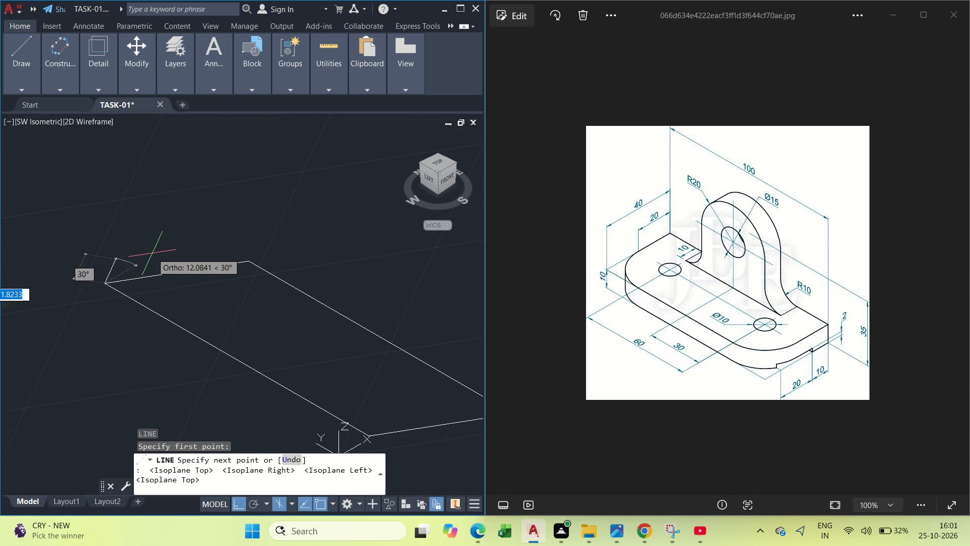
pyautogui.scroll(1, 152, 253)
pyautogui.scroll(-4, 152, 253)
pyautogui.scroll(2, 141, 207)
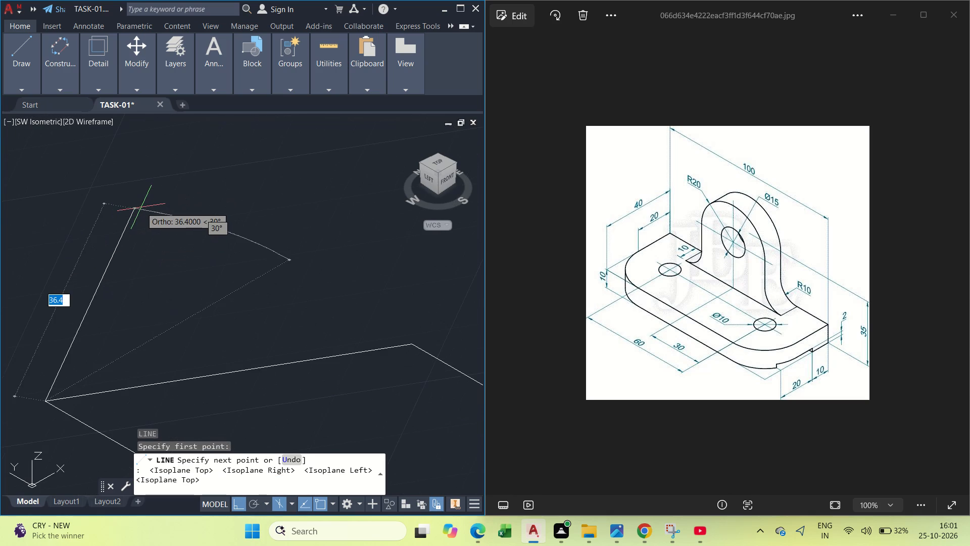
pyautogui.scroll(-1, 141, 207)
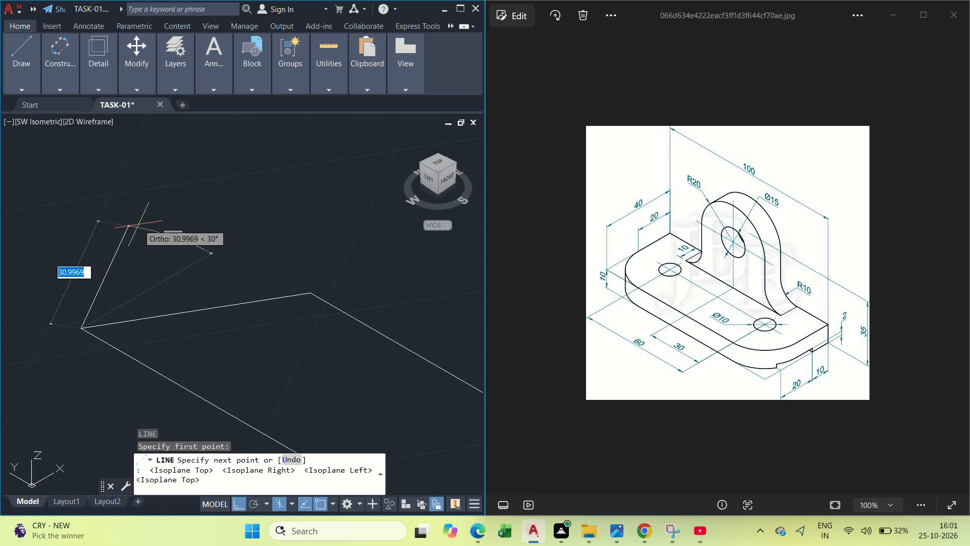
pyautogui.write('10')
pyautogui.press('Return')
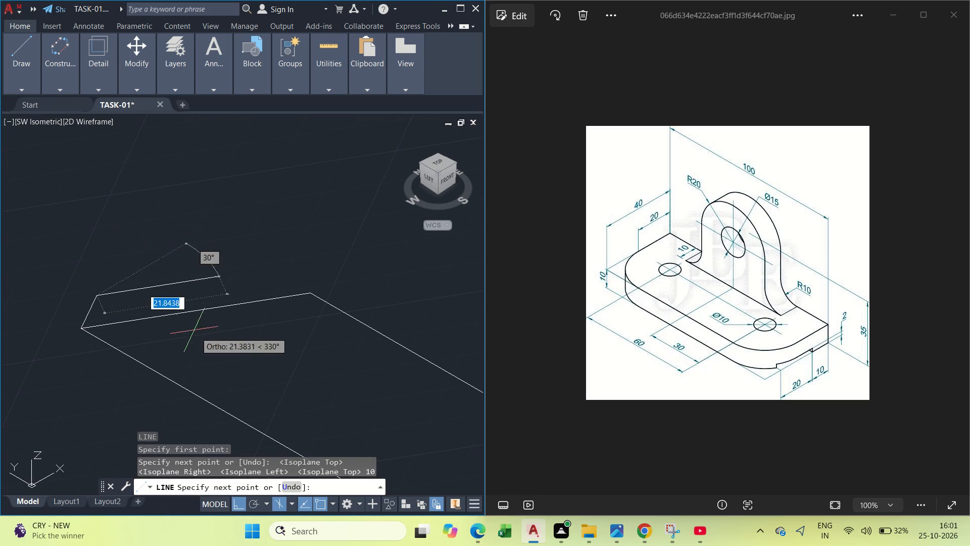
# Continue the line 40 units at 330°, parallel to the base outline's short edge.
pyautogui.moveTo(150, 323); pyautogui.dragTo(62, 223, button='middle')
pyautogui.scroll(-1, 62, 223)
pyautogui.scroll(3, 117, 187)
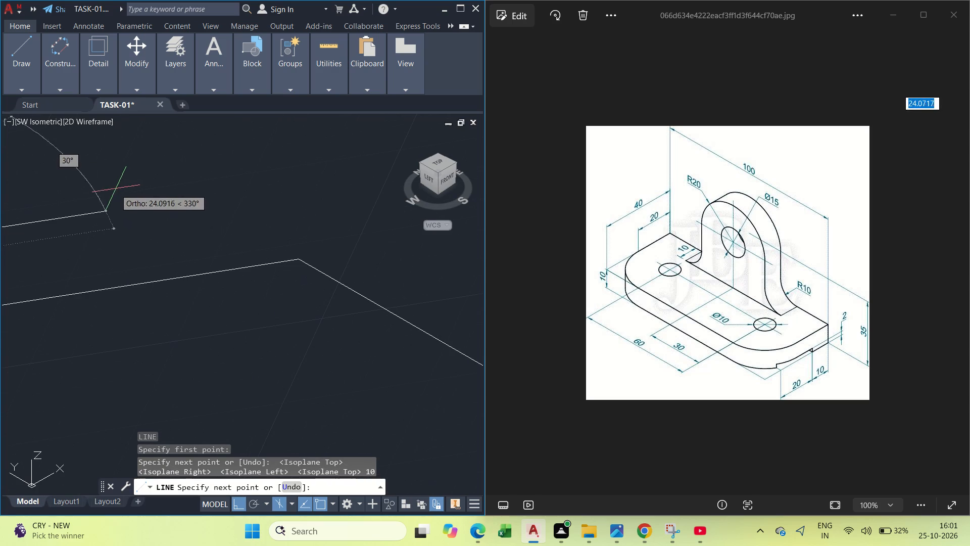
pyautogui.write('40')
pyautogui.press('Return')
# Switch to the Right isoplane and continue the line 100 units at 270°, parallel to the outline's long edge.
pyautogui.scroll(-1, 311, 315)
pyautogui.moveTo(294, 312); pyautogui.dragTo(199, 275, button='middle')
pyautogui.scroll(-1, 199, 275)
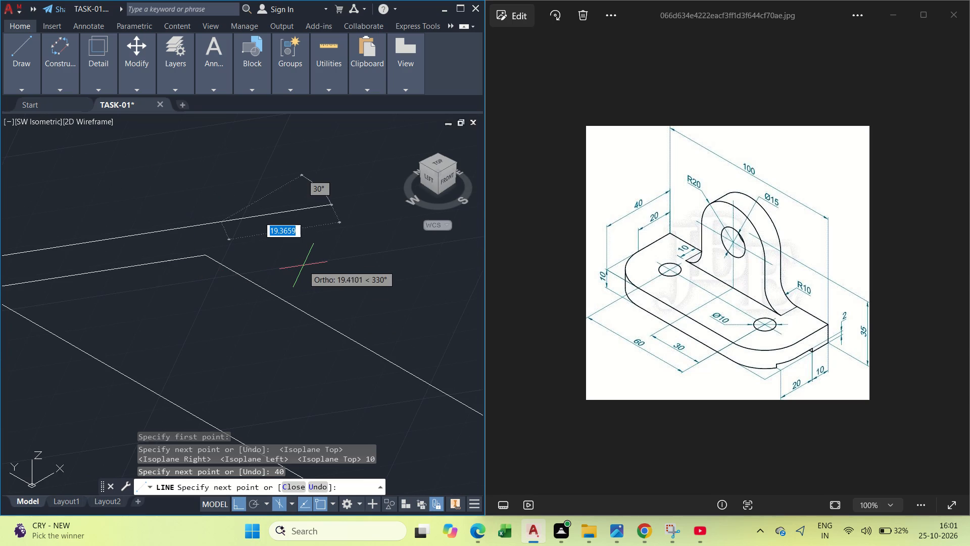
pyautogui.press('F5')
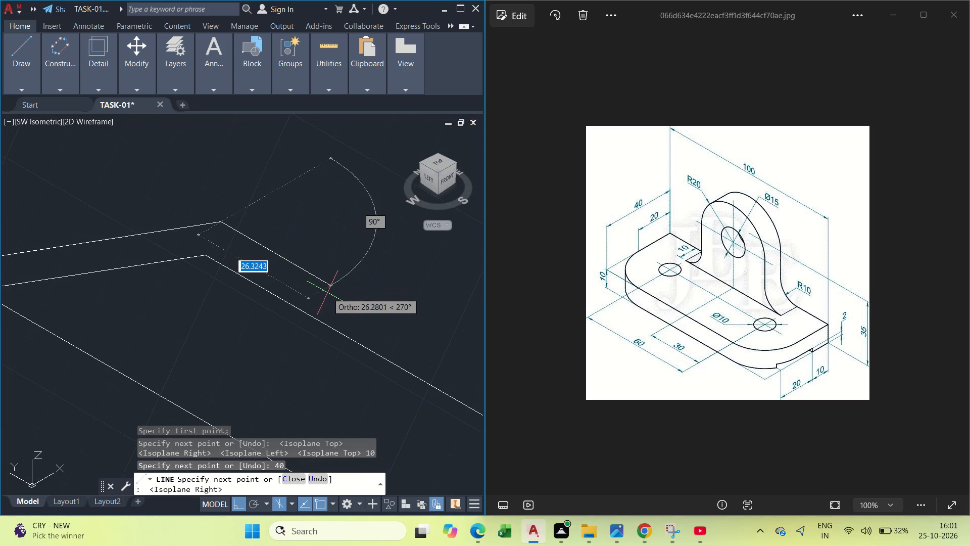
pyautogui.scroll(-1, 314, 286)
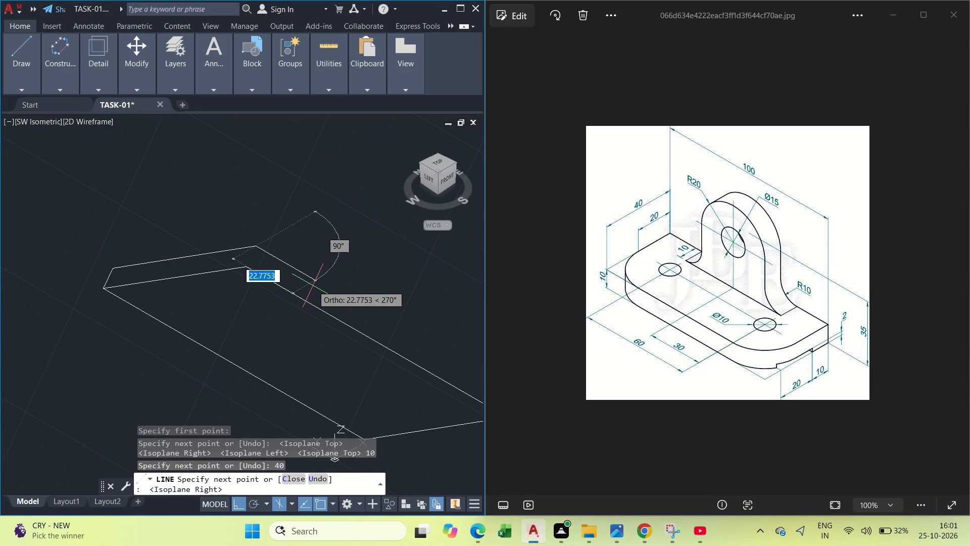
pyautogui.moveTo(310, 286); pyautogui.dragTo(231, 258, button='middle')
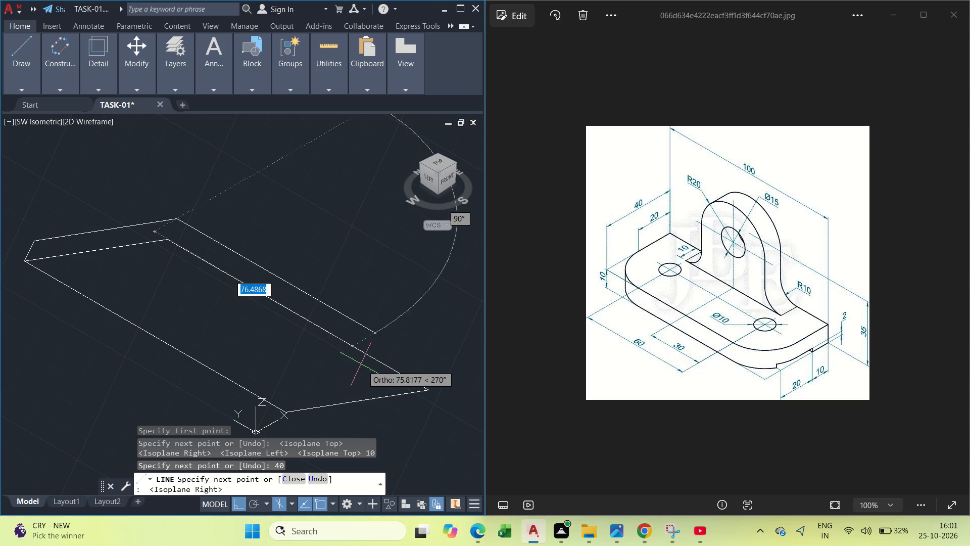
pyautogui.press('5')
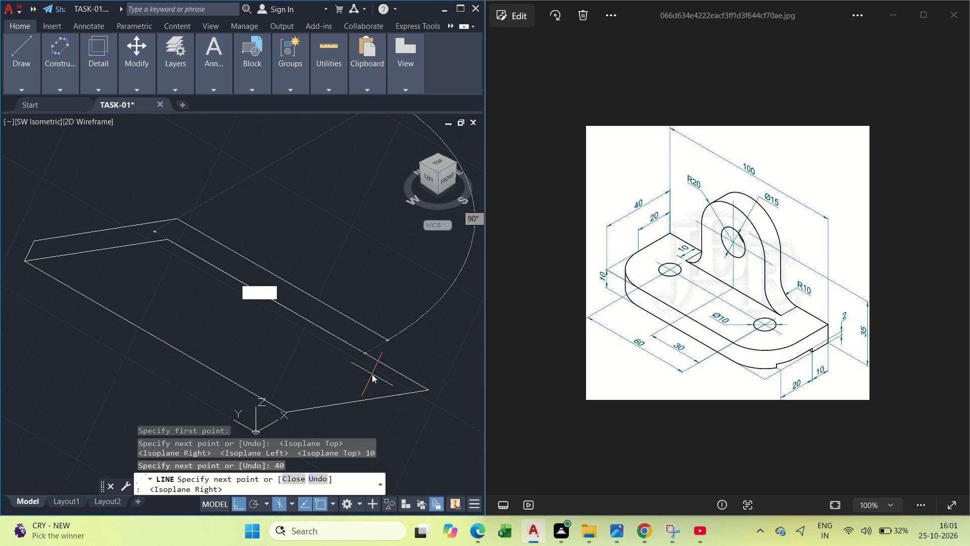
pyautogui.press('BackSpace')
pyautogui.write('100')
pyautogui.press('Return')
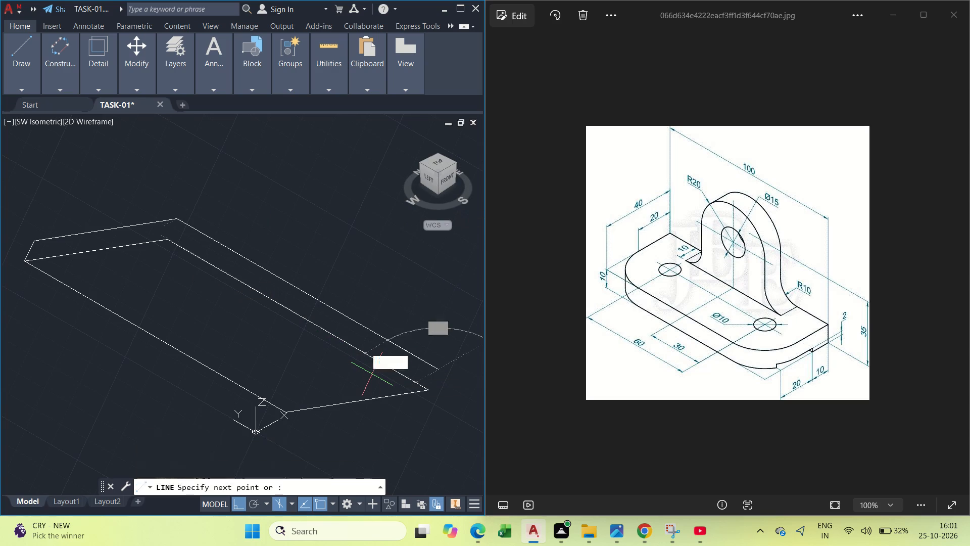
# Continue the line 40 units at 150° in the Left isoplane and close the second outline at the end of the 10-unit line.
pyautogui.scroll(2, 407, 379)
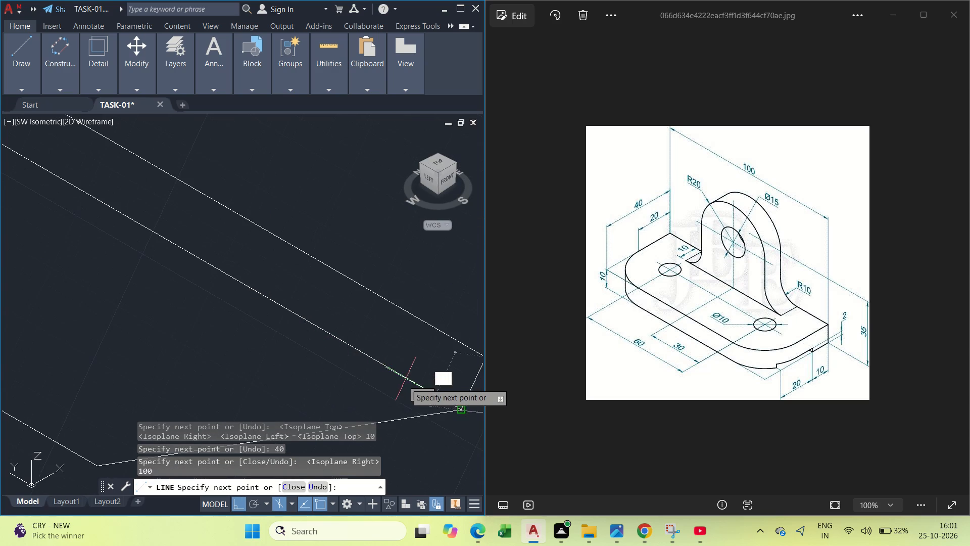
pyautogui.scroll(-2, 400, 379)
pyautogui.moveTo(398, 377); pyautogui.dragTo(395, 363, button='middle')
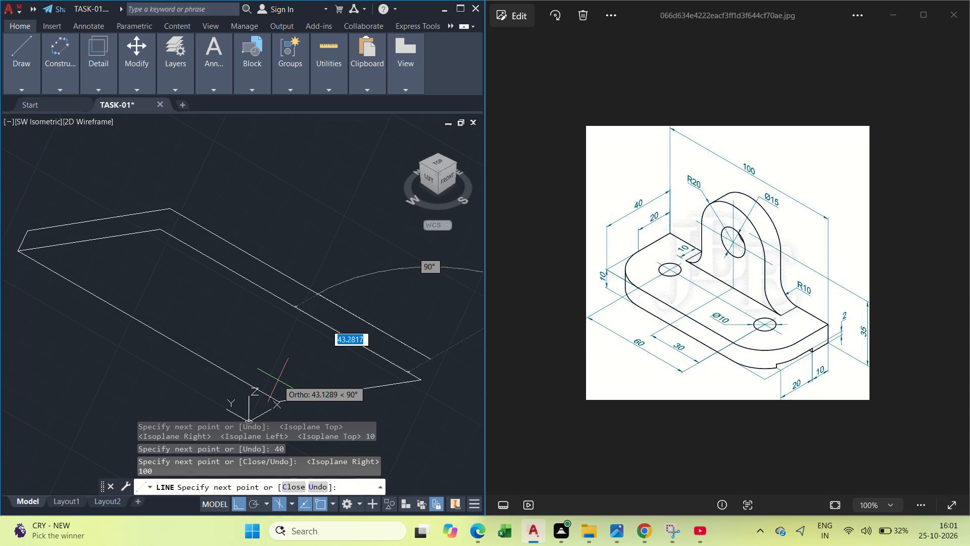
pyautogui.press('F5')
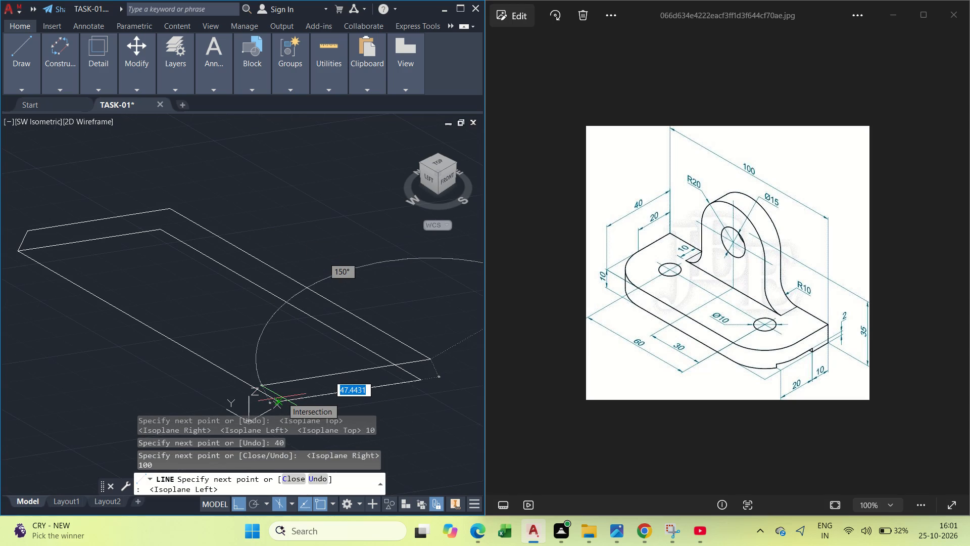
pyautogui.write('40')
pyautogui.press('Return')
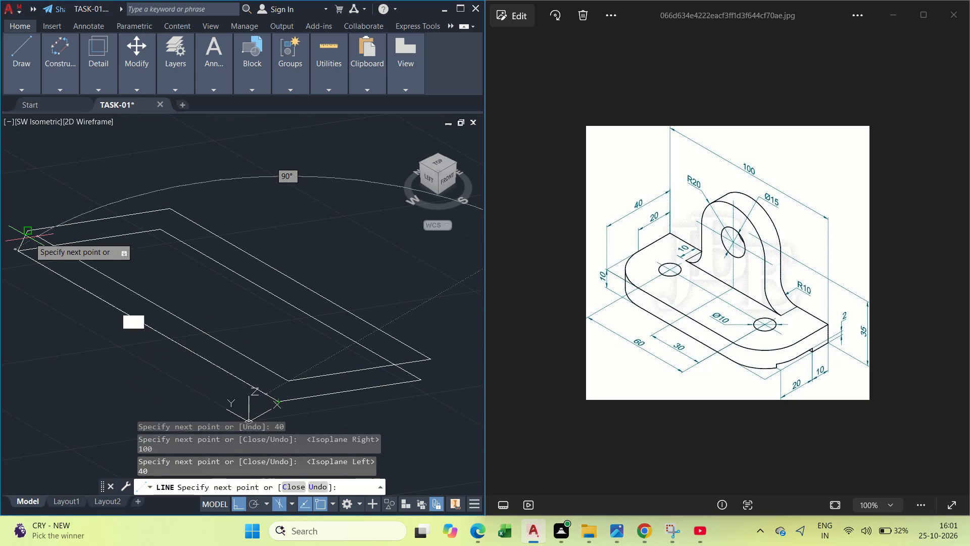
pyautogui.click(32, 233)
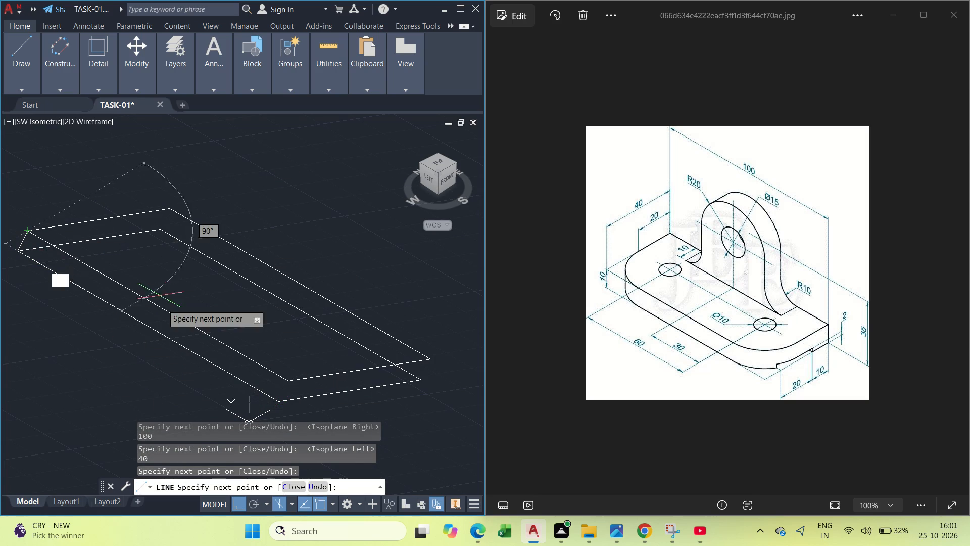
pyautogui.press('Escape')
# Draw a connecting line from the second outline's corner at the end of its 270° edge to the matching base outline corner.
pyautogui.moveTo(258, 325); pyautogui.dragTo(191, 247, button='middle')
pyautogui.write('L')
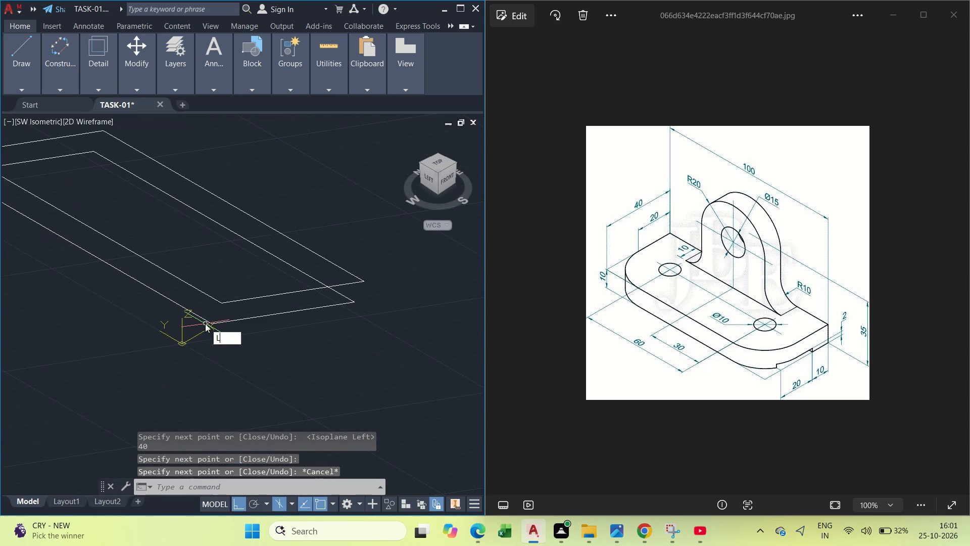
pyautogui.press('space')
pyautogui.click(357, 280)
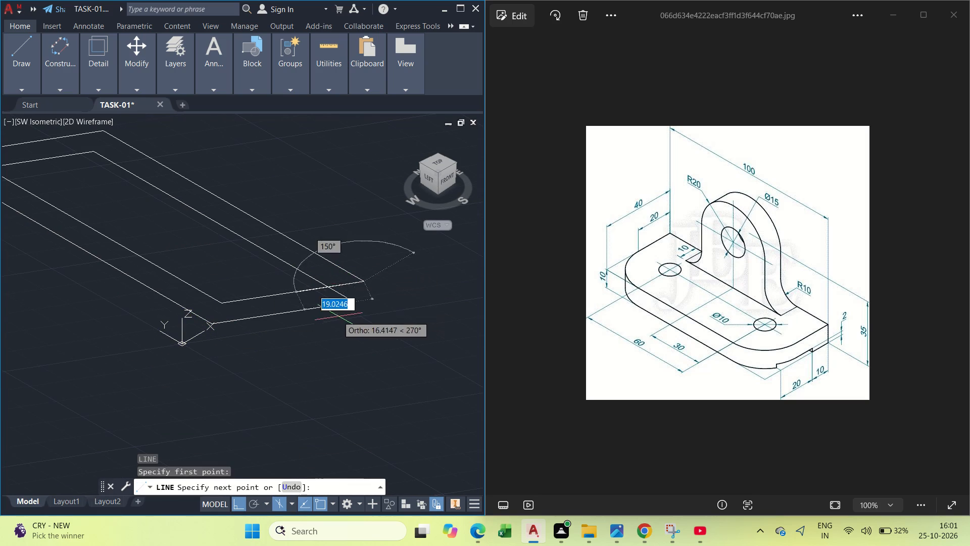
pyautogui.click(344, 297)
pyautogui.press('Escape')
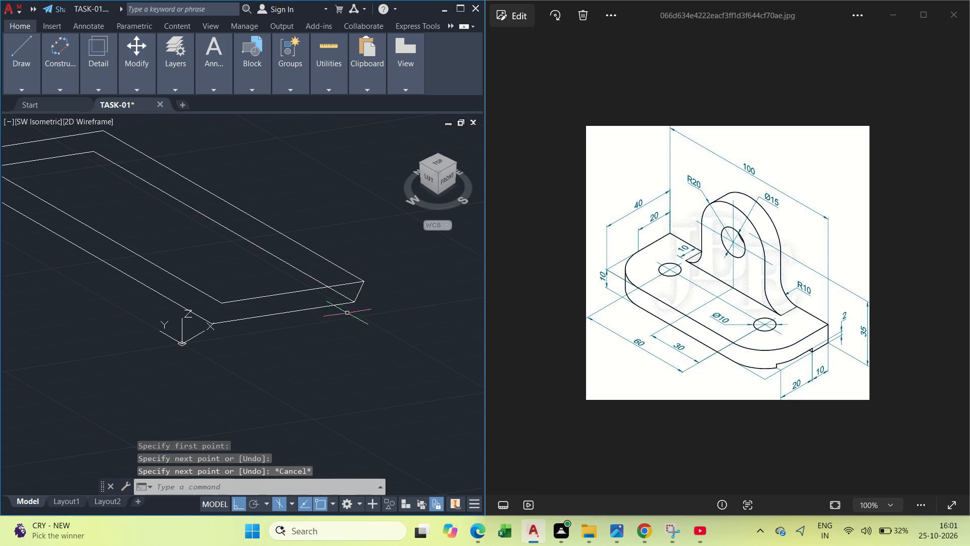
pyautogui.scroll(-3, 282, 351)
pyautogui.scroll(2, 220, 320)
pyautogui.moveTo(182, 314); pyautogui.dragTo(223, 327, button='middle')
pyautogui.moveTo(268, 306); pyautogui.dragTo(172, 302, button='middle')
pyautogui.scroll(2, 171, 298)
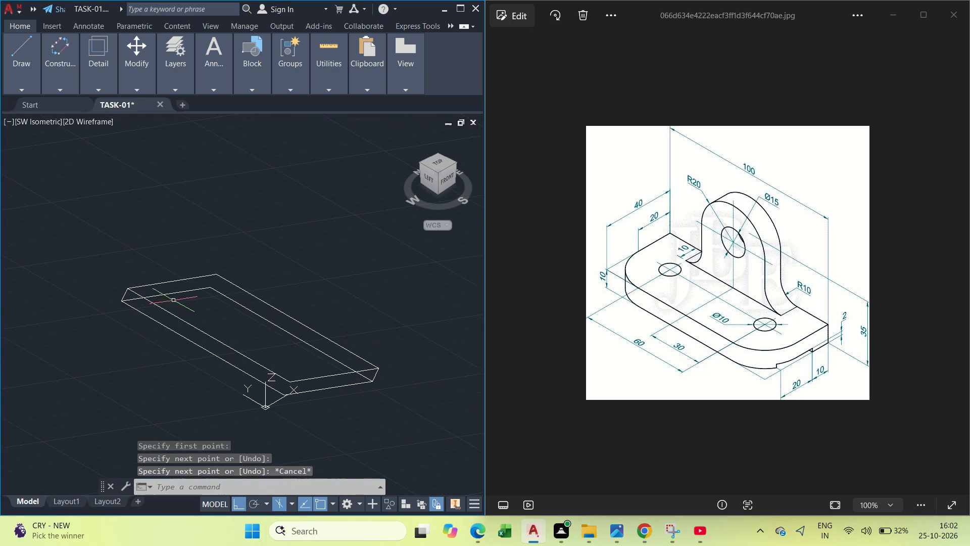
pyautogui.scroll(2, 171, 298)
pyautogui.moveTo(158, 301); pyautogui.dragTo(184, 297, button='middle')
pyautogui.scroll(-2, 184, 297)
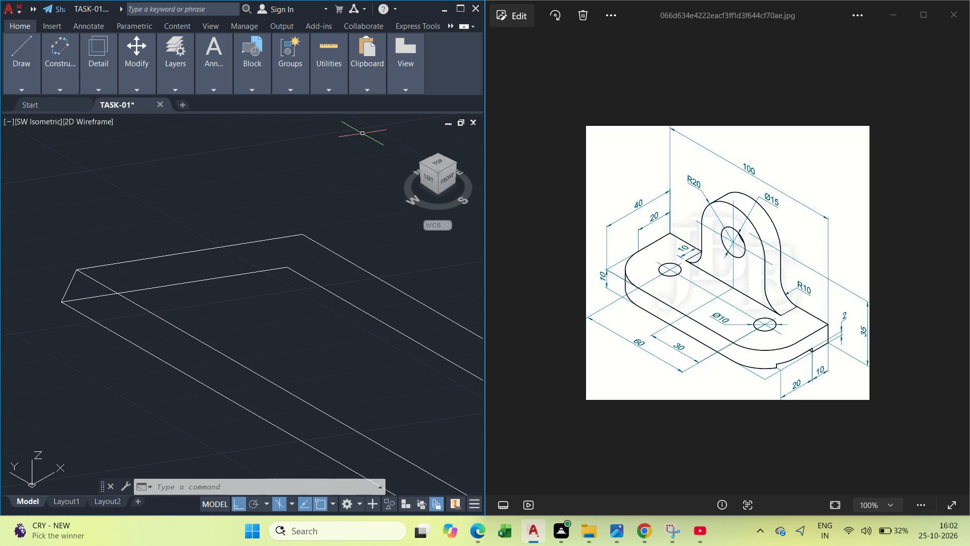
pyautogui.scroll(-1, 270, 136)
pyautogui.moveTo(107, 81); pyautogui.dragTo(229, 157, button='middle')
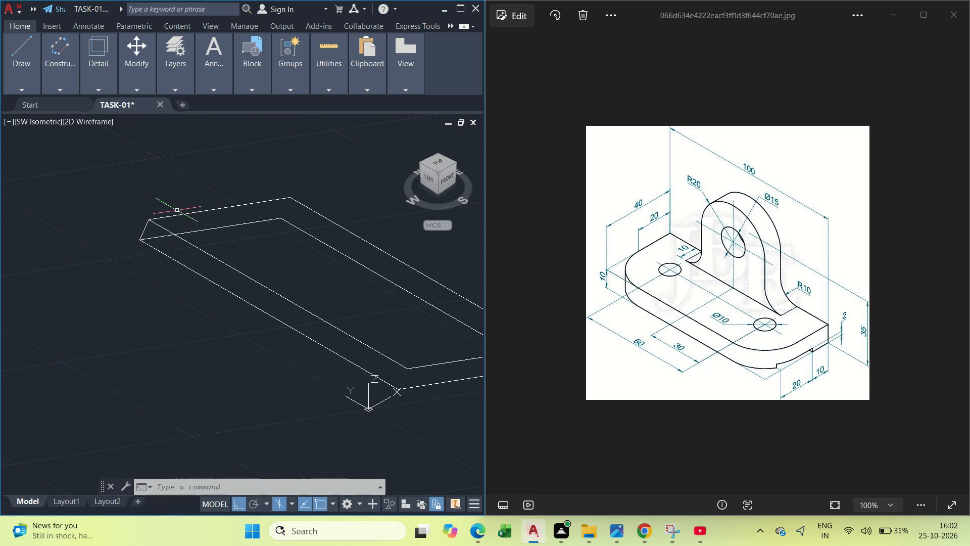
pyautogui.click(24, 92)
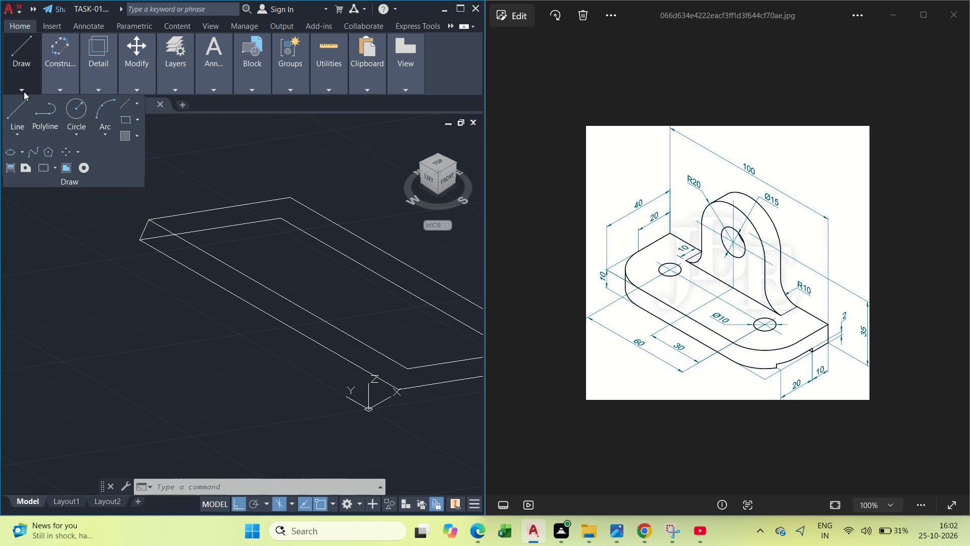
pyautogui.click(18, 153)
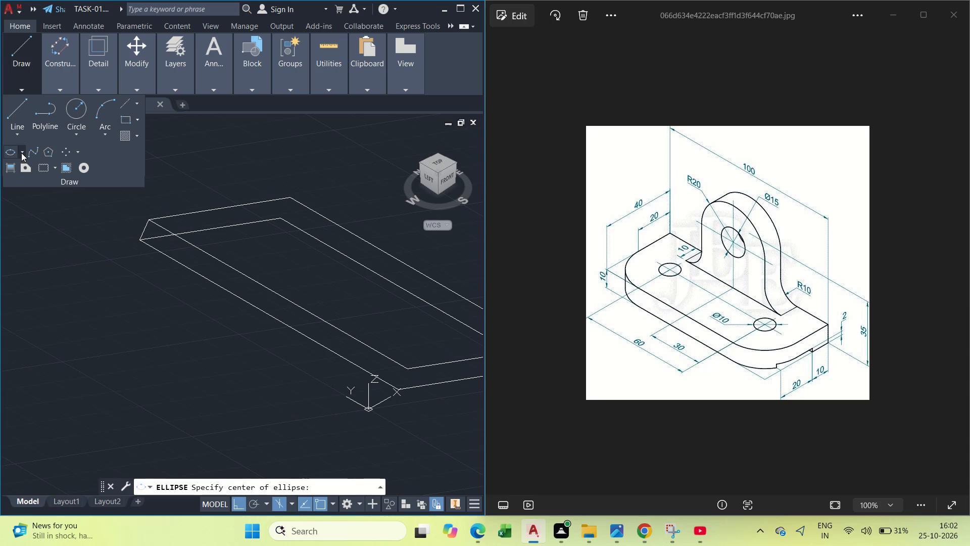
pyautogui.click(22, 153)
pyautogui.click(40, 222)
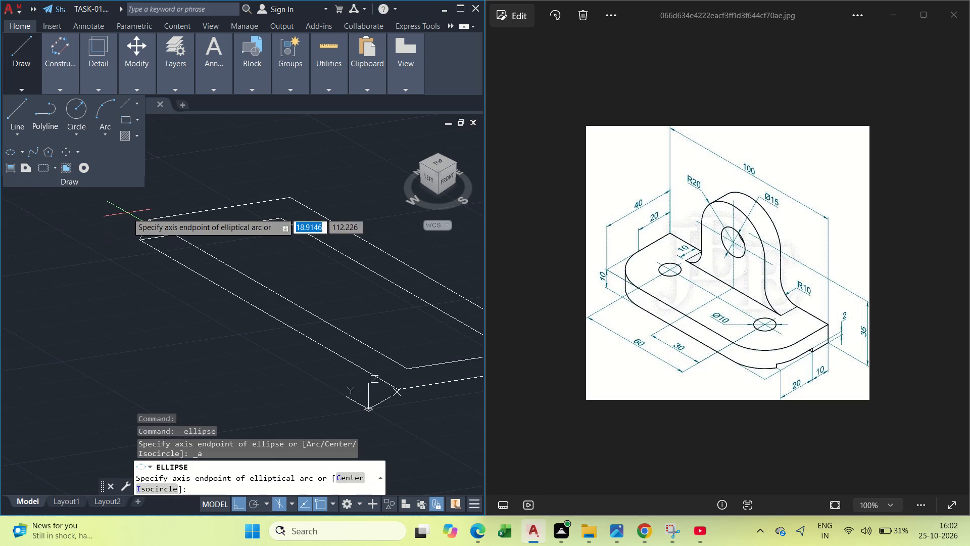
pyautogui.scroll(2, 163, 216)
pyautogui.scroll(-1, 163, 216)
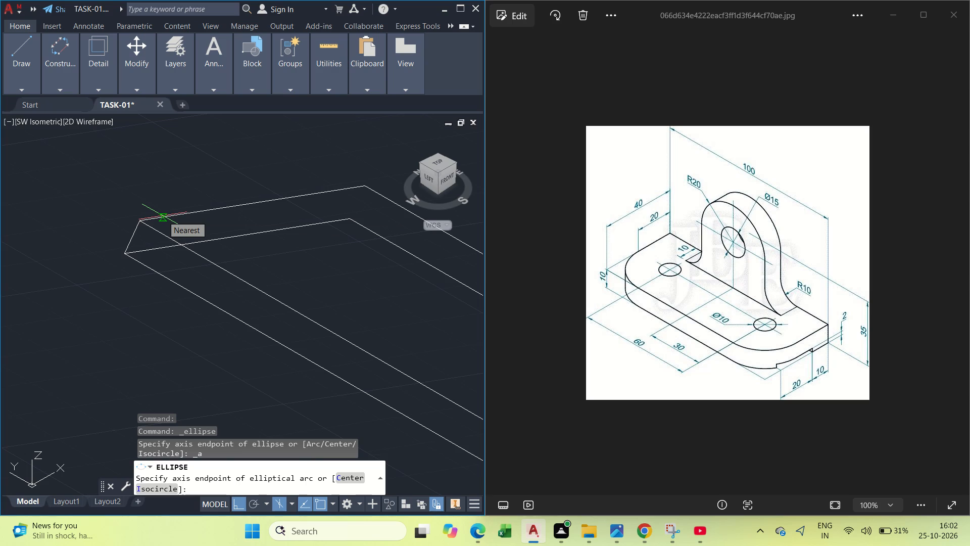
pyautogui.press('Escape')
# Offset the second outline's 40-unit edge farthest from the origin 10 units toward the inside of the outline.
pyautogui.moveTo(206, 220); pyautogui.dragTo(198, 214)
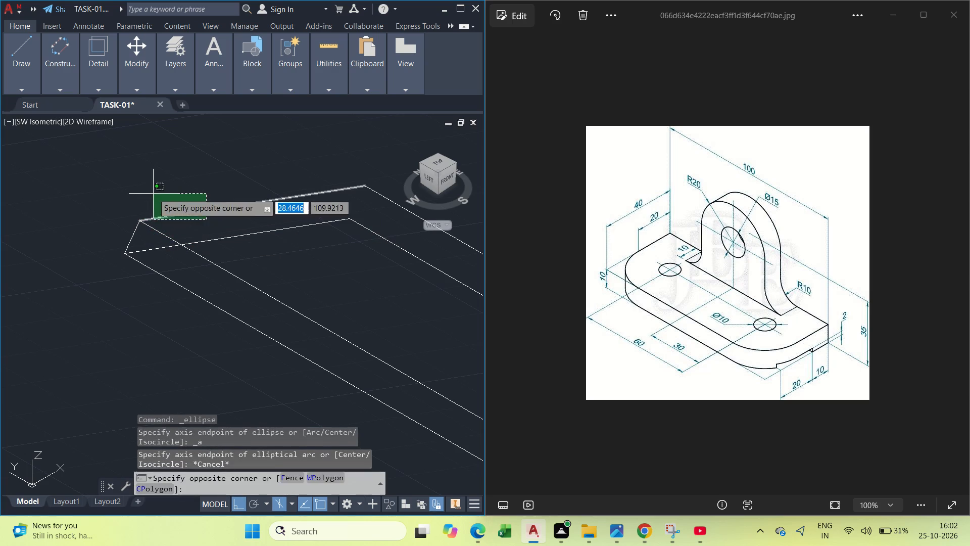
pyautogui.click(153, 194)
pyautogui.press('o')
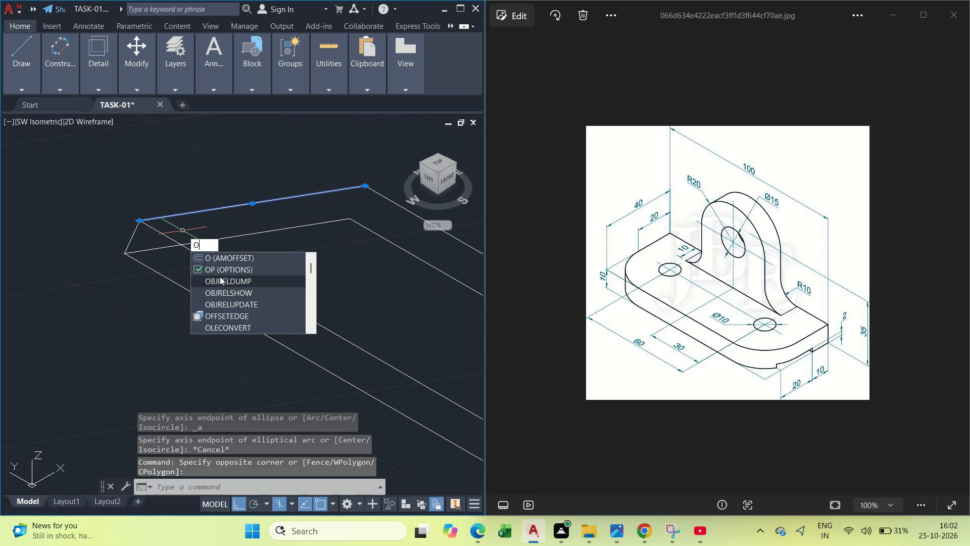
pyautogui.write('FF')
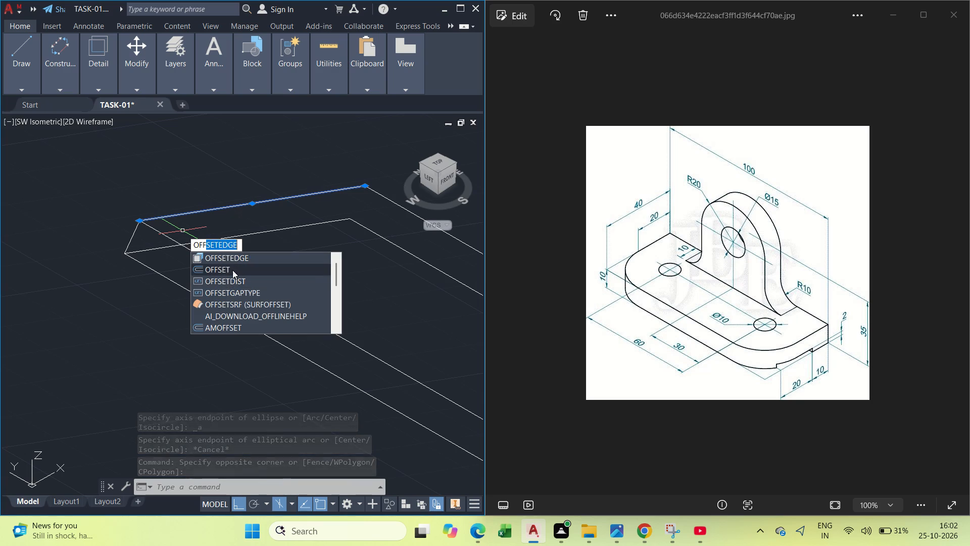
pyautogui.click(232, 270)
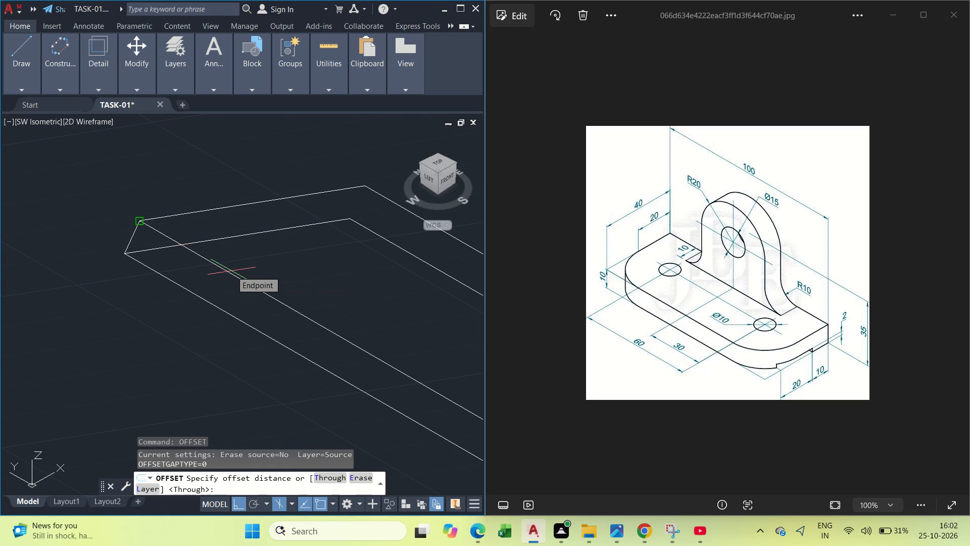
pyautogui.write('10')
pyautogui.press('Return')
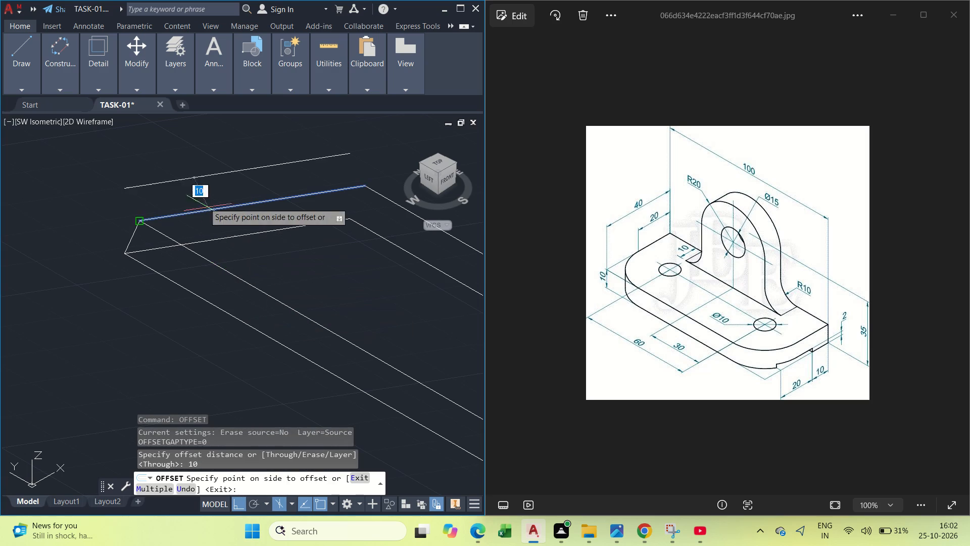
pyautogui.click(257, 233)
pyautogui.press('Escape')
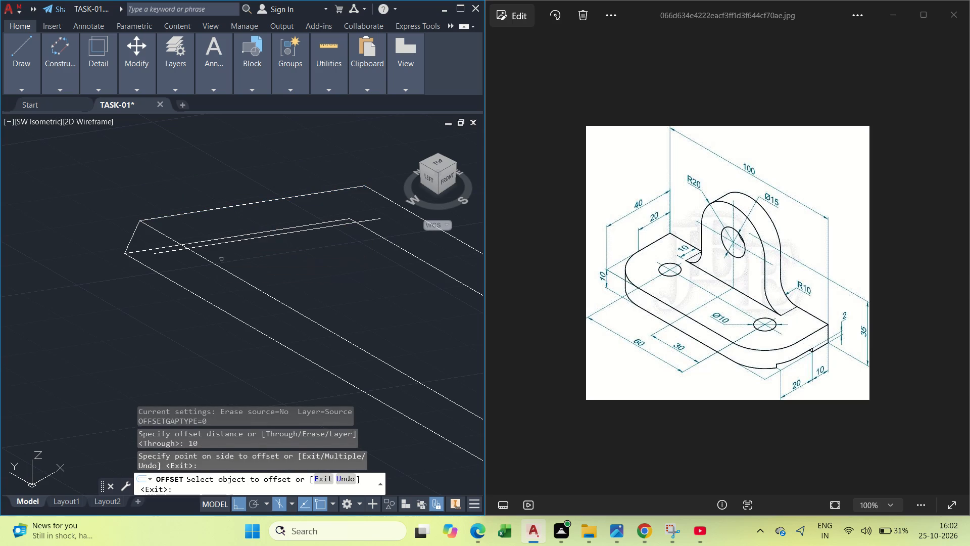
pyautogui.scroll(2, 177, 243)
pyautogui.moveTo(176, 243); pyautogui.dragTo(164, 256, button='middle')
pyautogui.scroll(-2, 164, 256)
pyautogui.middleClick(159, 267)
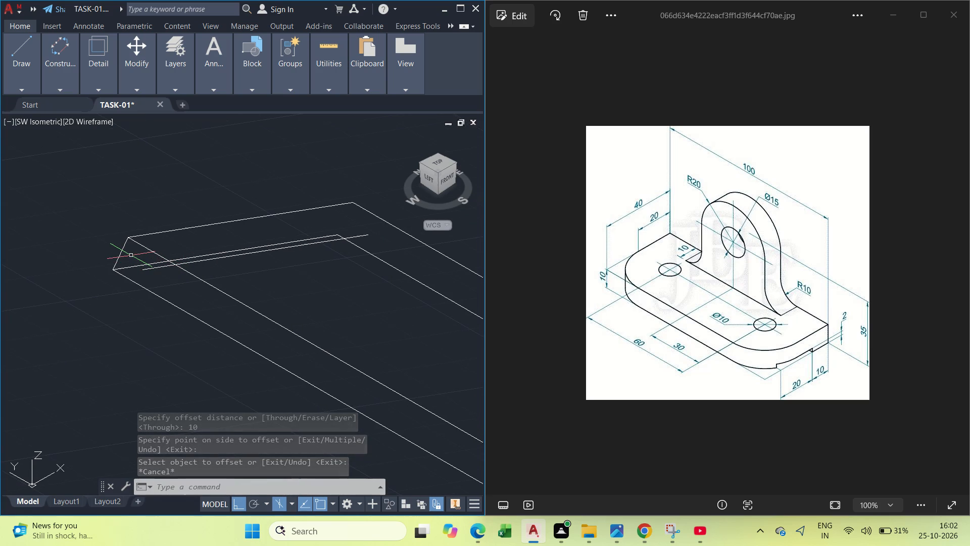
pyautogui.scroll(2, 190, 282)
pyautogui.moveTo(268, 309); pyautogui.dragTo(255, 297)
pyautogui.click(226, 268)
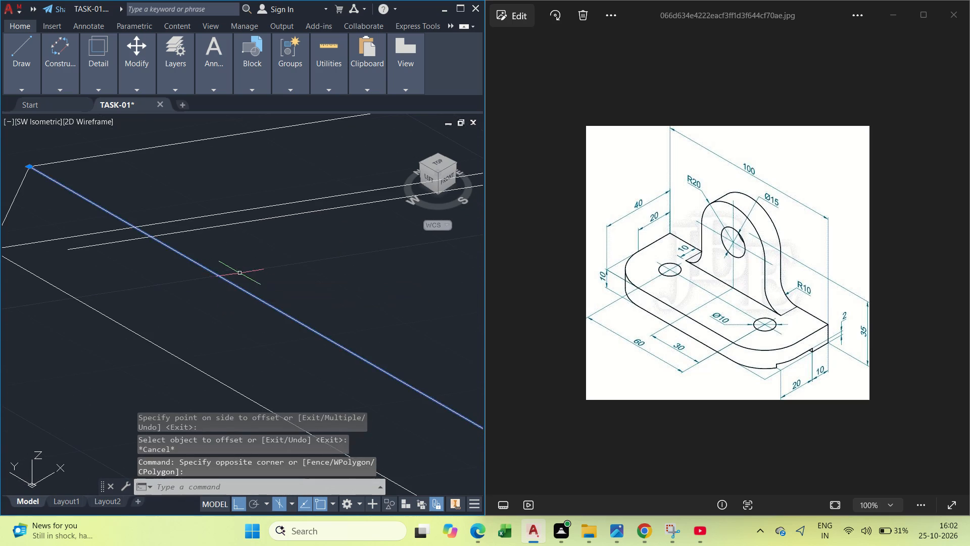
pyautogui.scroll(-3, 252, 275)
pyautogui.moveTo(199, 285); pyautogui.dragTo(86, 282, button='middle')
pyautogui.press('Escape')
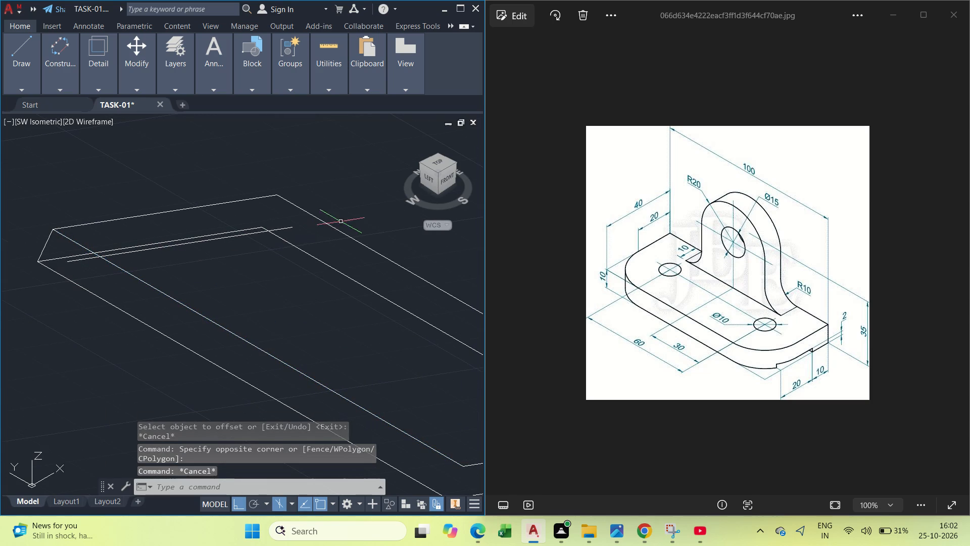
# Offset the second outline's outer 100-unit edge, opposite the 10-unit connecting line, 20 units toward the inside.
pyautogui.click(345, 233)
pyautogui.scroll(-2, 321, 256)
pyautogui.moveTo(329, 272); pyautogui.dragTo(175, 272, button='middle')
pyautogui.scroll(2, 120, 253)
pyautogui.moveTo(117, 258); pyautogui.dragTo(132, 255, button='middle')
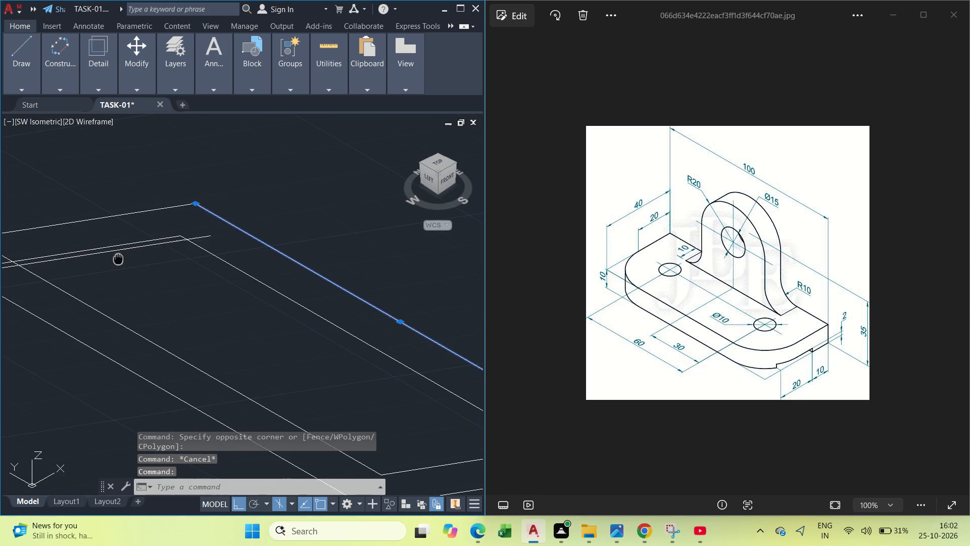
pyautogui.moveTo(132, 255); pyautogui.dragTo(137, 253, button='middle')
pyautogui.scroll(-2, 137, 253)
pyautogui.moveTo(137, 253); pyautogui.dragTo(211, 247, button='middle')
pyautogui.scroll(1, 201, 247)
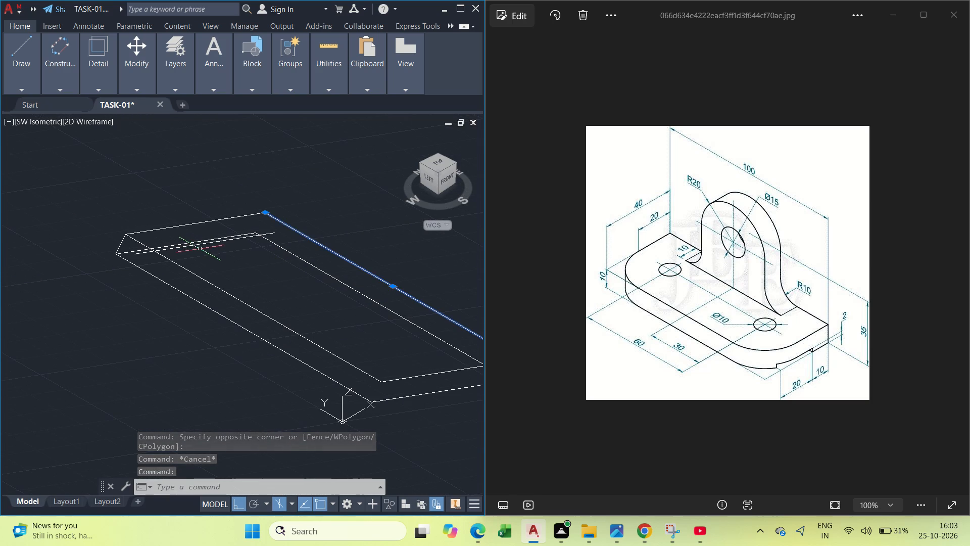
pyautogui.press('o')
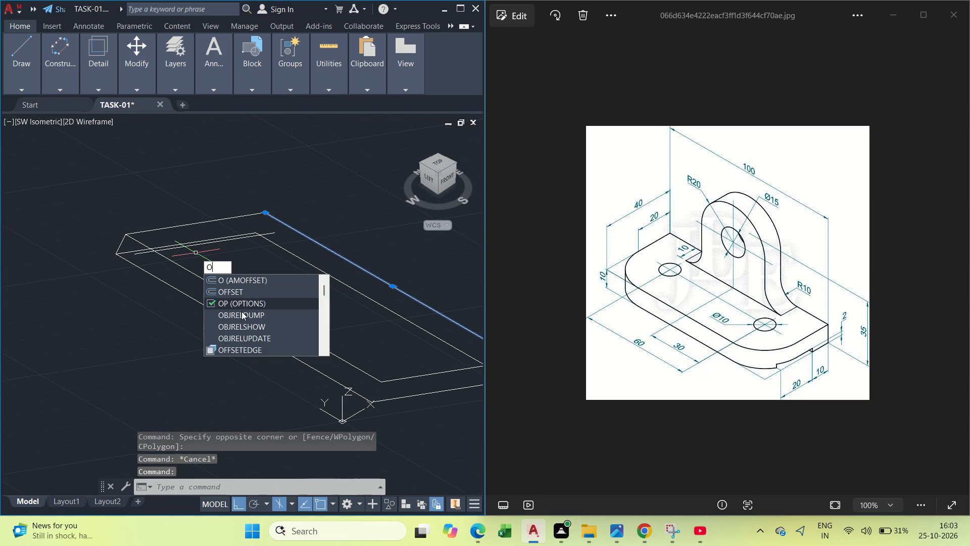
pyautogui.click(231, 295)
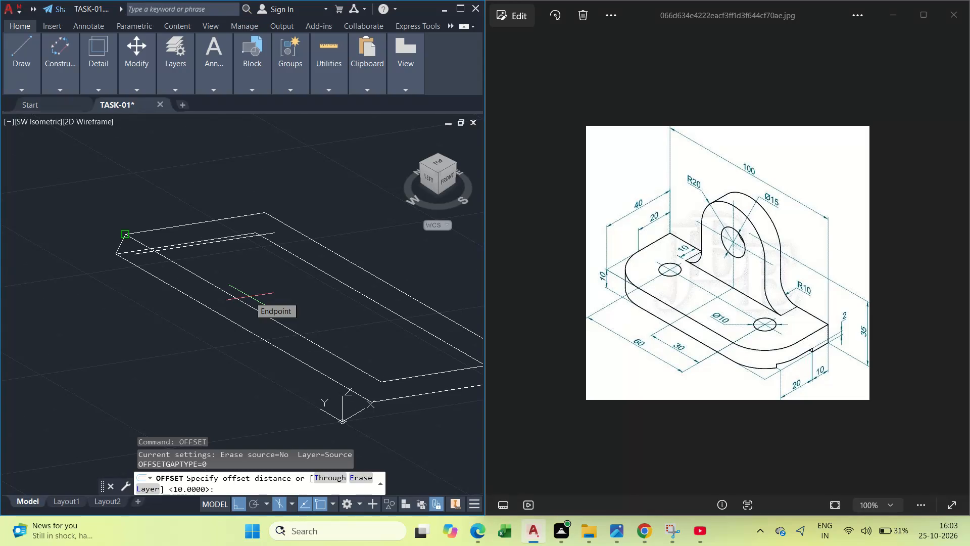
pyautogui.write('20')
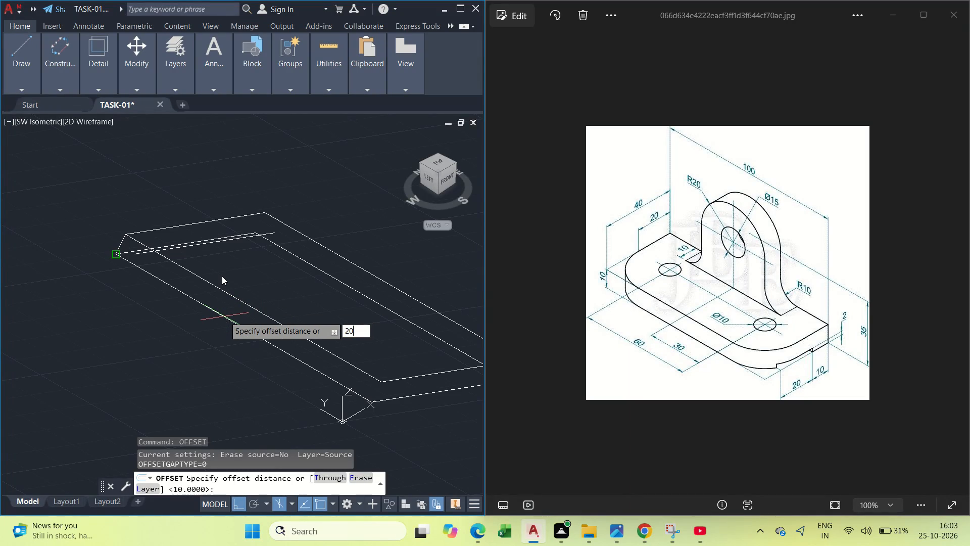
pyautogui.press('Return')
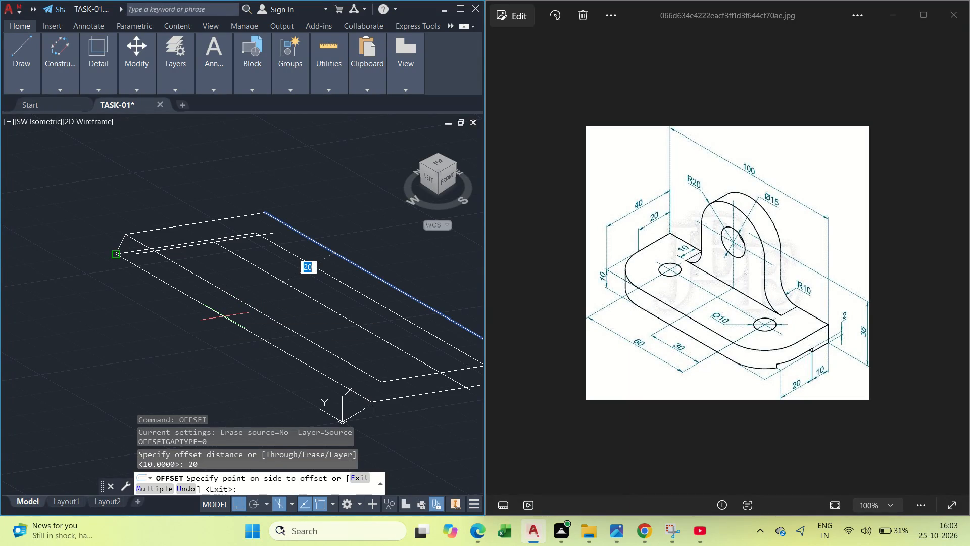
pyautogui.click(224, 316)
pyautogui.scroll(4, 187, 230)
pyautogui.press('Escape')
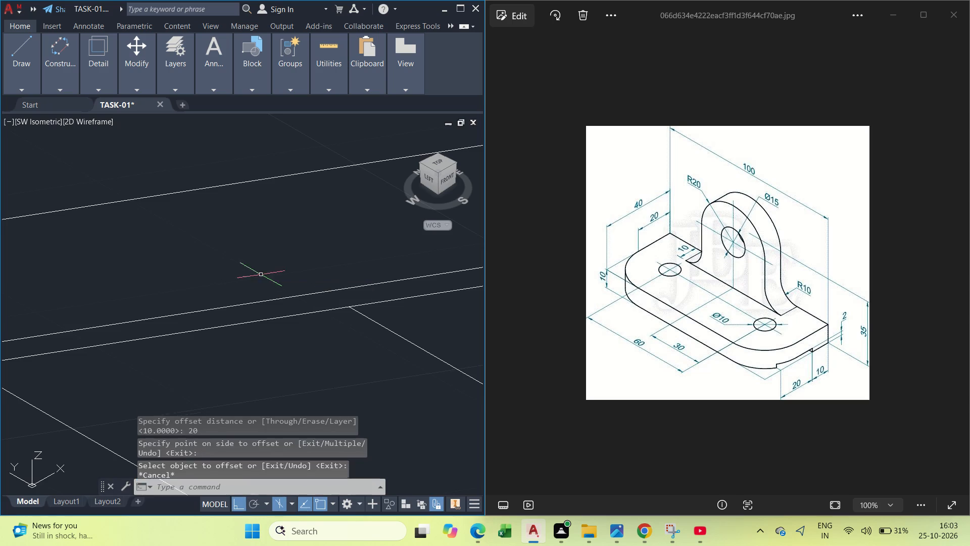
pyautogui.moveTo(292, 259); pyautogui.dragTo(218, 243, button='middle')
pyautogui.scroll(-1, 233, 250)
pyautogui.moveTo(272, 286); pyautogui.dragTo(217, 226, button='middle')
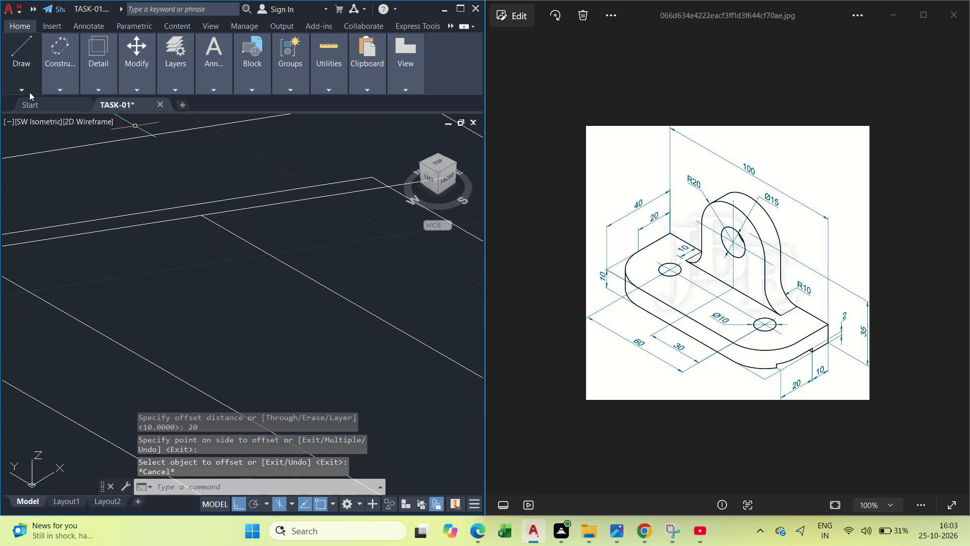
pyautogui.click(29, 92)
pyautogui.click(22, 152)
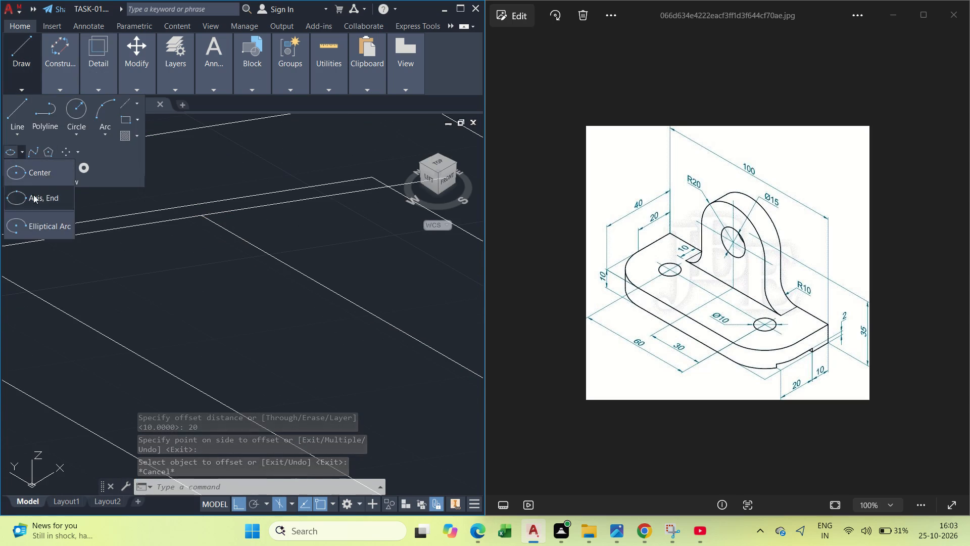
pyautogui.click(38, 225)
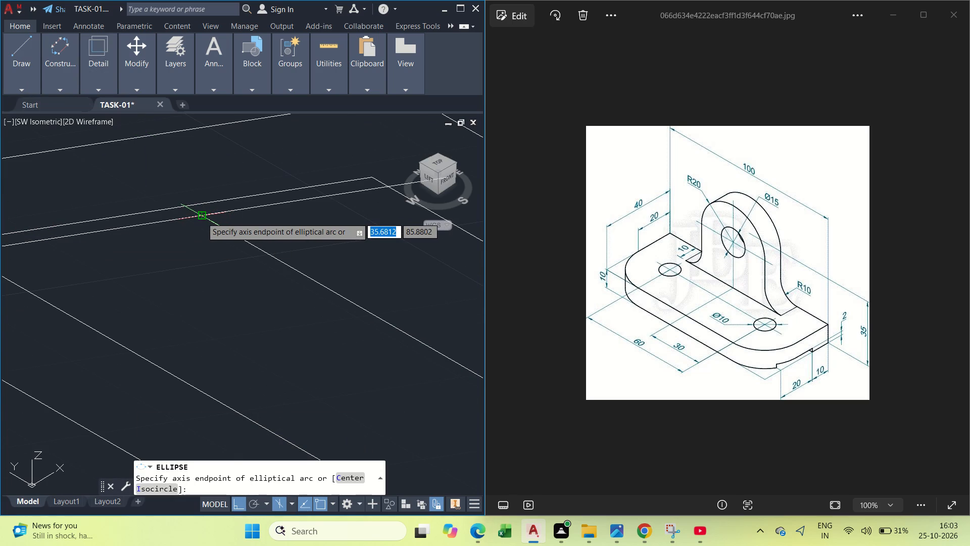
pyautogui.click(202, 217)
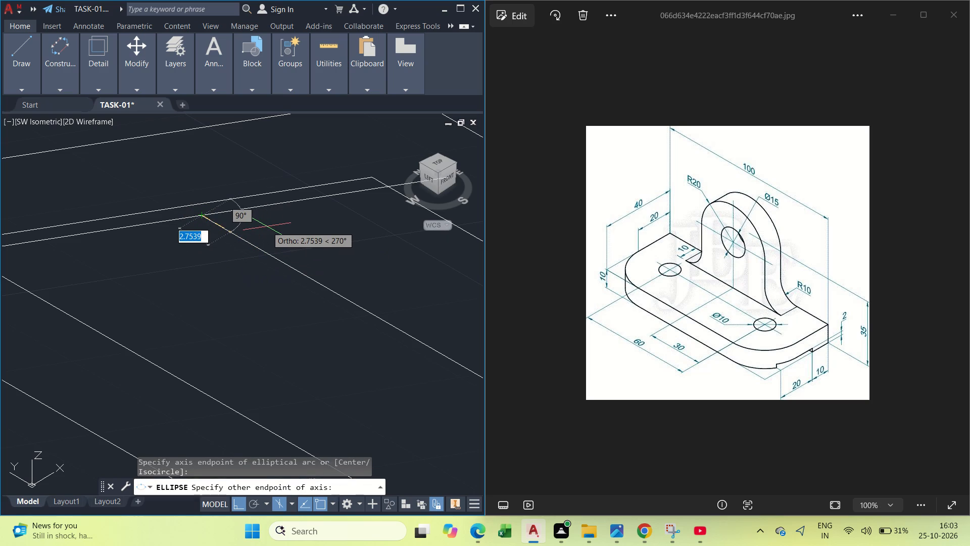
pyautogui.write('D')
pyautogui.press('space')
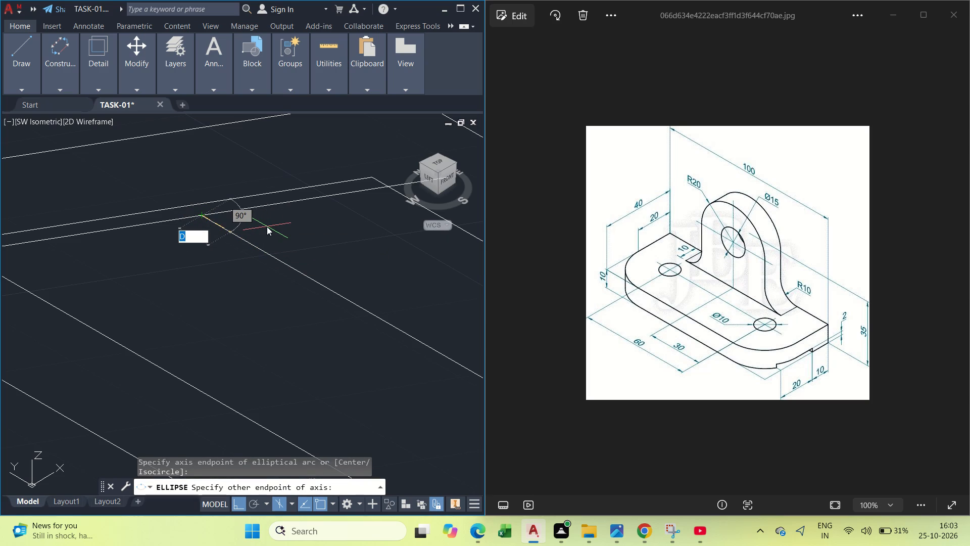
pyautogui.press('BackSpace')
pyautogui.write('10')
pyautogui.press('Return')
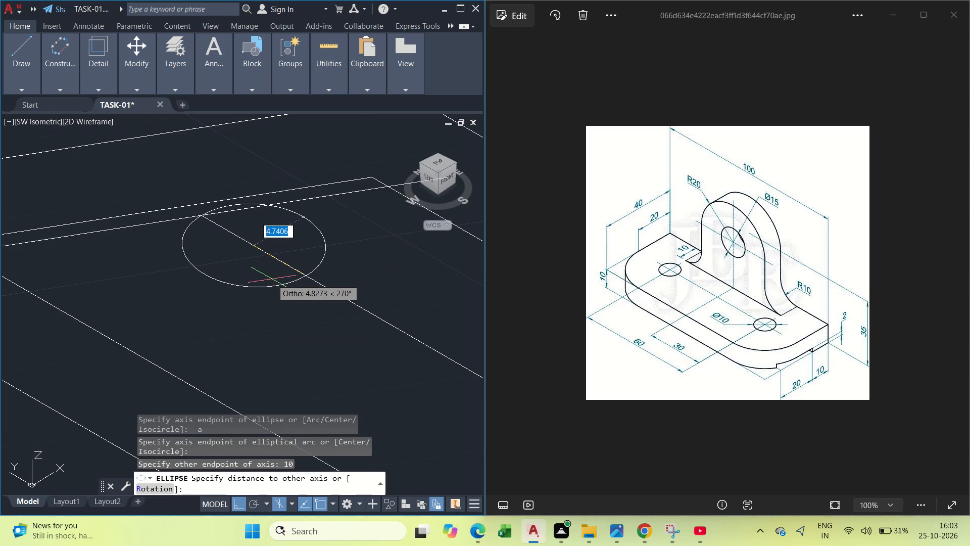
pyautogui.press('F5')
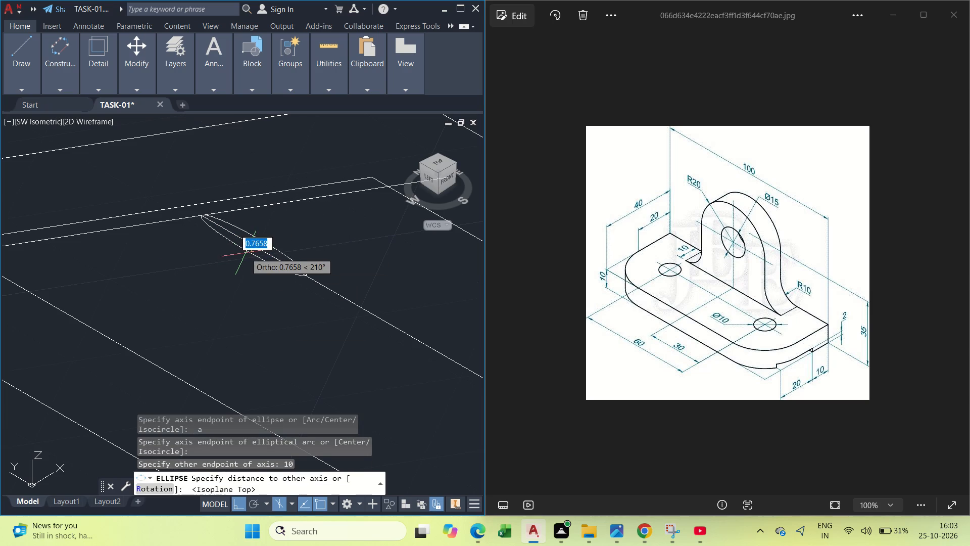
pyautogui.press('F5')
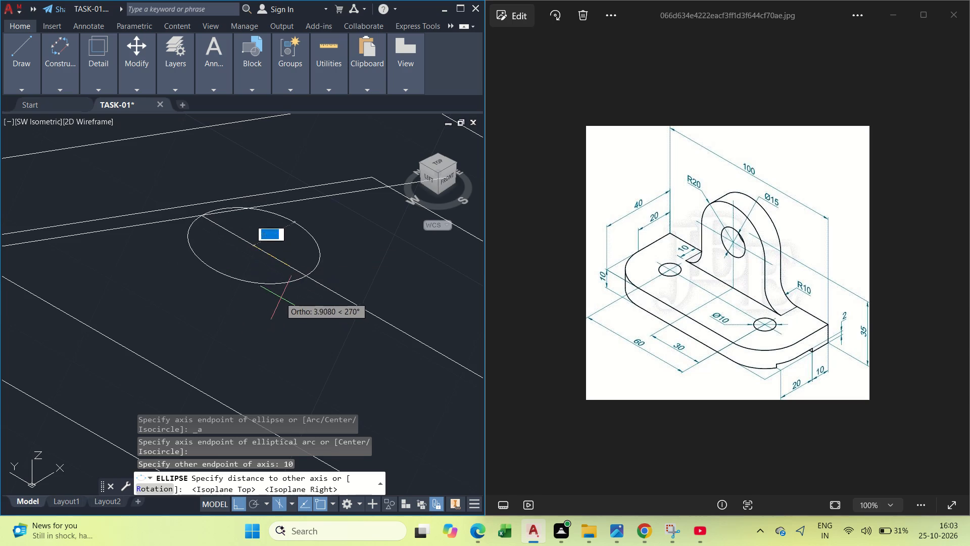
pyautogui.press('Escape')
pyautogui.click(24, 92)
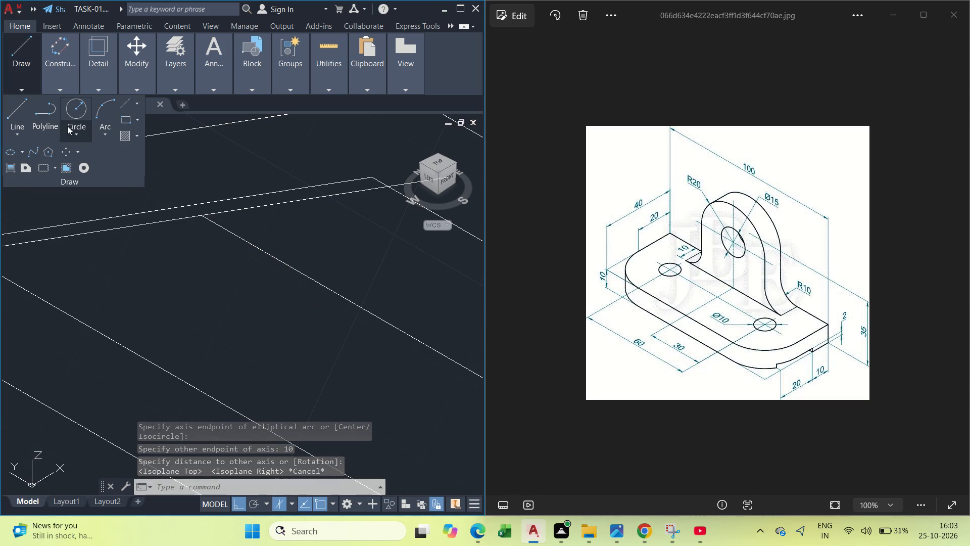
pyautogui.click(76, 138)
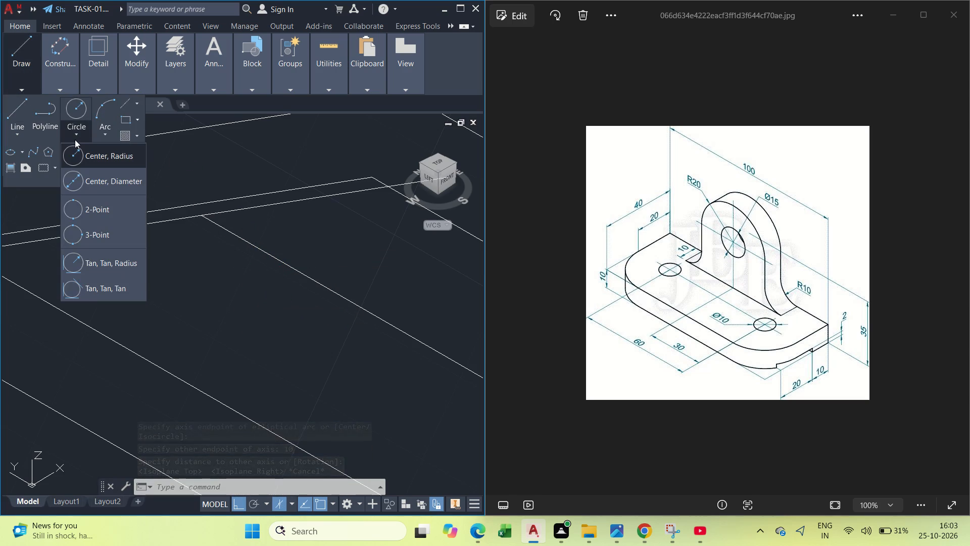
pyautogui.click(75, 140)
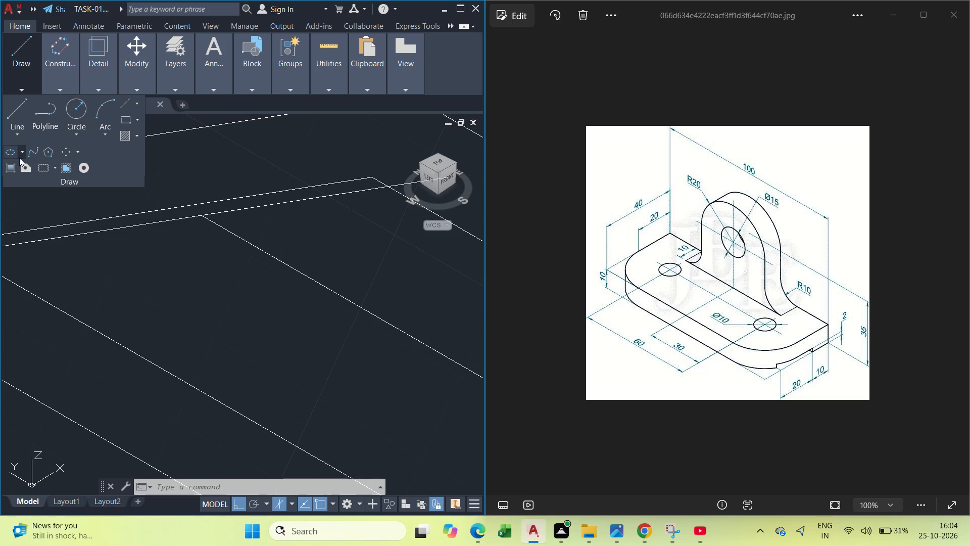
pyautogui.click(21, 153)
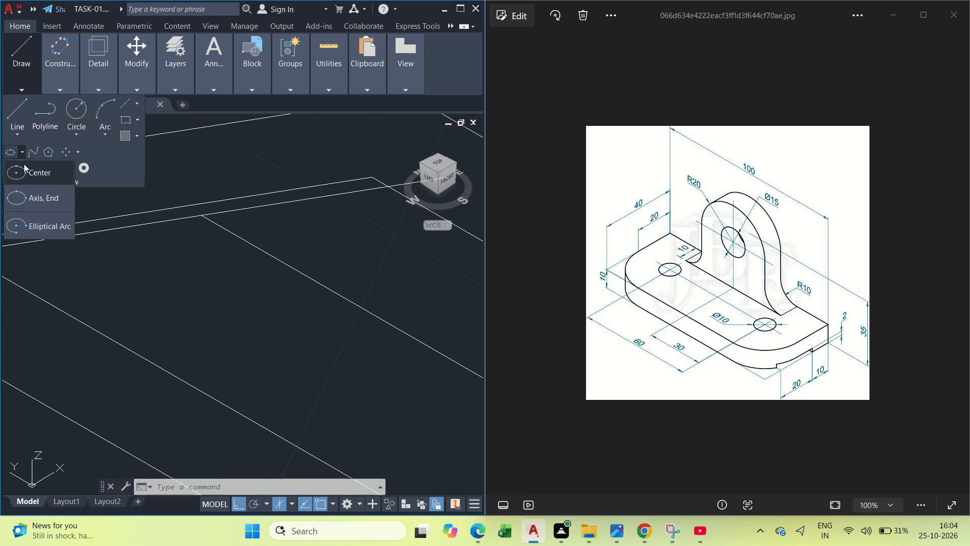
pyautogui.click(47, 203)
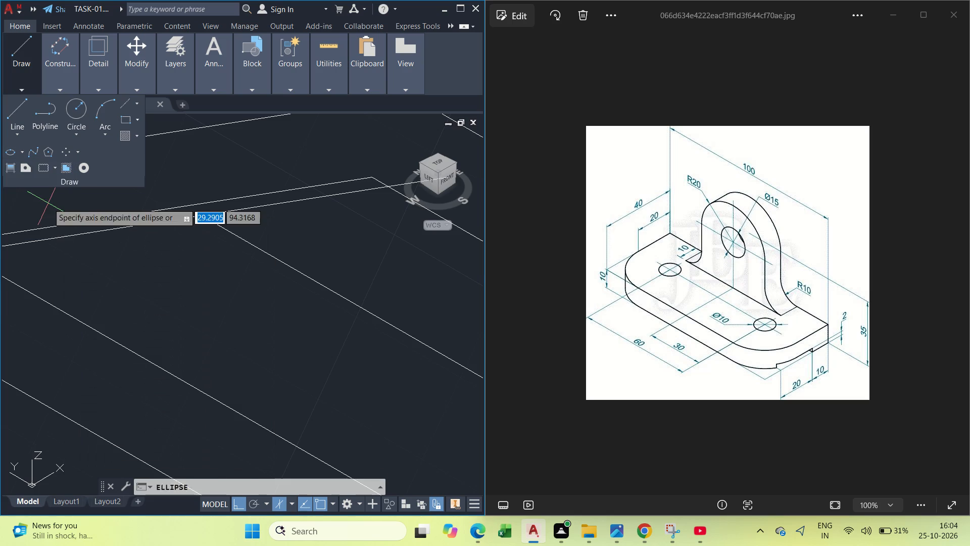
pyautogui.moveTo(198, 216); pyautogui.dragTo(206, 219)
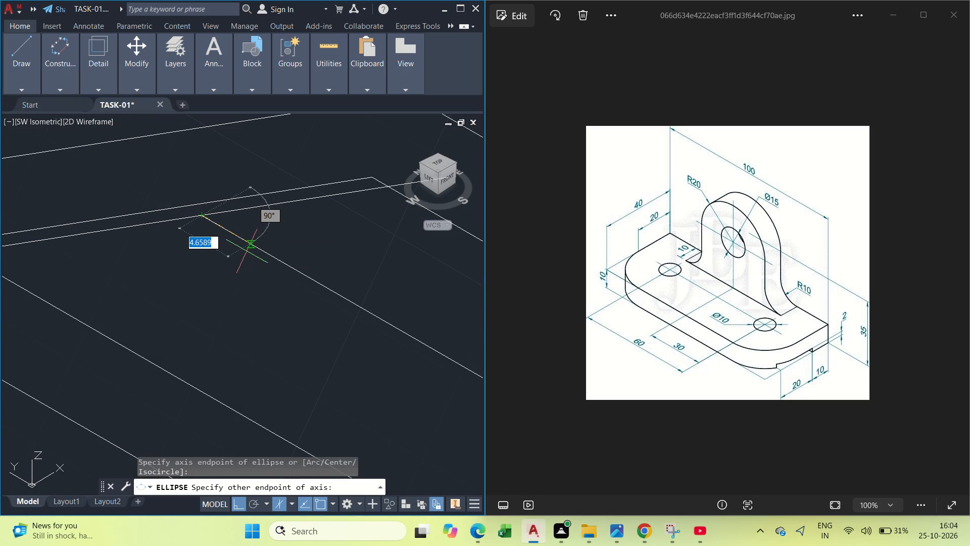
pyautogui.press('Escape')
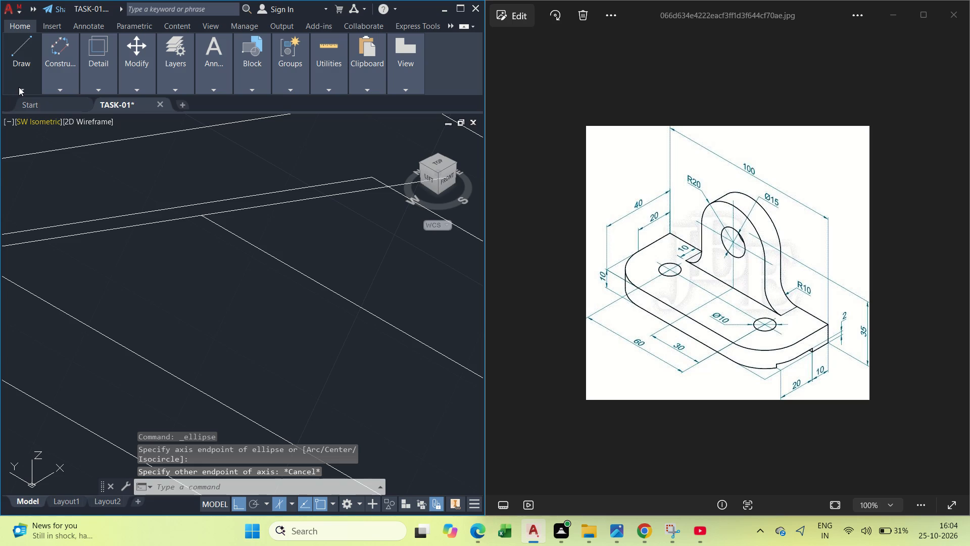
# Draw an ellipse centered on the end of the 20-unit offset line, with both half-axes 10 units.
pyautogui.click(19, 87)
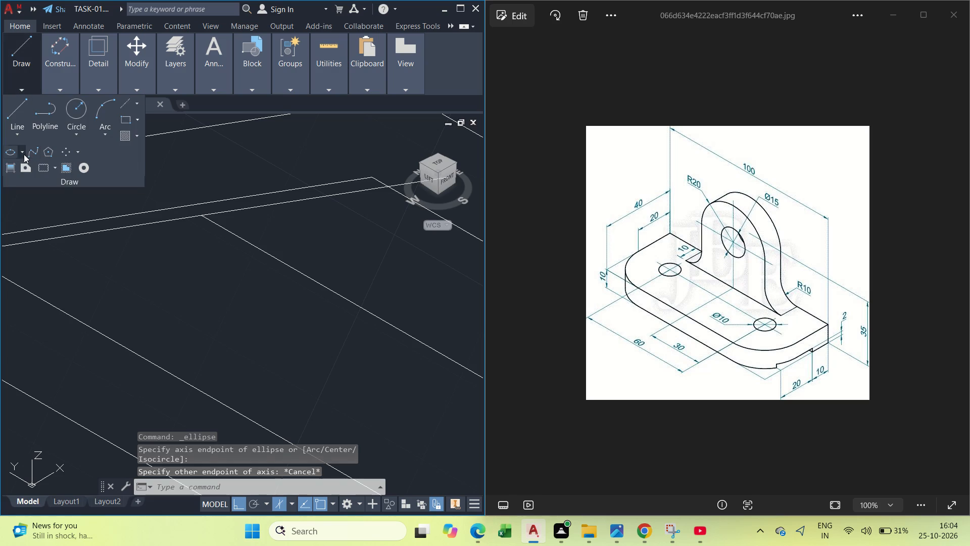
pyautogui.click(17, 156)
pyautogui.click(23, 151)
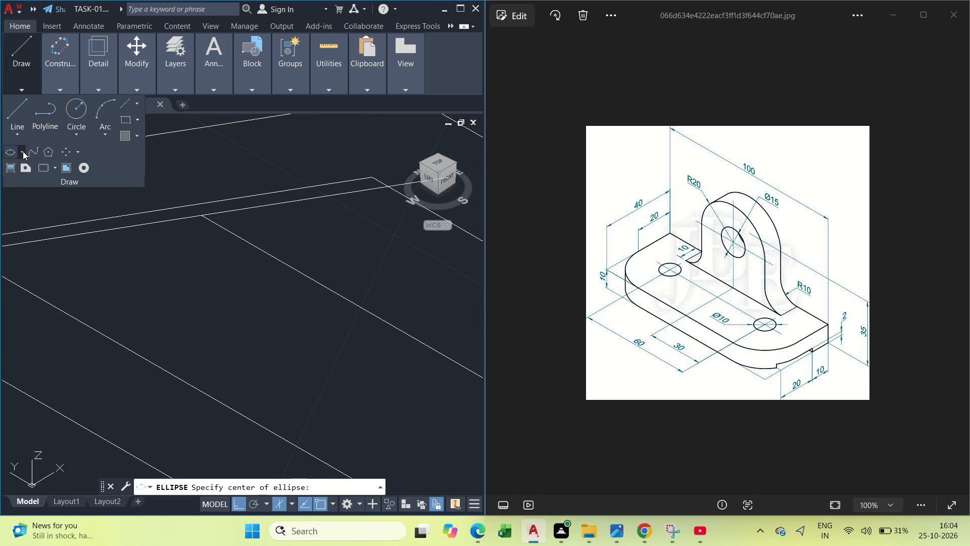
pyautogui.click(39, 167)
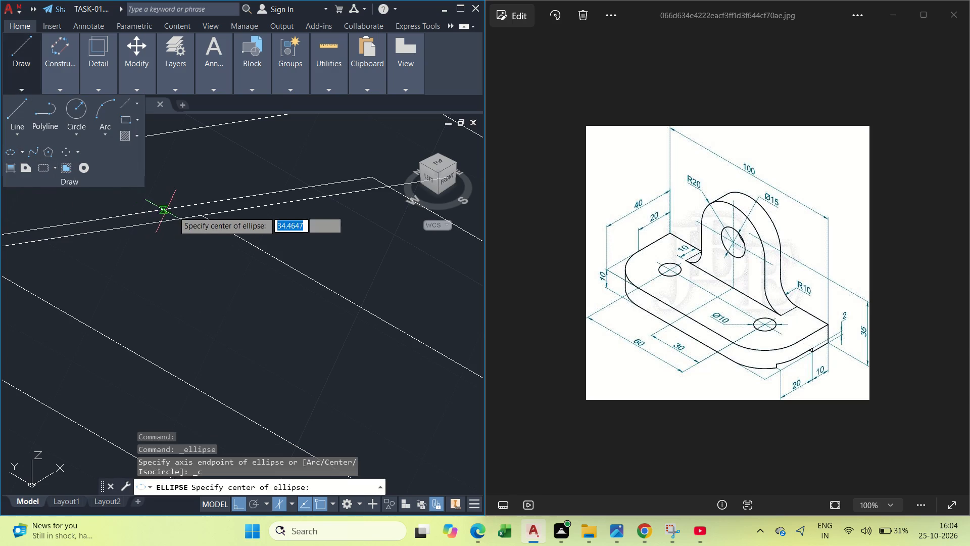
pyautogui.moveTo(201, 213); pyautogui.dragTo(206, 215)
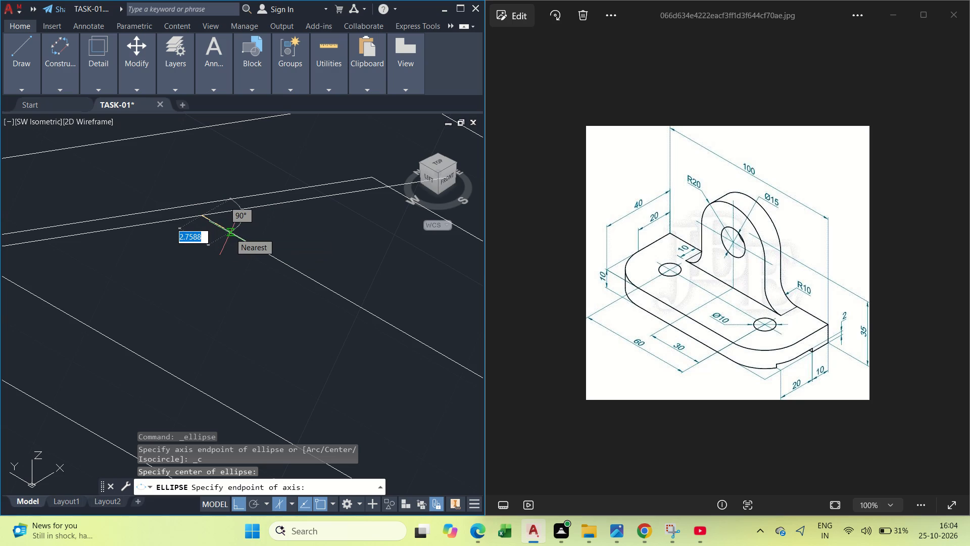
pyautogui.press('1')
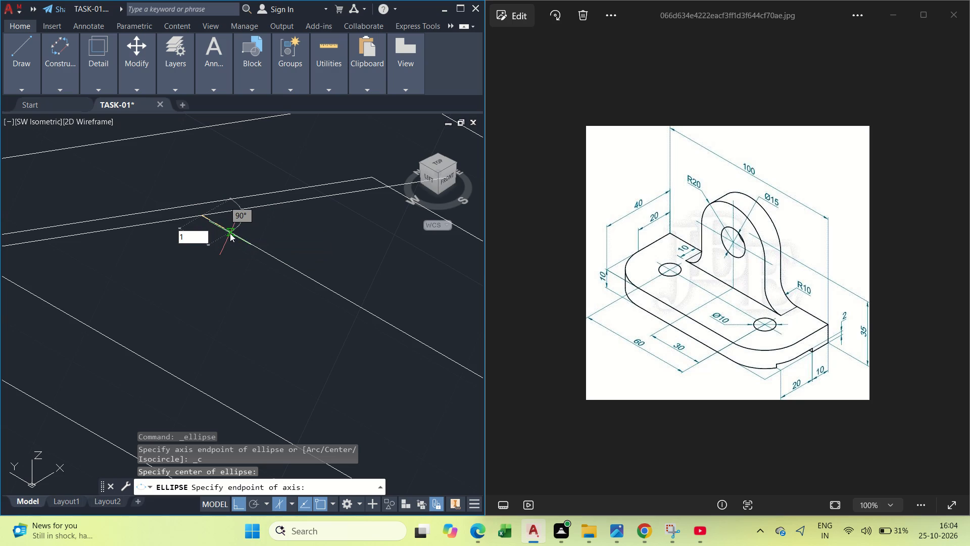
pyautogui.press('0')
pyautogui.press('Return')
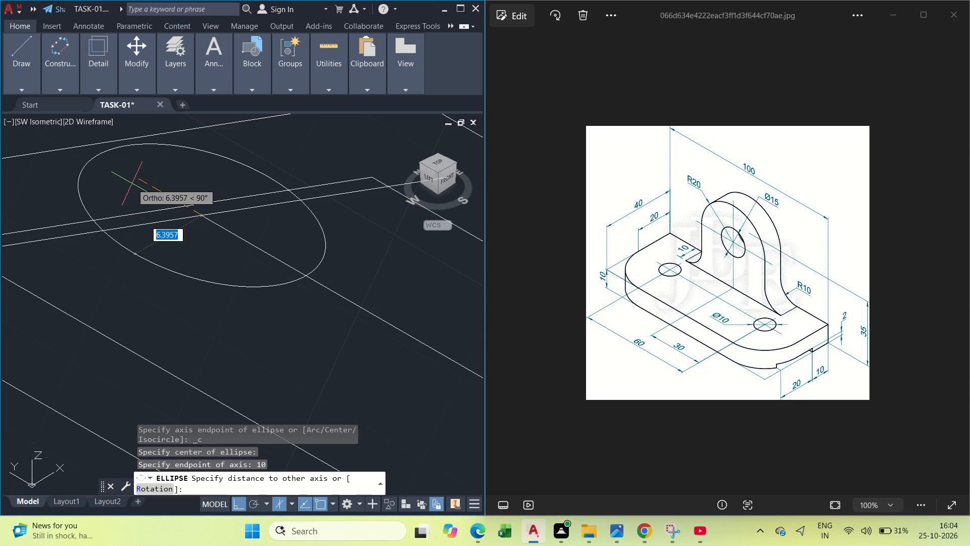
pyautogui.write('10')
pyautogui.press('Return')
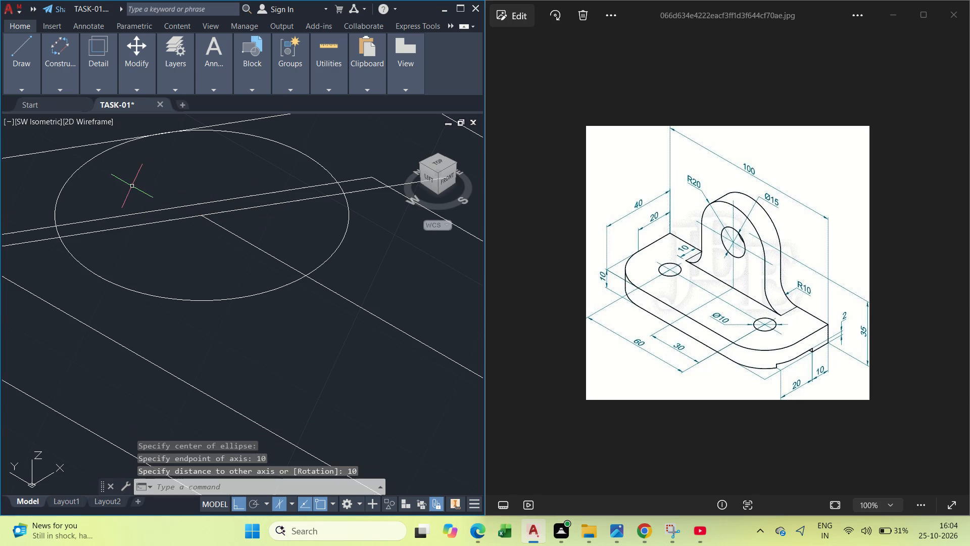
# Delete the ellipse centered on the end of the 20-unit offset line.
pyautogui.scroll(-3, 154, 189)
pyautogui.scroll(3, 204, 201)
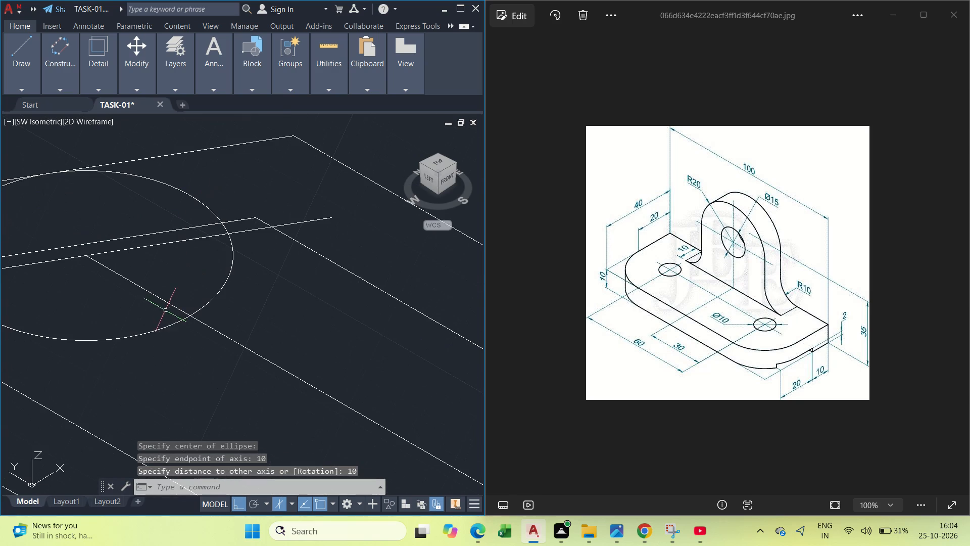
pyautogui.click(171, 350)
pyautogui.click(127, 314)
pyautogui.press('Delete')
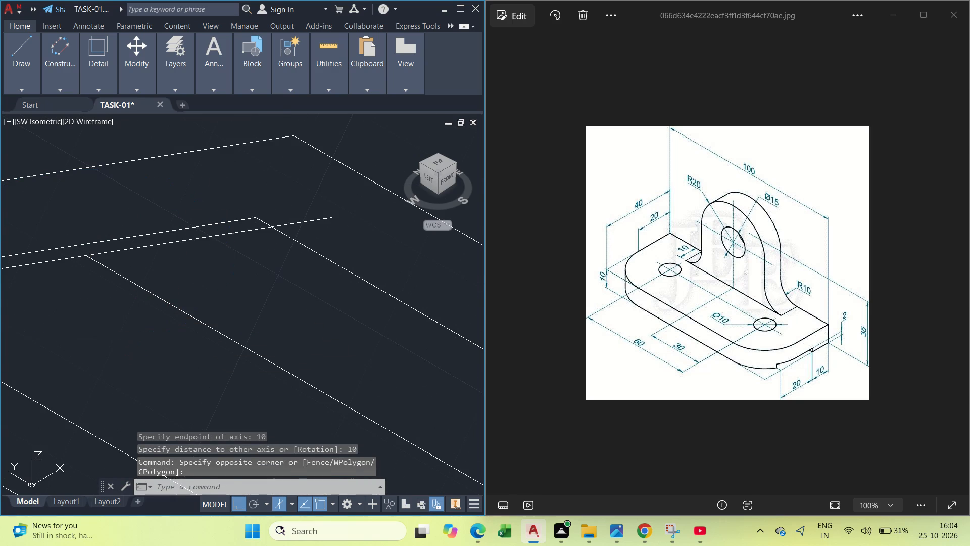
# Start an ellipse defined by its center point.
pyautogui.scroll(-1, 158, 267)
pyautogui.click(28, 89)
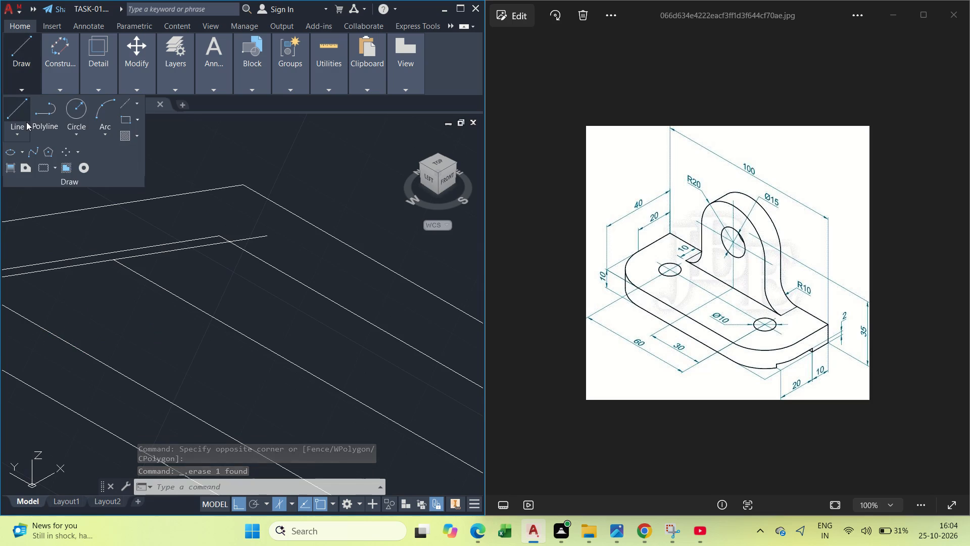
pyautogui.click(105, 133)
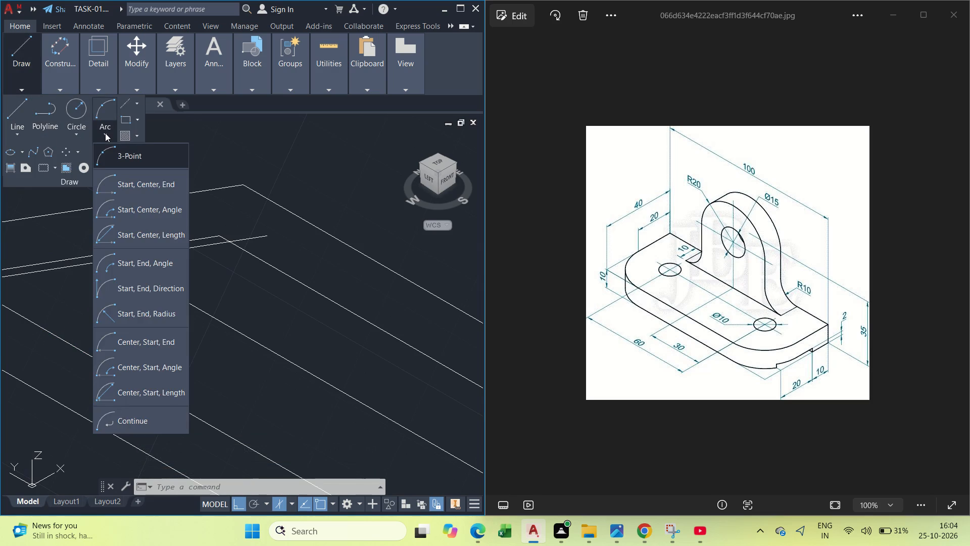
pyautogui.click(76, 139)
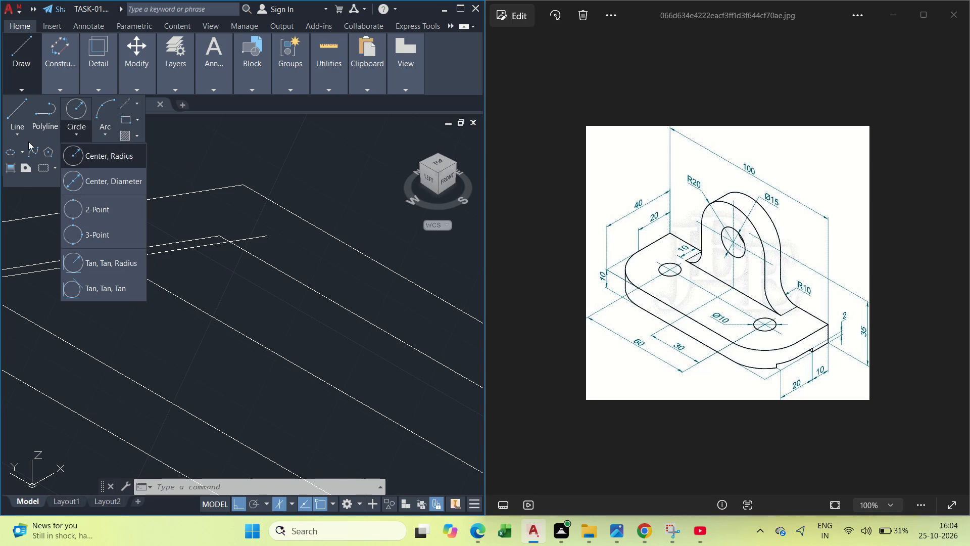
pyautogui.click(17, 152)
pyautogui.click(20, 152)
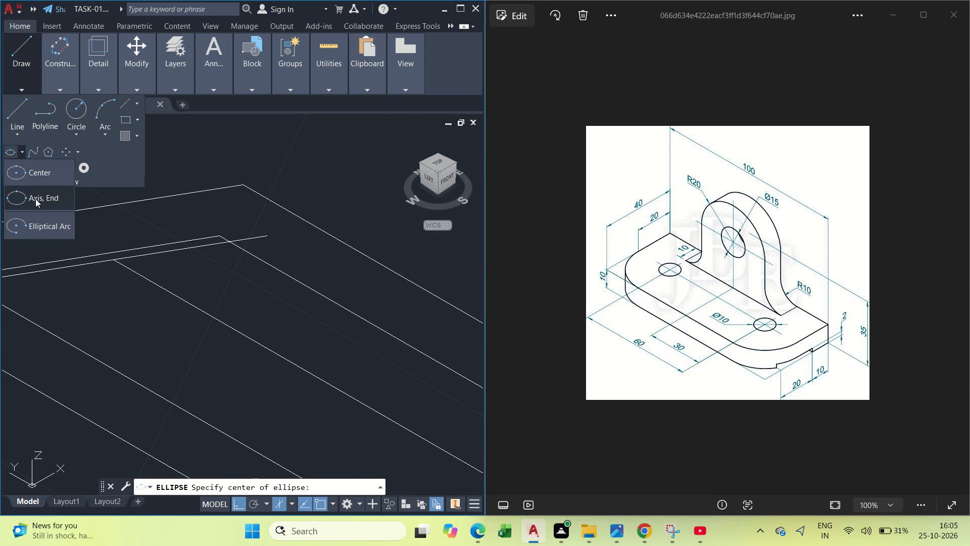
pyautogui.click(139, 167)
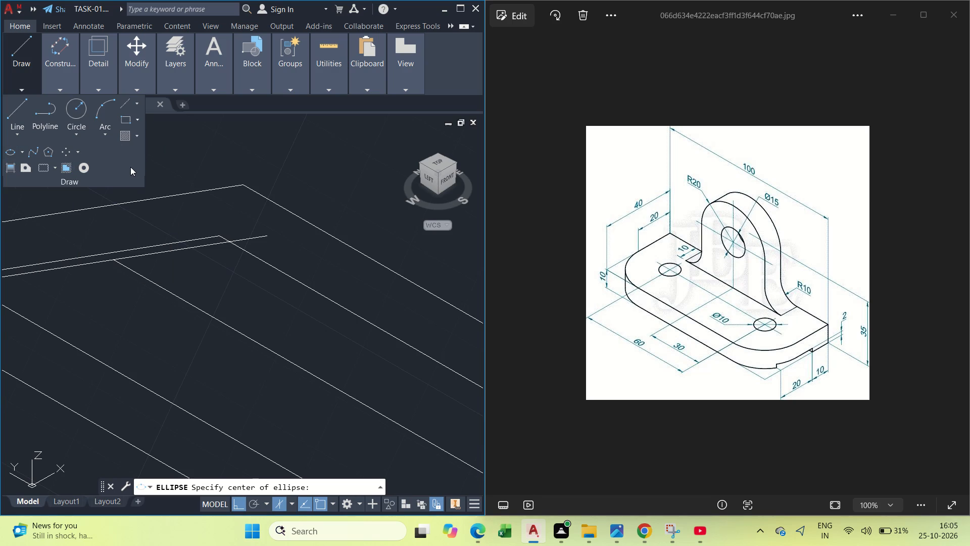
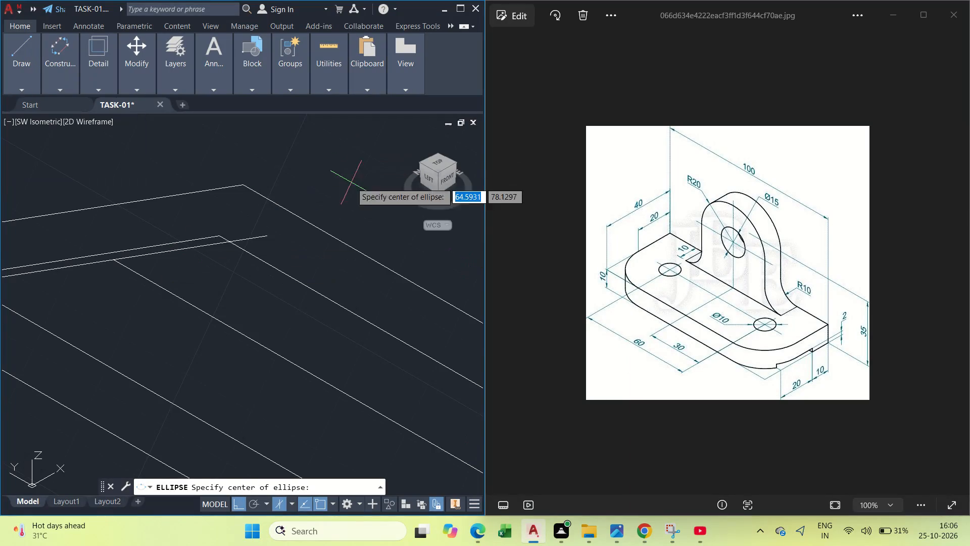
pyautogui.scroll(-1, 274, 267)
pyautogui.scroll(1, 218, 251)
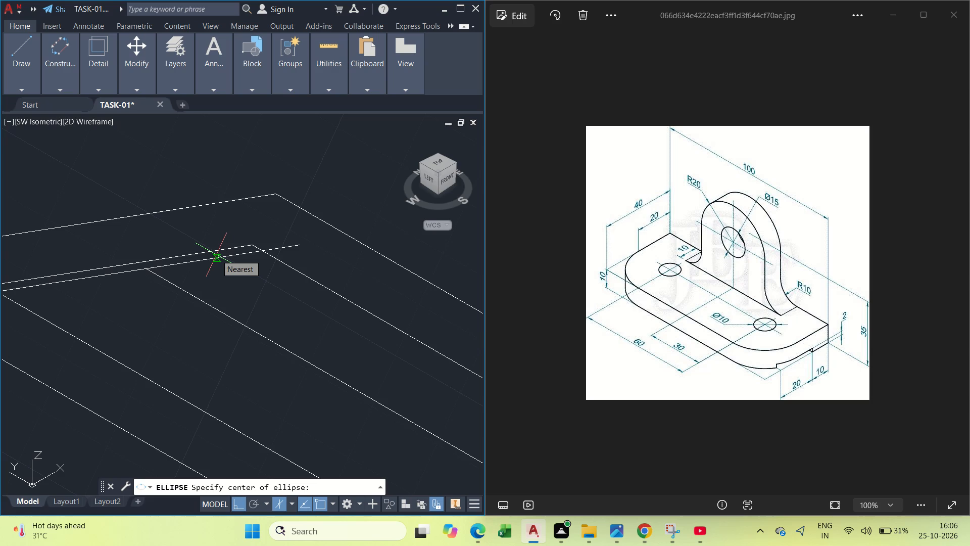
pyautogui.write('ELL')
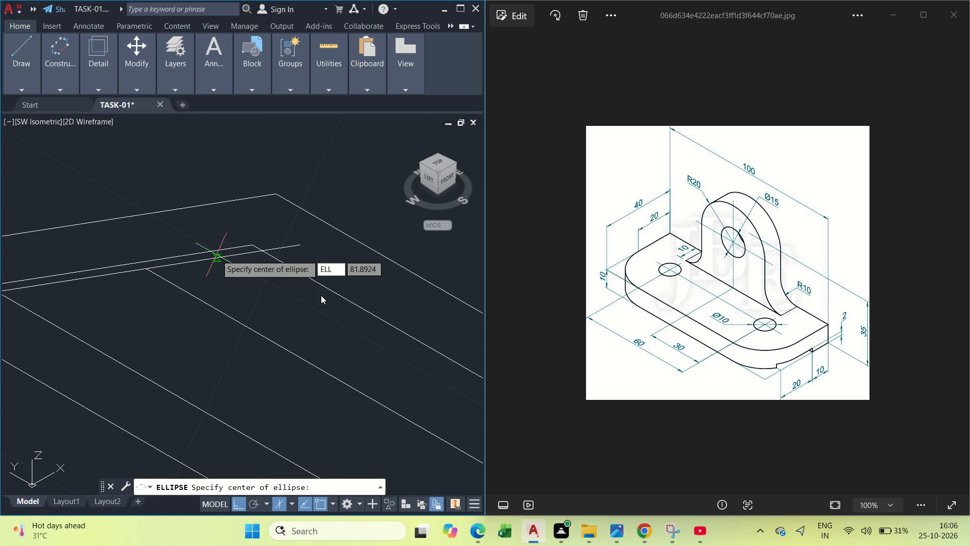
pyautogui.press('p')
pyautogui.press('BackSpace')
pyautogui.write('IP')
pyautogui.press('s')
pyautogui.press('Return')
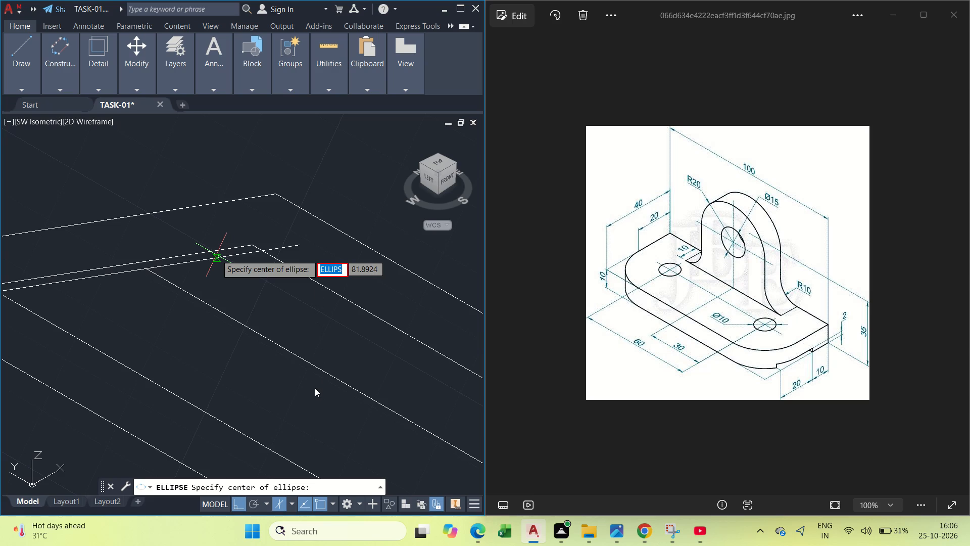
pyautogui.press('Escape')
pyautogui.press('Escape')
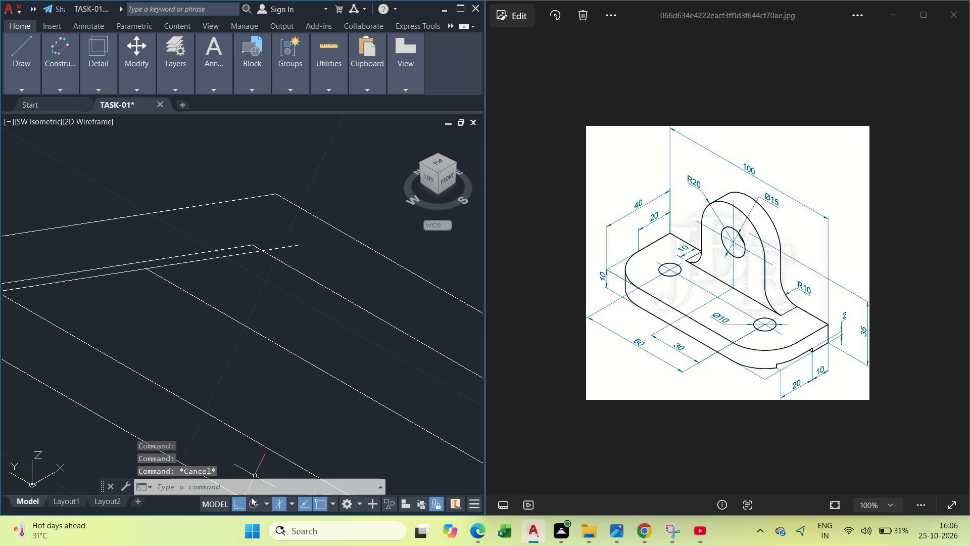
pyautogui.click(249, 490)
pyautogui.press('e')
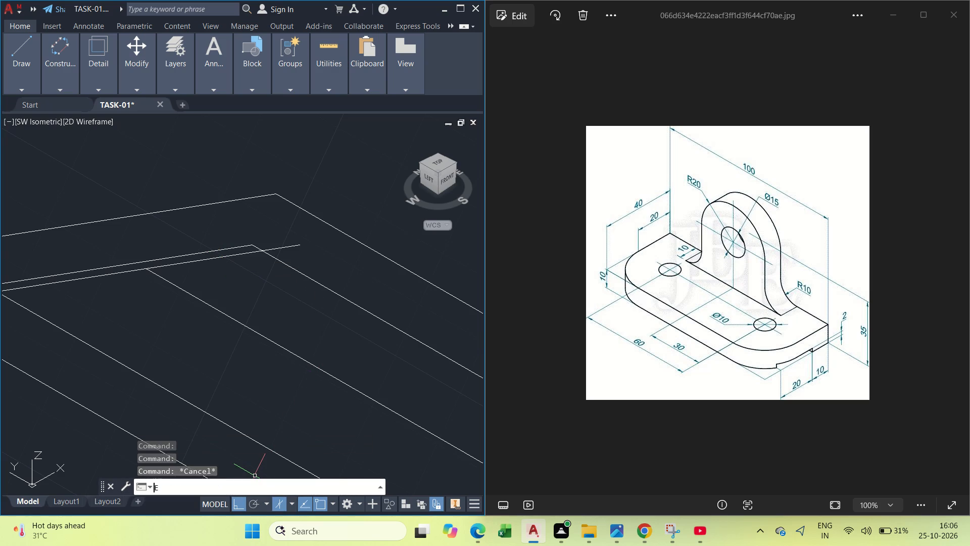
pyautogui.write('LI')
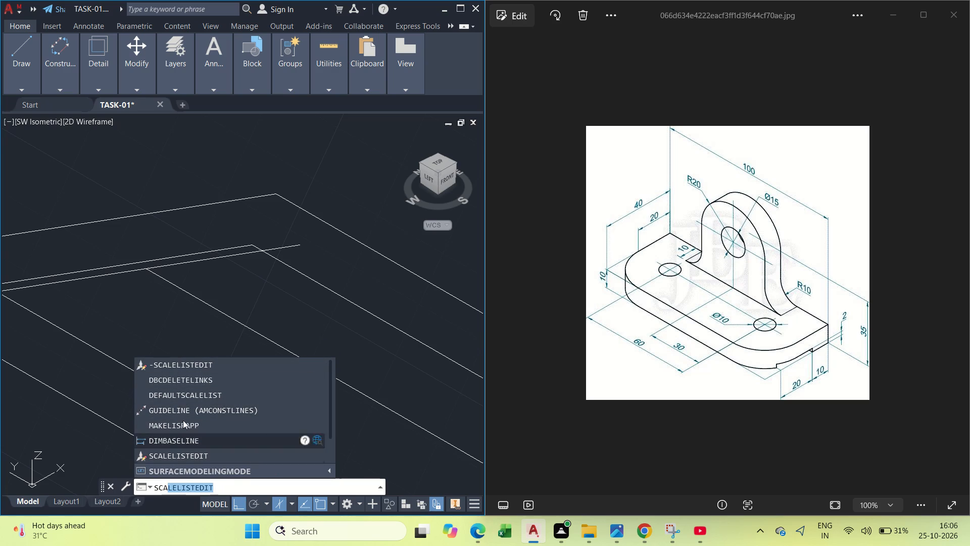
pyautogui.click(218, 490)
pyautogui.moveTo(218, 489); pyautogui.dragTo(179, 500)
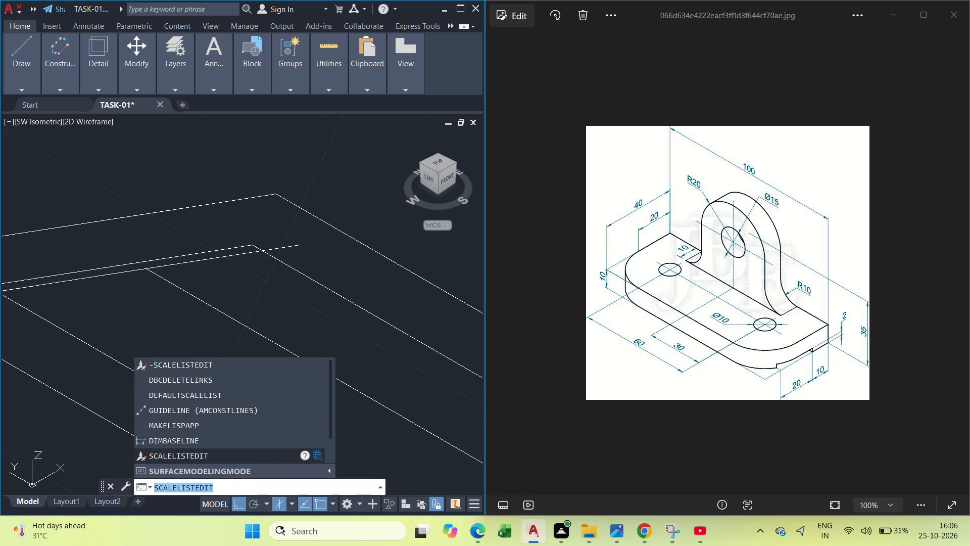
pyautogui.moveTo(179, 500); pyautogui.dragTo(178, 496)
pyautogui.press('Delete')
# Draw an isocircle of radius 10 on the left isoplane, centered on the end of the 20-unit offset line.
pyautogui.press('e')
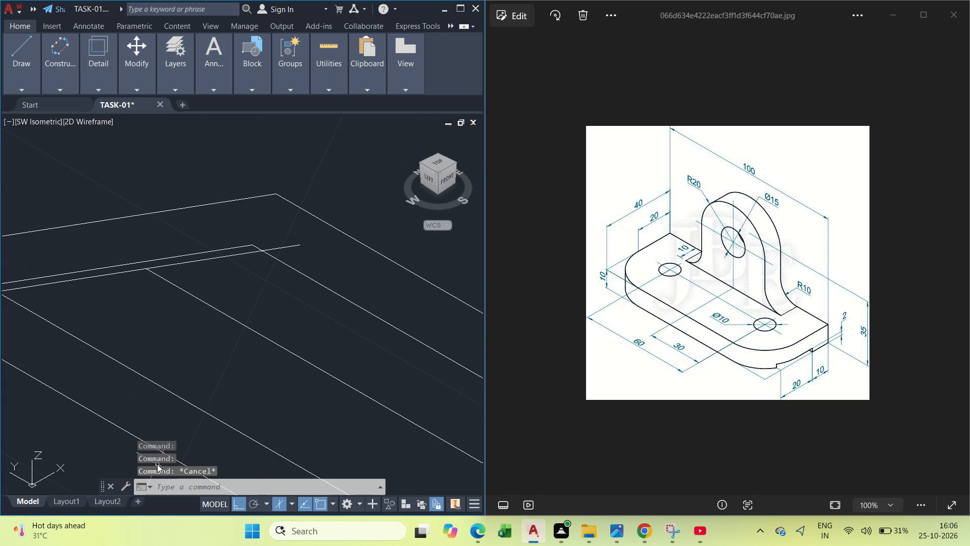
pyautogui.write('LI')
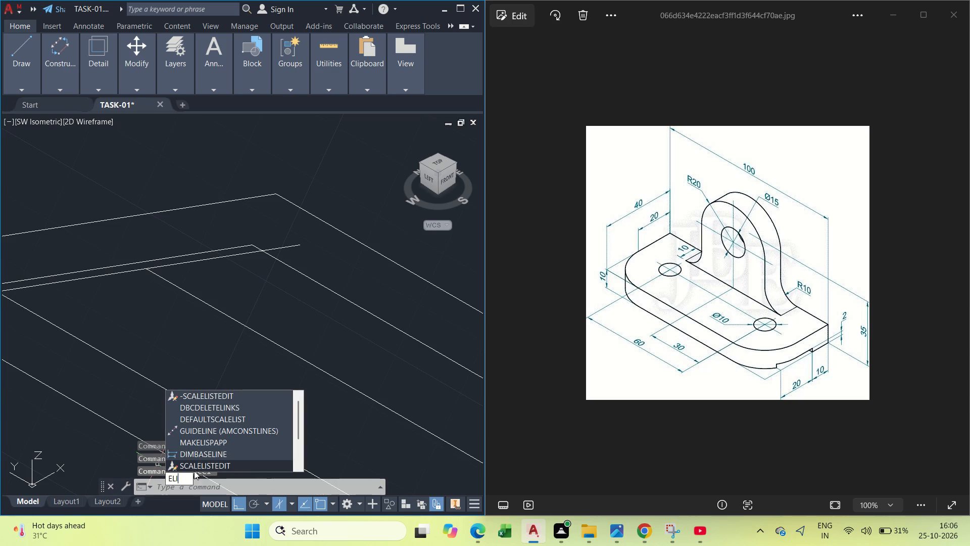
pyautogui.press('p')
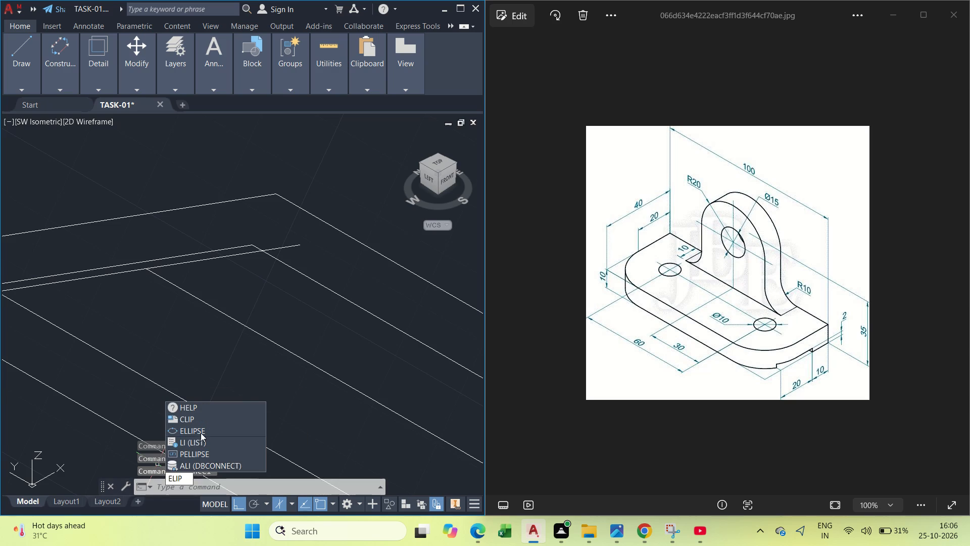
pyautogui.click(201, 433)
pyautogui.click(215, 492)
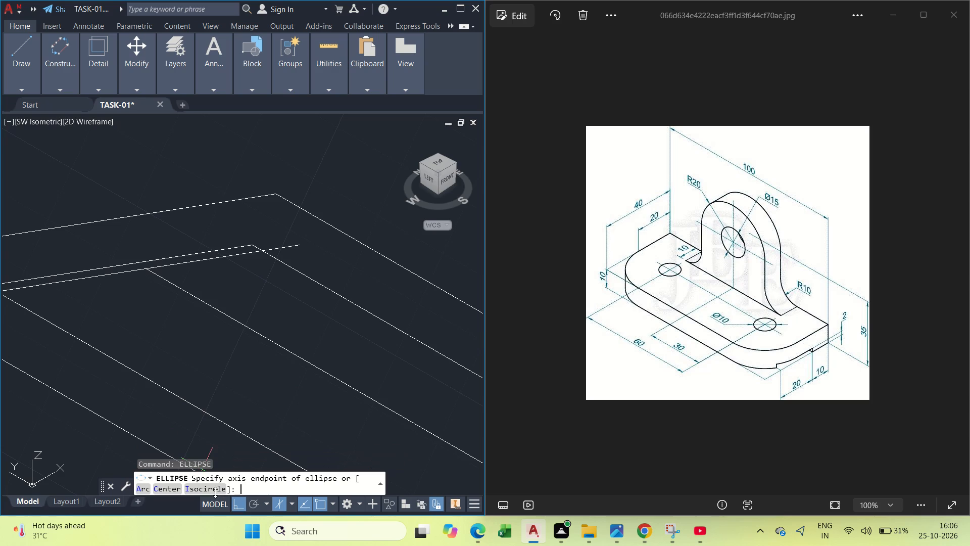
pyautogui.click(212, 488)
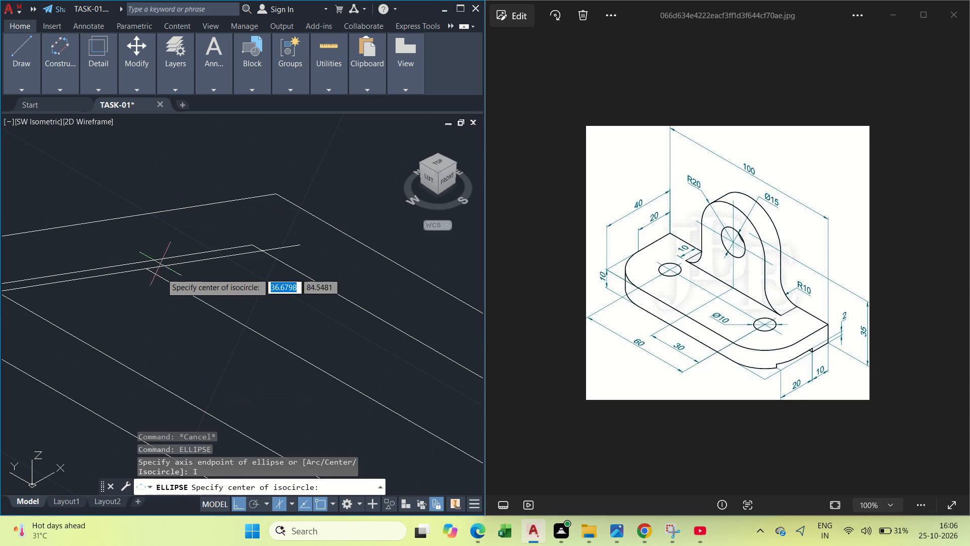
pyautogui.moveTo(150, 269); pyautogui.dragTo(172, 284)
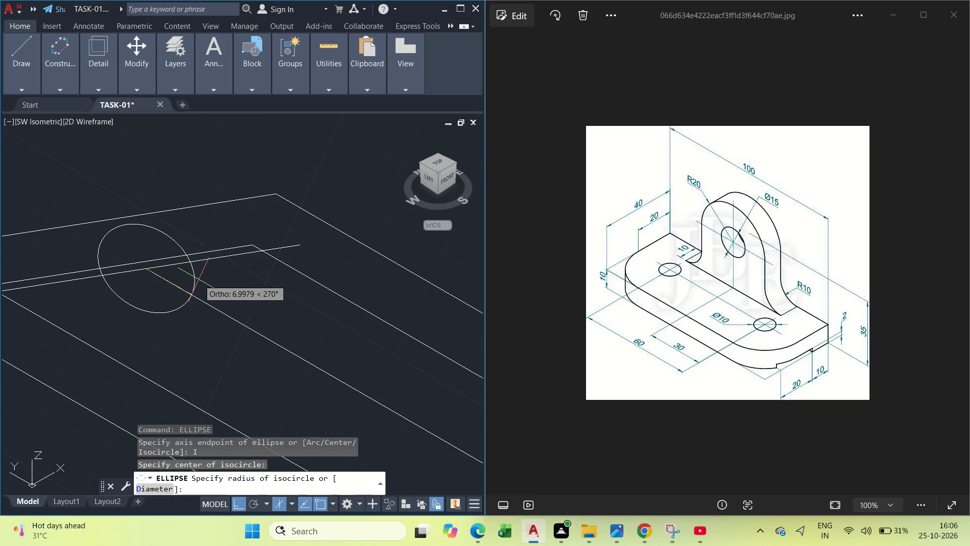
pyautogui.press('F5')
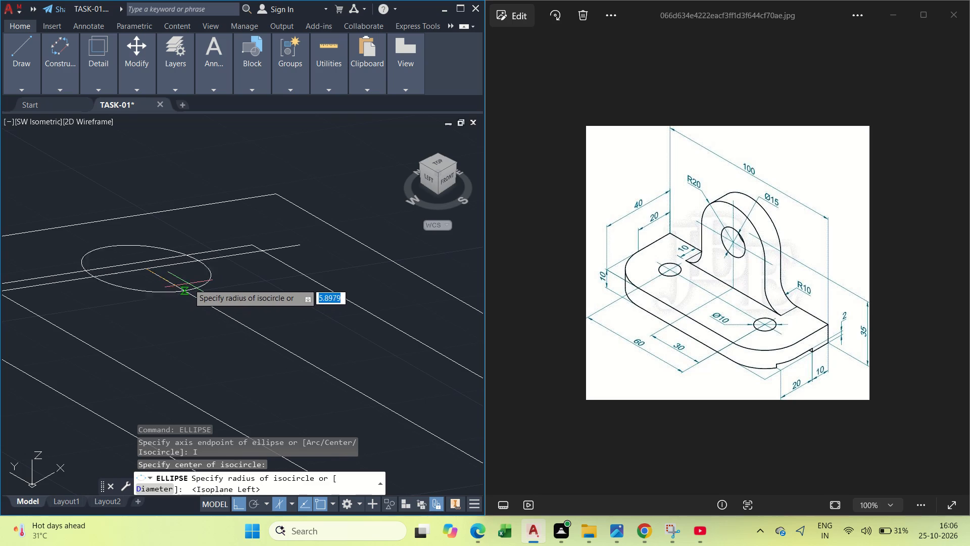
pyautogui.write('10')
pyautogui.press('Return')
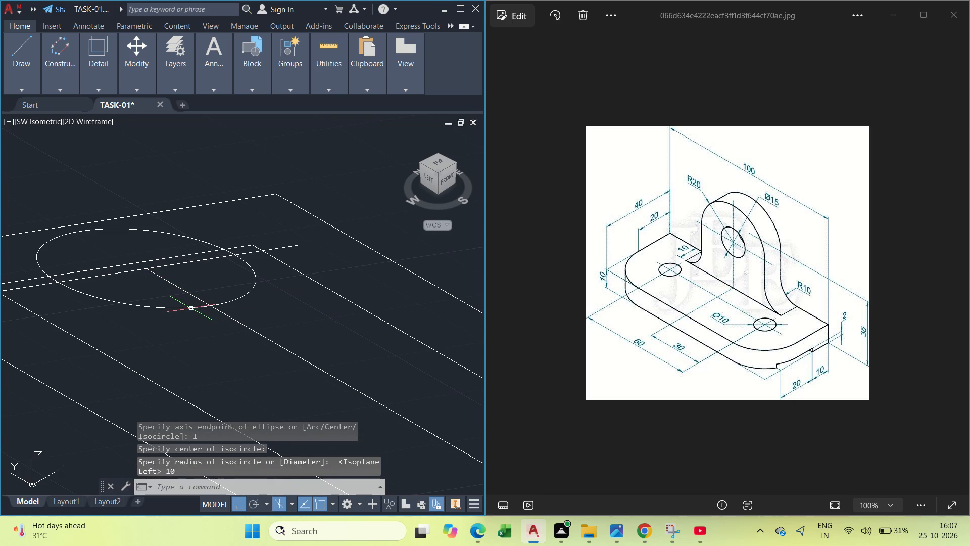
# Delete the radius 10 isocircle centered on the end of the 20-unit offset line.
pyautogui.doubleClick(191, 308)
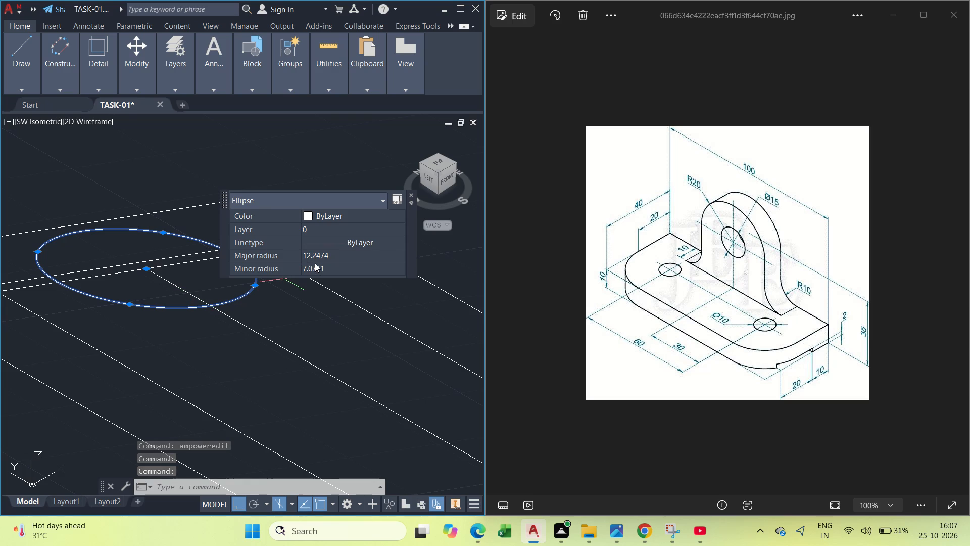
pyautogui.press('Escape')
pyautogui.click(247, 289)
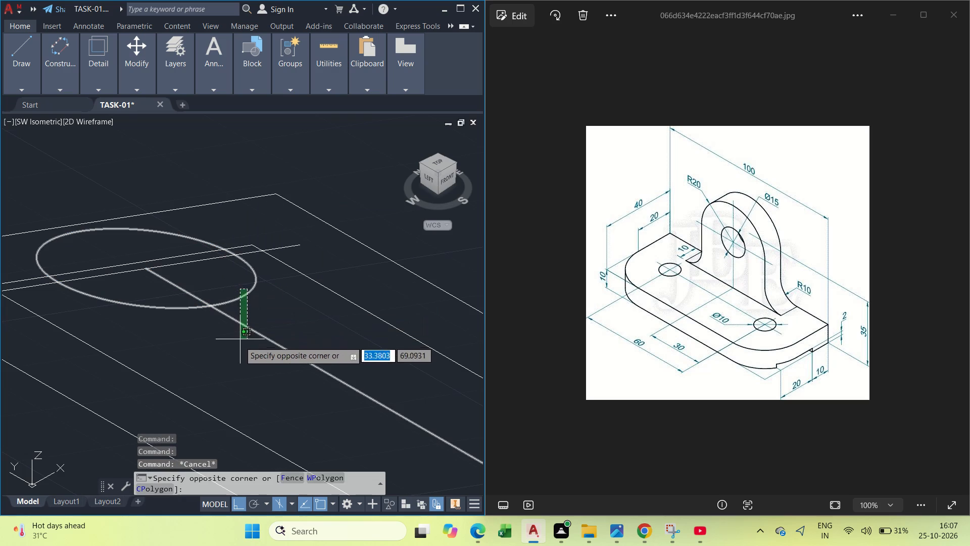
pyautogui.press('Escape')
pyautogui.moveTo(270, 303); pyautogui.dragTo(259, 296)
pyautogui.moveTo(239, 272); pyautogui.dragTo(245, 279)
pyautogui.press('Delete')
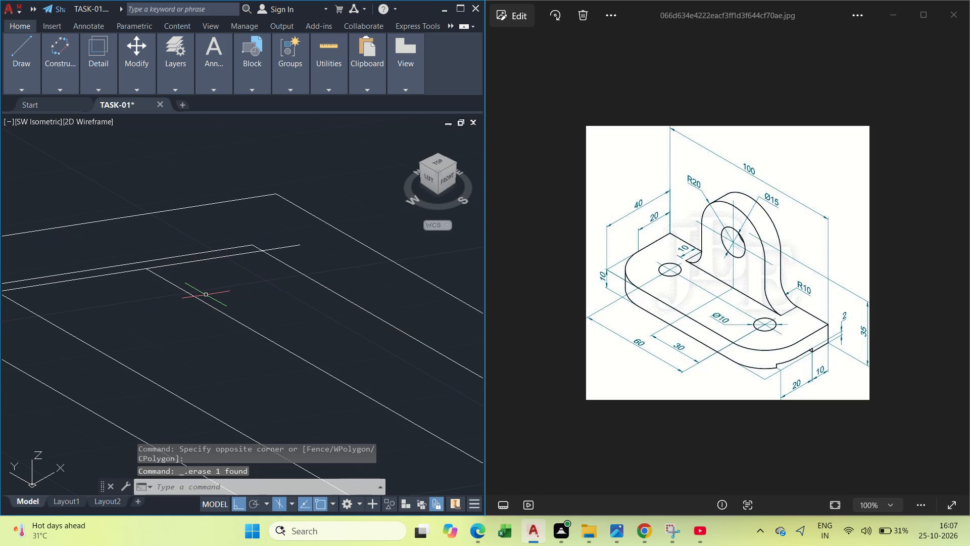
# Draw an isocircle of radius 5 centered on the end of the 20-unit offset line.
pyautogui.press('e')
pyautogui.write('LLI')
pyautogui.click(258, 328)
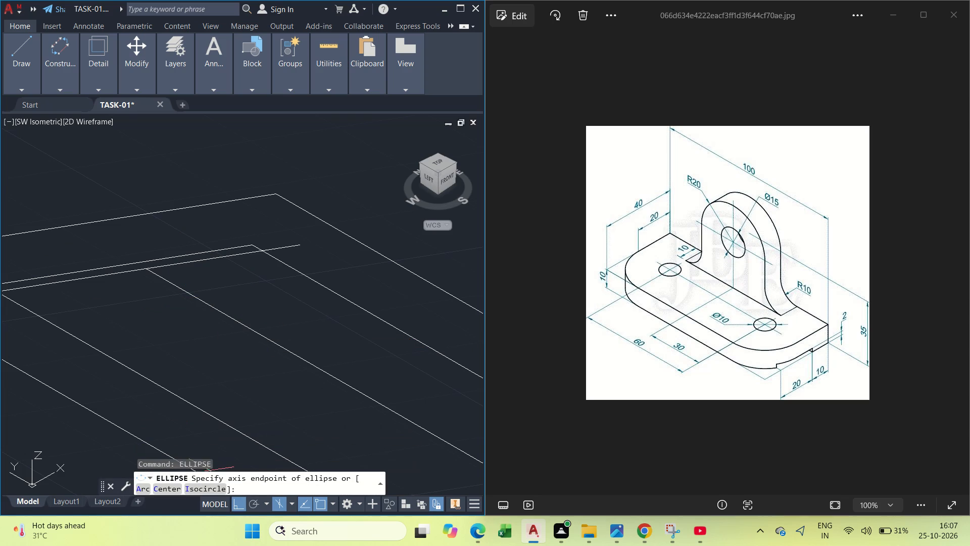
pyautogui.click(213, 489)
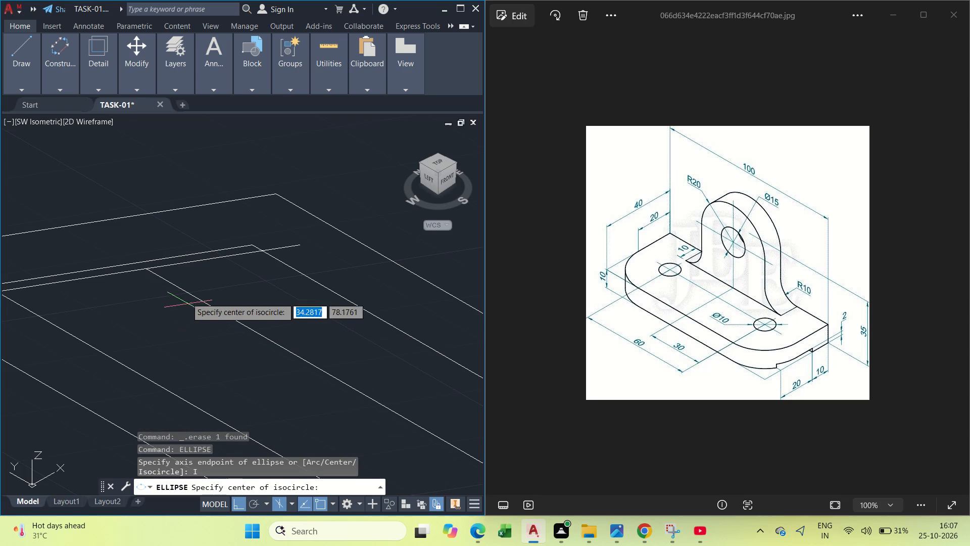
pyautogui.click(146, 271)
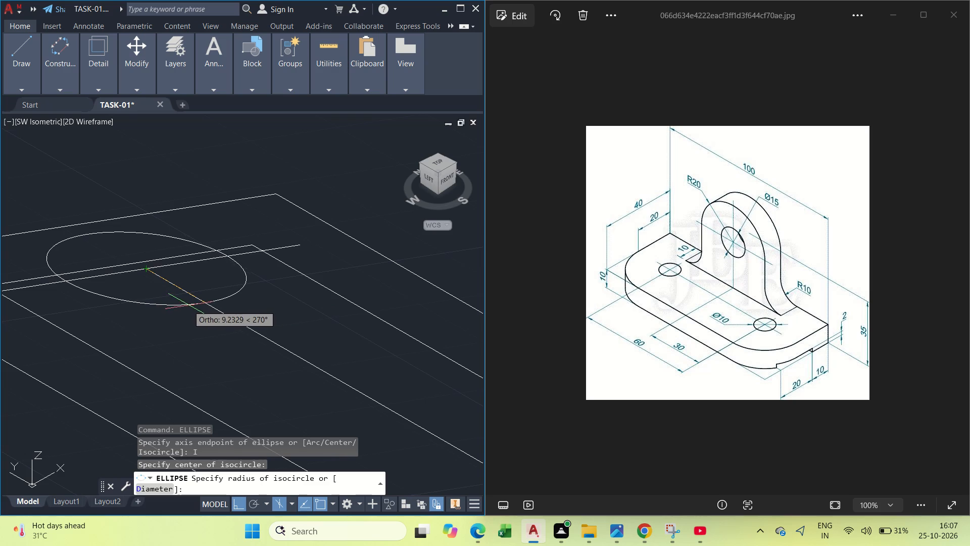
pyautogui.press('5')
pyautogui.press('Return')
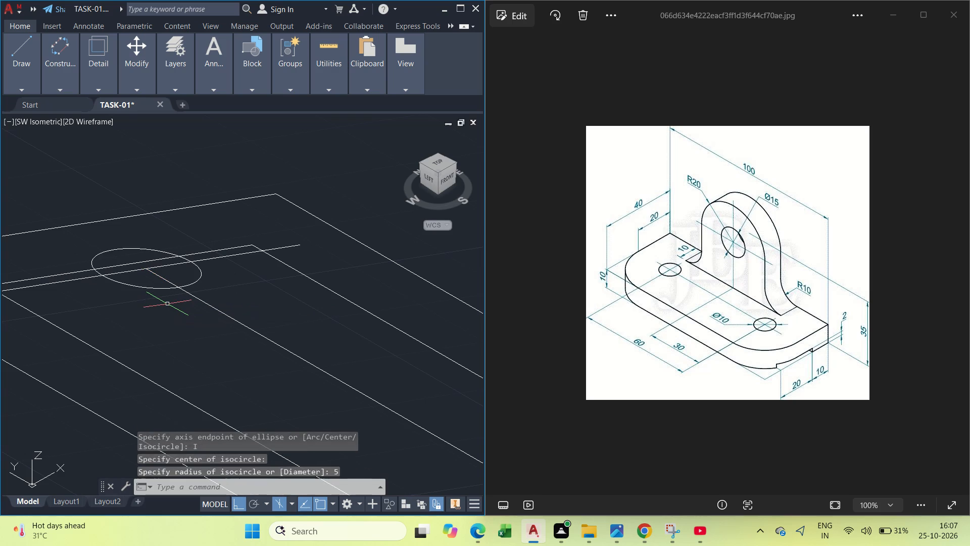
# Trim both near-parallel cross lines between the isocircle and the long edge toward the 10-unit connecting line, plus the center line's stub beyond that edge.
pyautogui.scroll(2, 138, 255)
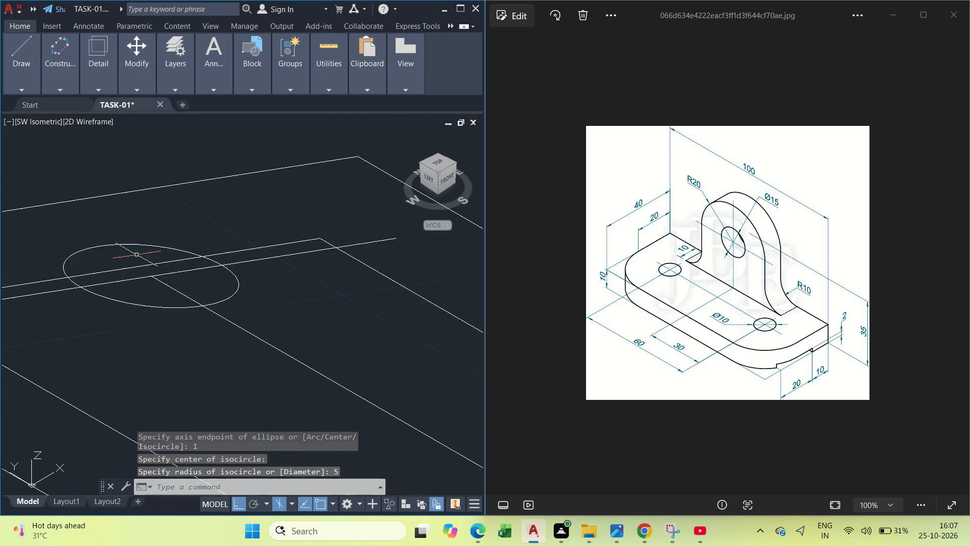
pyautogui.scroll(1, 134, 253)
pyautogui.scroll(-4, 134, 254)
pyautogui.press('Escape')
pyautogui.moveTo(134, 260); pyautogui.dragTo(165, 254, button='middle')
pyautogui.scroll(-1, 121, 273)
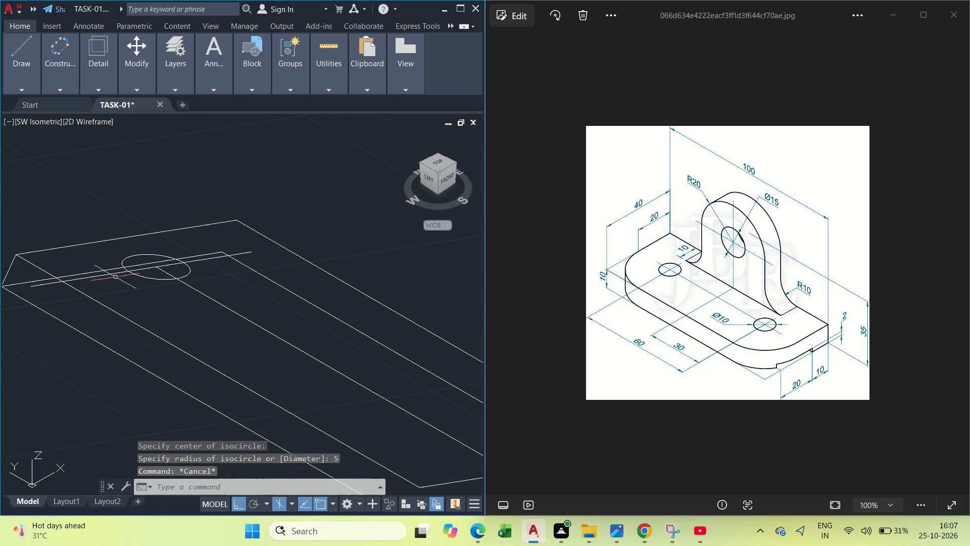
pyautogui.scroll(1, 99, 275)
pyautogui.moveTo(68, 263); pyautogui.dragTo(86, 253, button='middle')
pyautogui.scroll(-1, 84, 251)
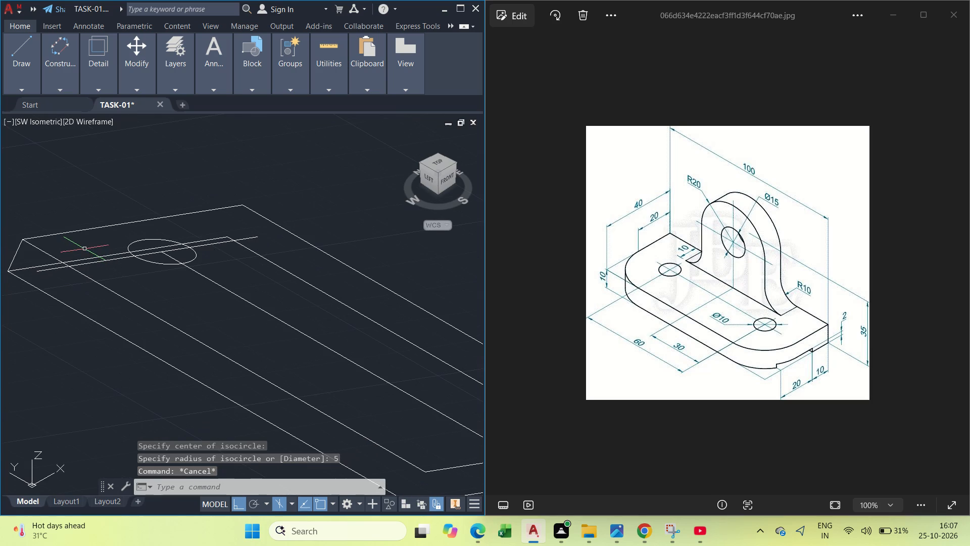
pyautogui.press('t')
pyautogui.press('r')
pyautogui.press('space')
pyautogui.scroll(1, 84, 249)
pyautogui.moveTo(96, 251); pyautogui.dragTo(111, 272)
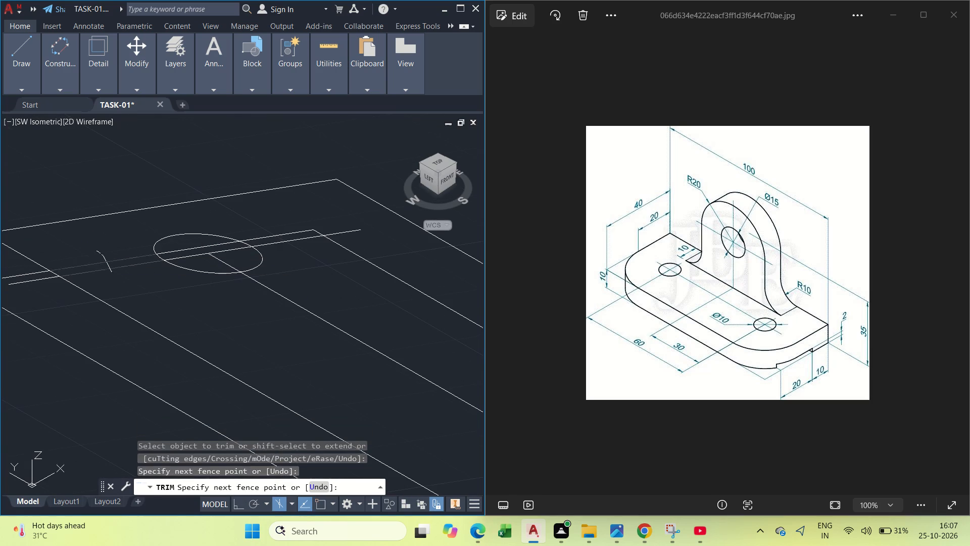
pyautogui.scroll(-2, 110, 271)
pyautogui.scroll(3, 63, 275)
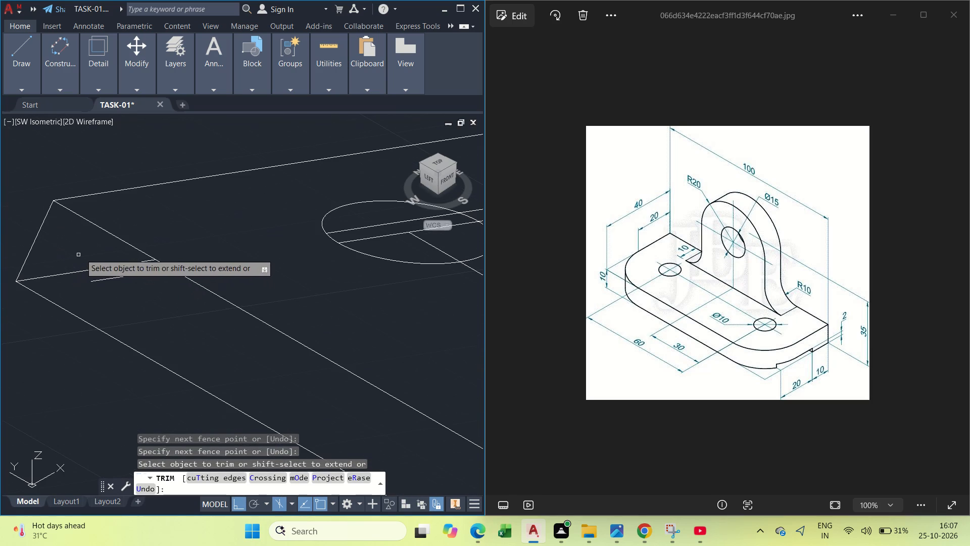
pyautogui.moveTo(109, 275); pyautogui.dragTo(121, 294)
pyautogui.scroll(-3, 115, 294)
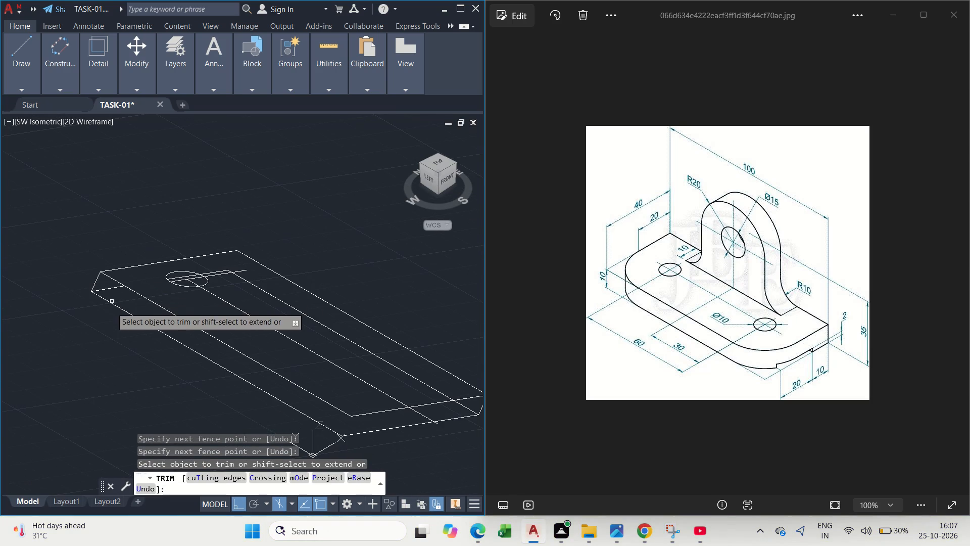
# Trim both near-parallel cross lines on the isocircle's other side, between it and the neighboring long line.
pyautogui.scroll(3, 219, 267)
pyautogui.moveTo(221, 266); pyautogui.dragTo(127, 206, button='middle')
pyautogui.scroll(-1, 129, 206)
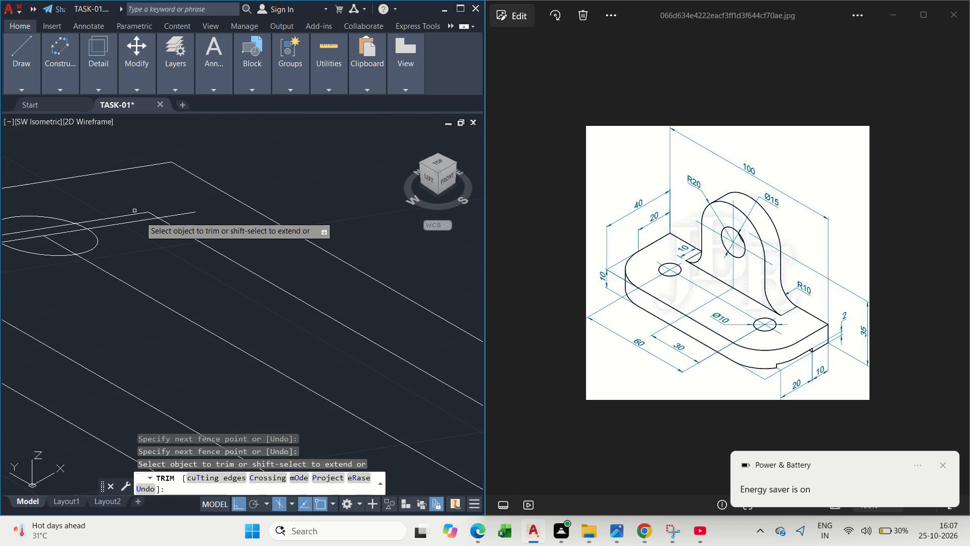
pyautogui.scroll(1, 148, 220)
pyautogui.click(138, 225)
pyautogui.click(133, 218)
pyautogui.moveTo(147, 234); pyautogui.dragTo(162, 258, button='middle')
pyautogui.scroll(-1, 162, 258)
pyautogui.moveTo(135, 231); pyautogui.dragTo(156, 257)
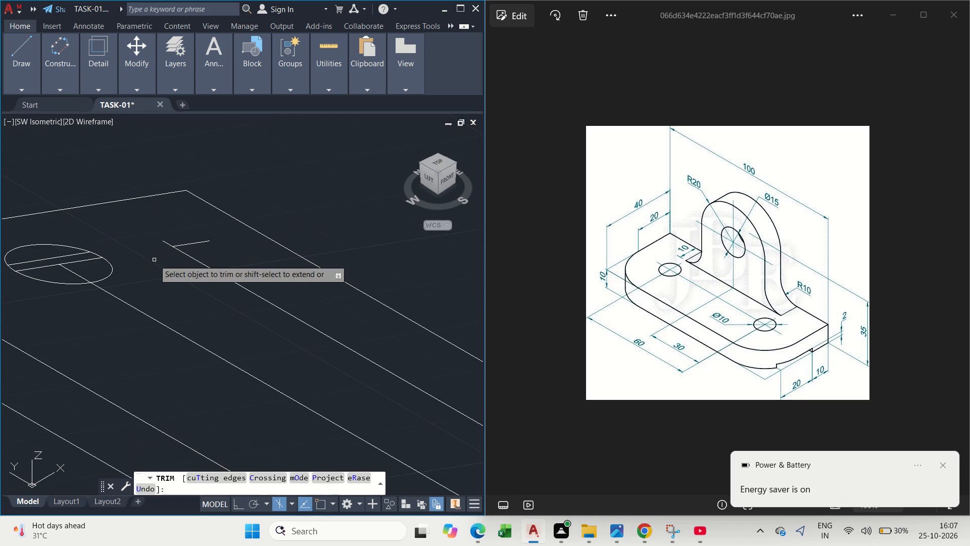
# Trim away the off-center one of the two near-parallel cross lines inside the base hole's isocircle.
pyautogui.scroll(3, 84, 246)
pyautogui.moveTo(84, 289); pyautogui.dragTo(77, 284)
pyautogui.click(63, 266)
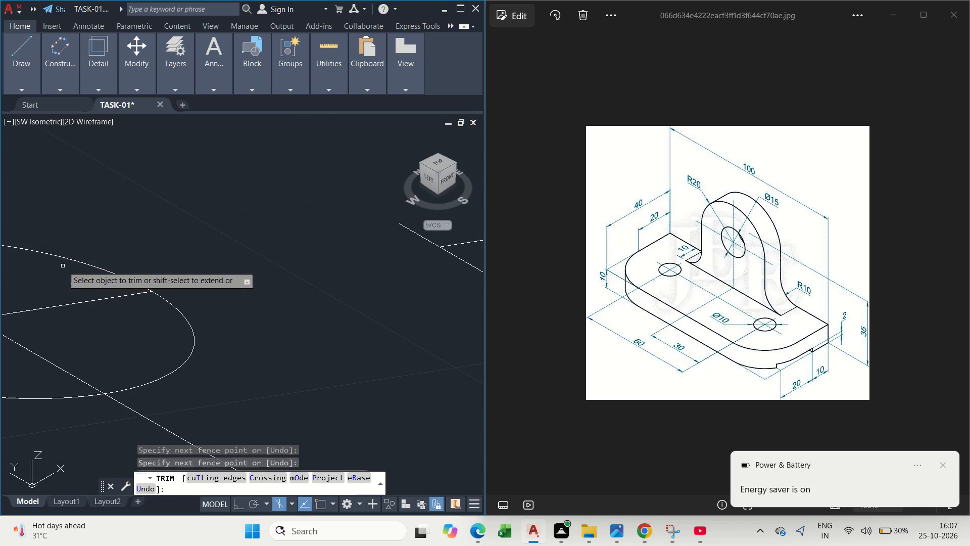
pyautogui.moveTo(103, 261); pyautogui.dragTo(376, 217, button='middle')
pyautogui.scroll(-1, 197, 231)
pyautogui.scroll(1, 322, 275)
pyautogui.moveTo(290, 279); pyautogui.dragTo(279, 293, button='middle')
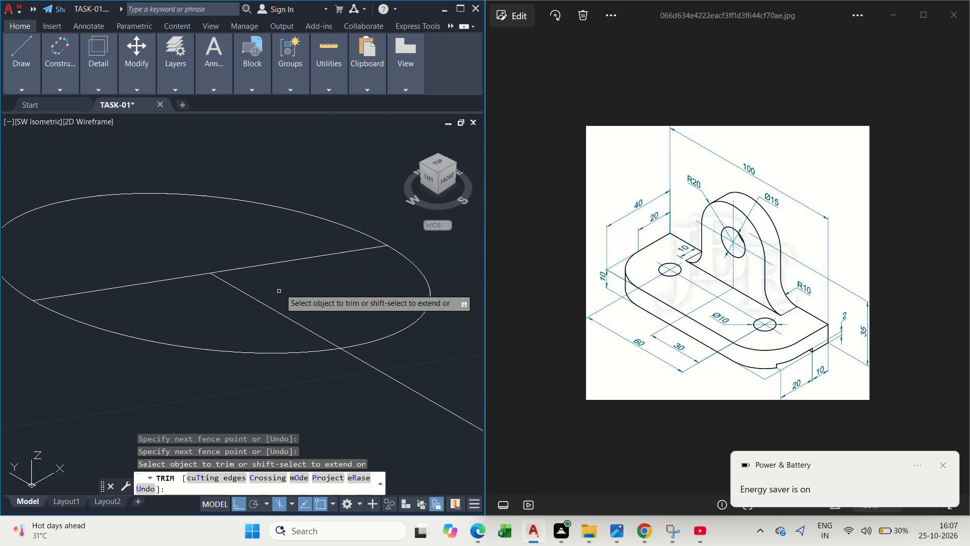
pyautogui.moveTo(263, 248); pyautogui.dragTo(269, 294, button='middle')
pyautogui.scroll(2, 283, 321)
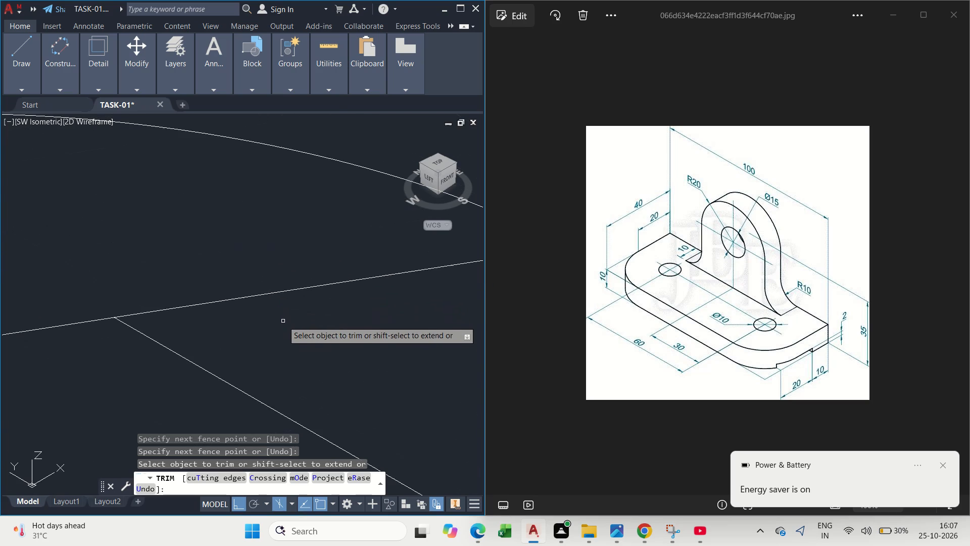
pyautogui.scroll(-5, 272, 307)
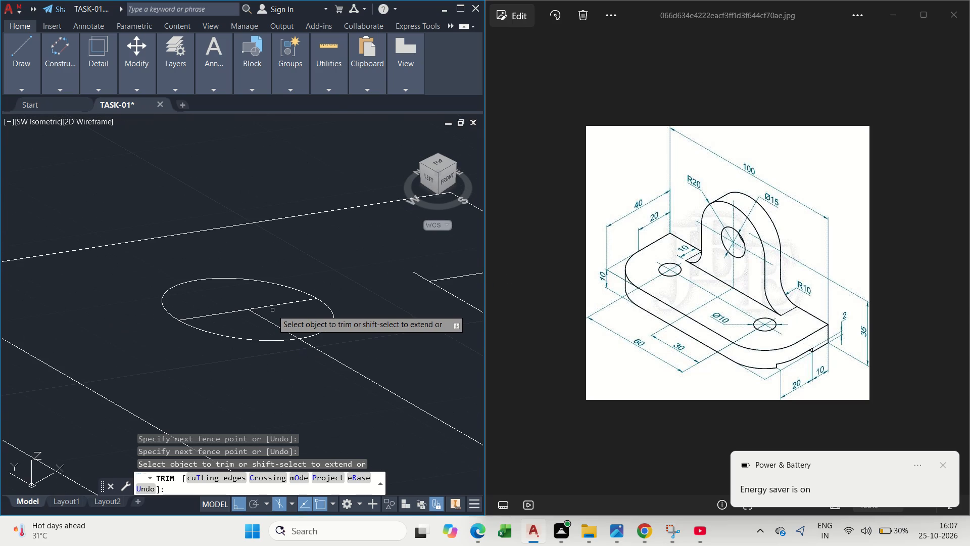
# Trim the long center line outside the isocircle, leaving only its short stub inside the hole.
pyautogui.moveTo(357, 369); pyautogui.dragTo(265, 382)
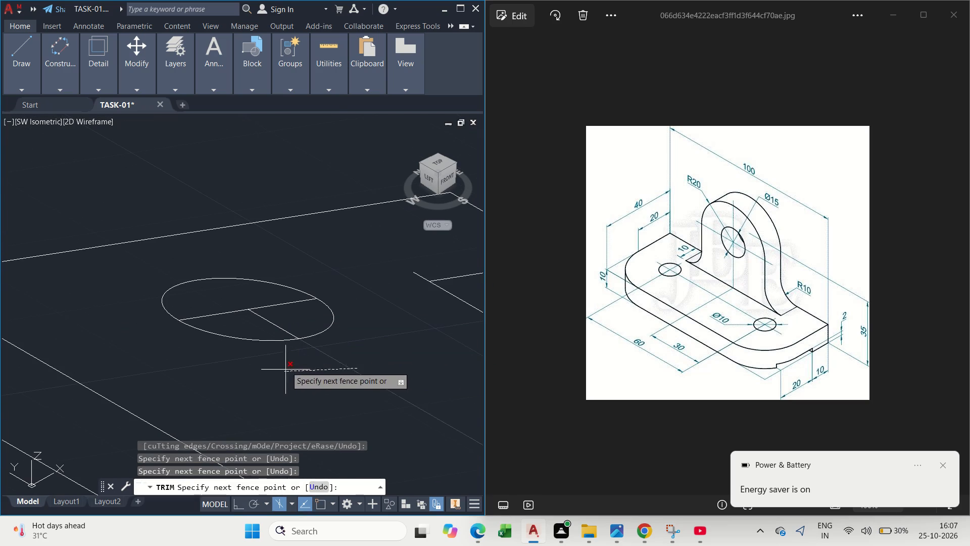
pyautogui.moveTo(287, 366); pyautogui.dragTo(293, 366)
pyautogui.moveTo(303, 348); pyautogui.dragTo(260, 361, button='middle')
pyautogui.scroll(-3, 246, 355)
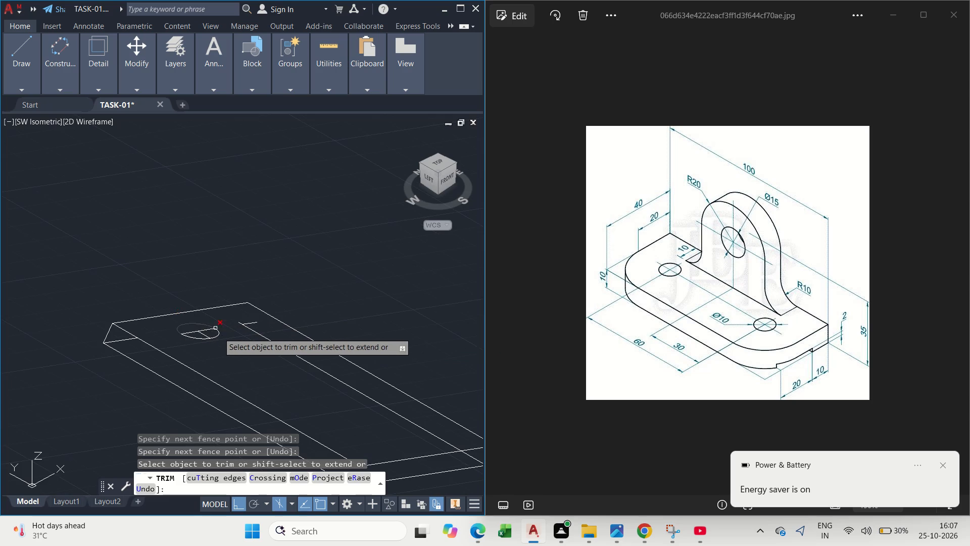
pyautogui.scroll(2, 219, 334)
pyautogui.scroll(-1, 218, 333)
pyautogui.press('Escape')
pyautogui.press('Escape')
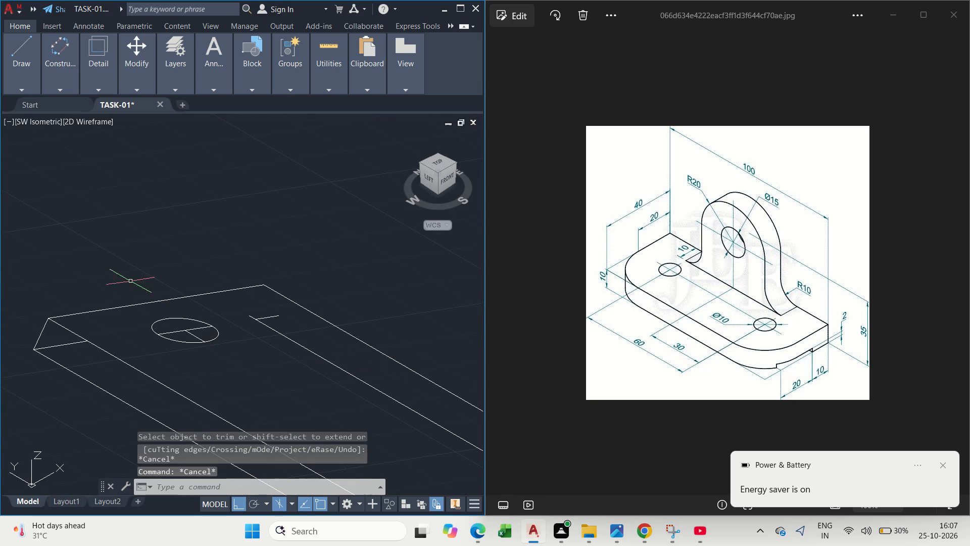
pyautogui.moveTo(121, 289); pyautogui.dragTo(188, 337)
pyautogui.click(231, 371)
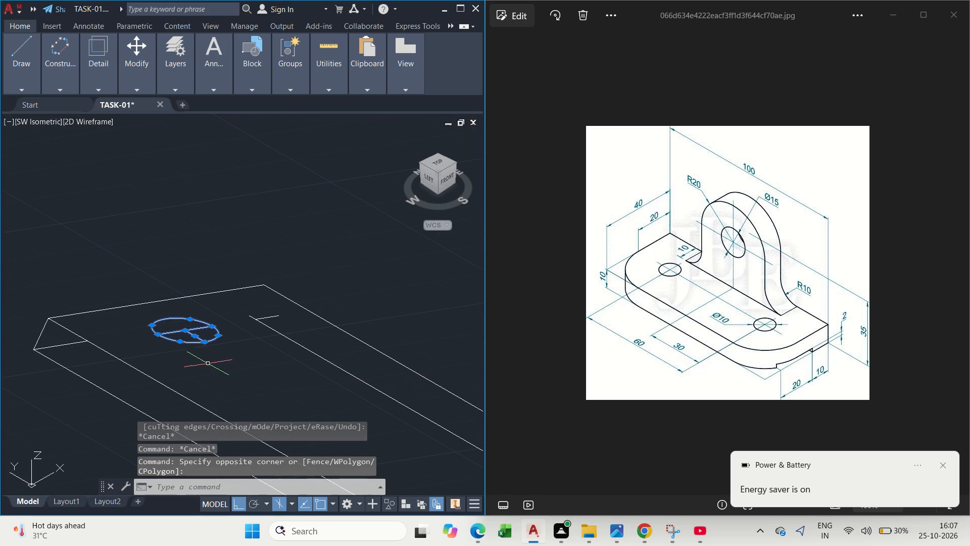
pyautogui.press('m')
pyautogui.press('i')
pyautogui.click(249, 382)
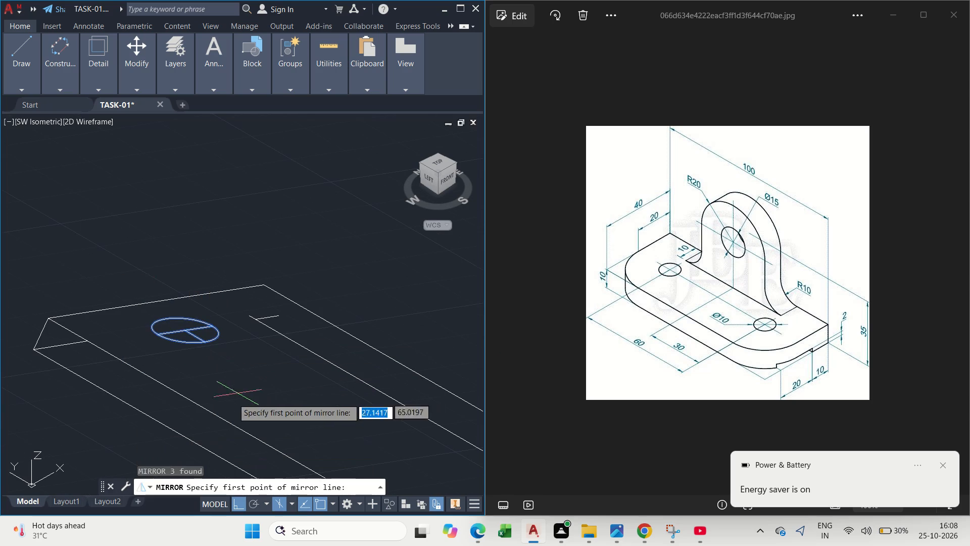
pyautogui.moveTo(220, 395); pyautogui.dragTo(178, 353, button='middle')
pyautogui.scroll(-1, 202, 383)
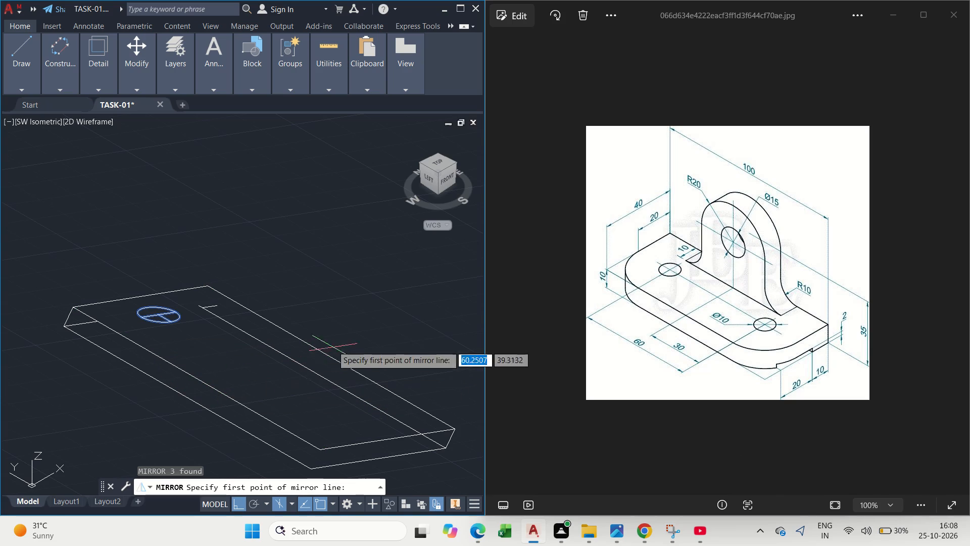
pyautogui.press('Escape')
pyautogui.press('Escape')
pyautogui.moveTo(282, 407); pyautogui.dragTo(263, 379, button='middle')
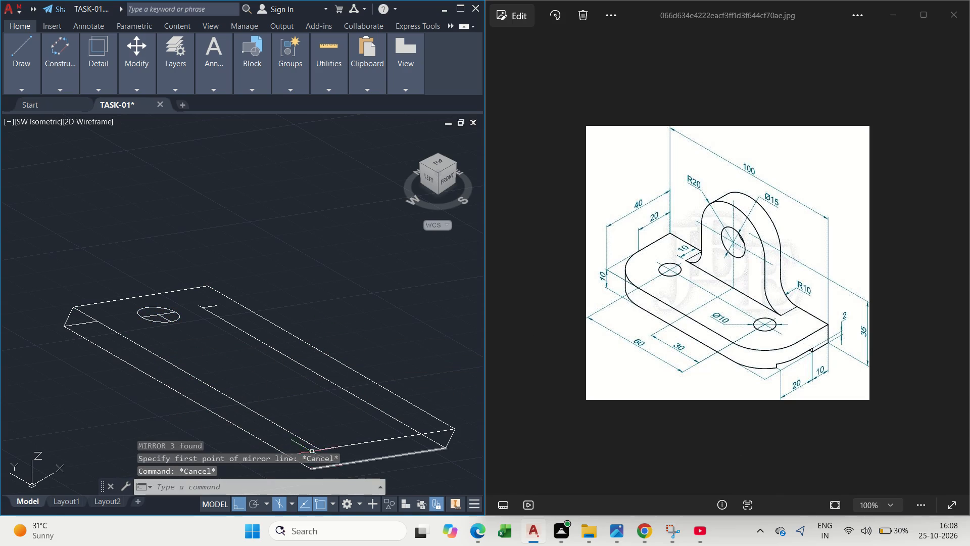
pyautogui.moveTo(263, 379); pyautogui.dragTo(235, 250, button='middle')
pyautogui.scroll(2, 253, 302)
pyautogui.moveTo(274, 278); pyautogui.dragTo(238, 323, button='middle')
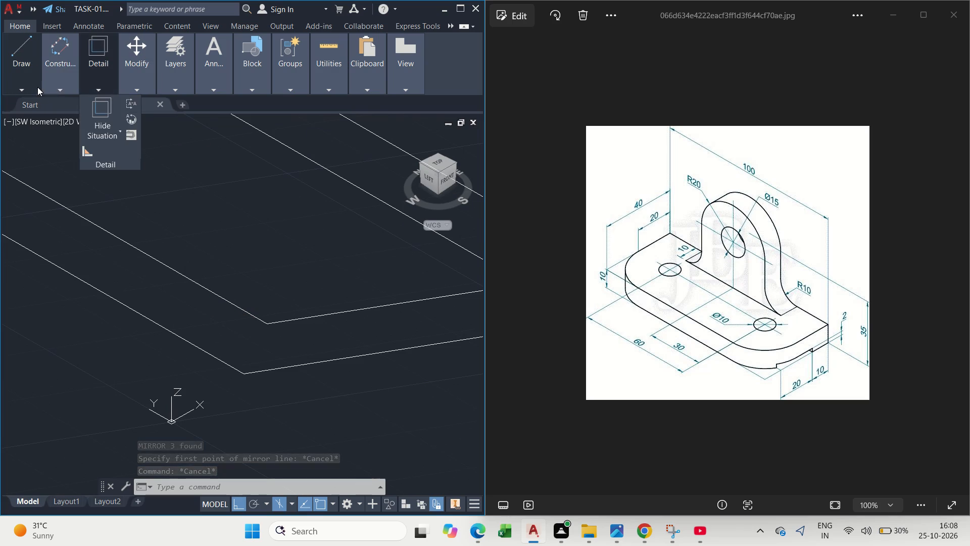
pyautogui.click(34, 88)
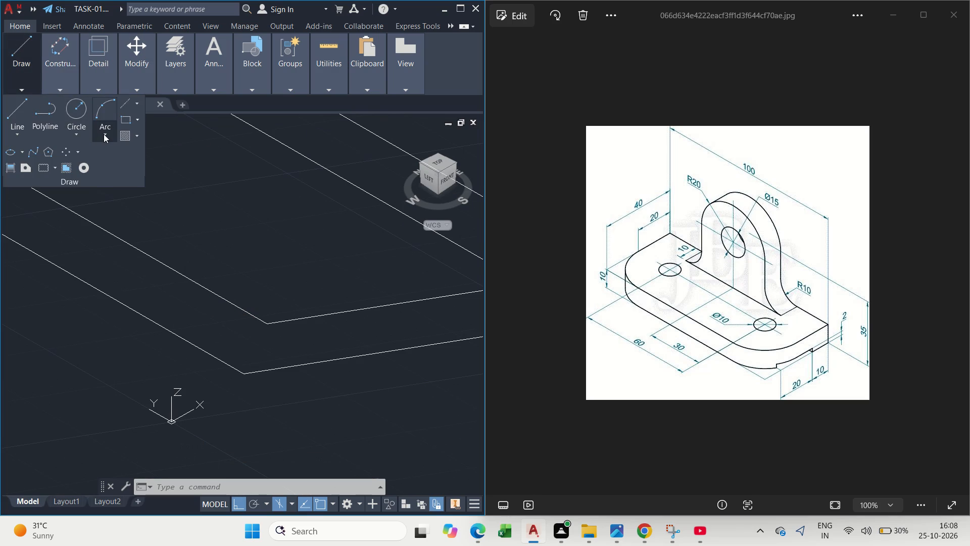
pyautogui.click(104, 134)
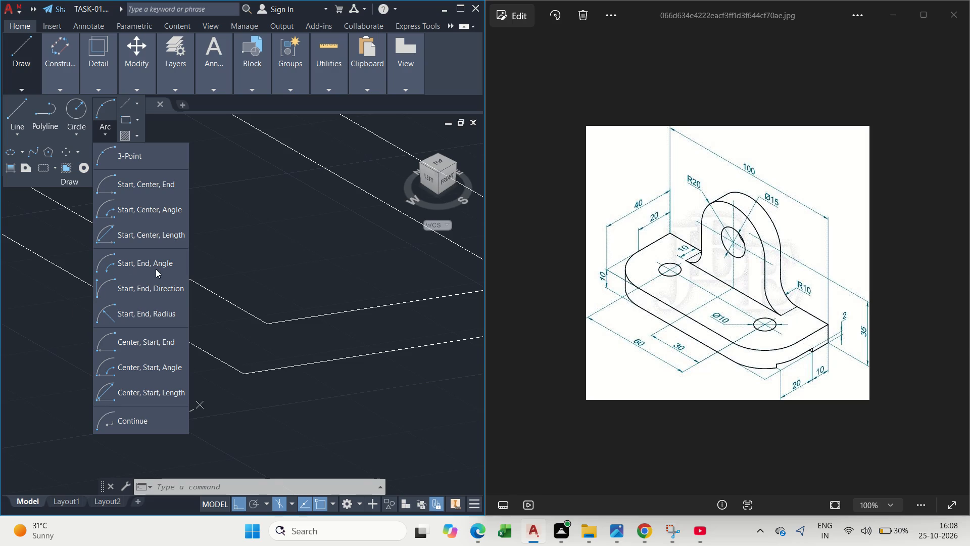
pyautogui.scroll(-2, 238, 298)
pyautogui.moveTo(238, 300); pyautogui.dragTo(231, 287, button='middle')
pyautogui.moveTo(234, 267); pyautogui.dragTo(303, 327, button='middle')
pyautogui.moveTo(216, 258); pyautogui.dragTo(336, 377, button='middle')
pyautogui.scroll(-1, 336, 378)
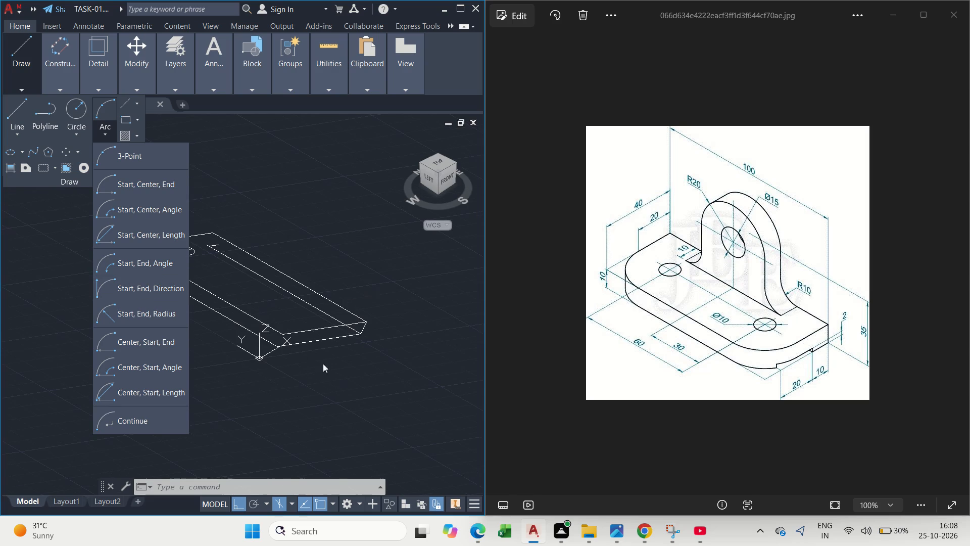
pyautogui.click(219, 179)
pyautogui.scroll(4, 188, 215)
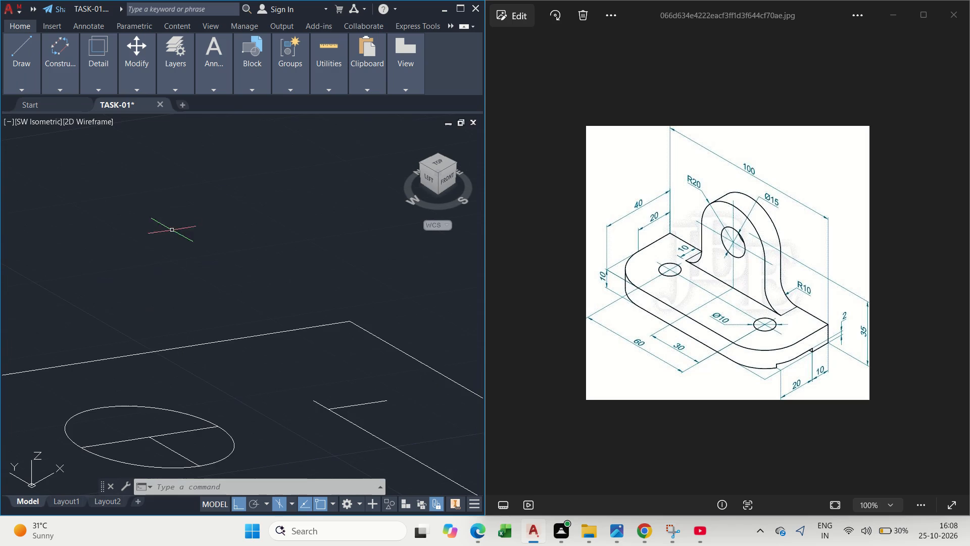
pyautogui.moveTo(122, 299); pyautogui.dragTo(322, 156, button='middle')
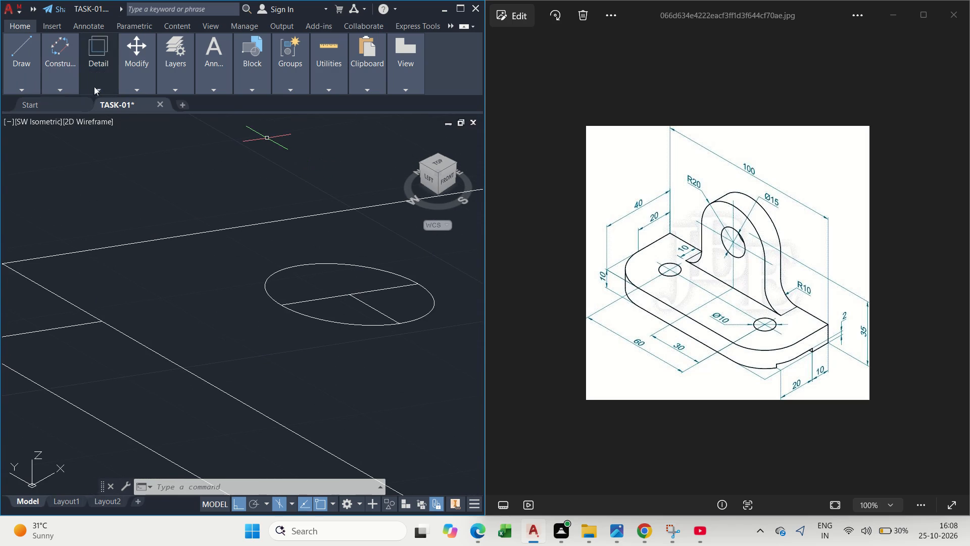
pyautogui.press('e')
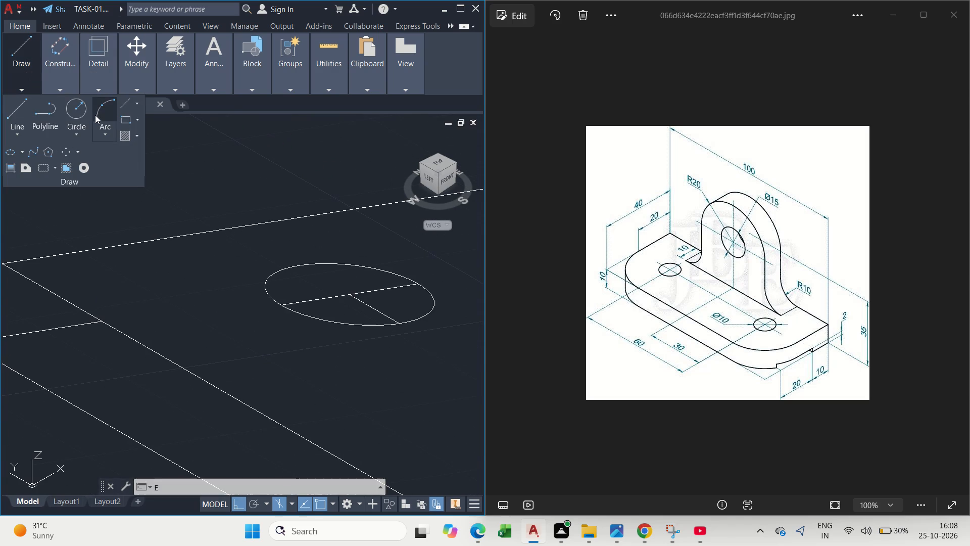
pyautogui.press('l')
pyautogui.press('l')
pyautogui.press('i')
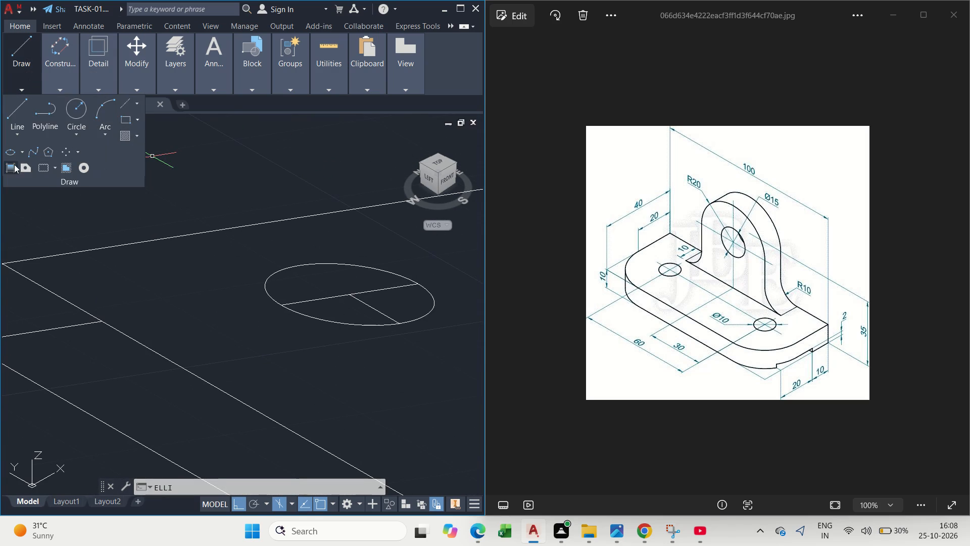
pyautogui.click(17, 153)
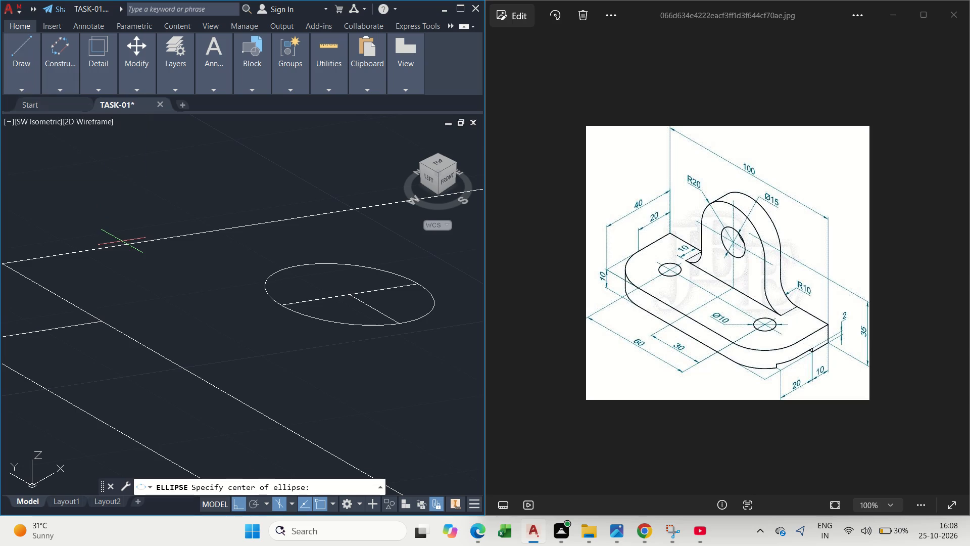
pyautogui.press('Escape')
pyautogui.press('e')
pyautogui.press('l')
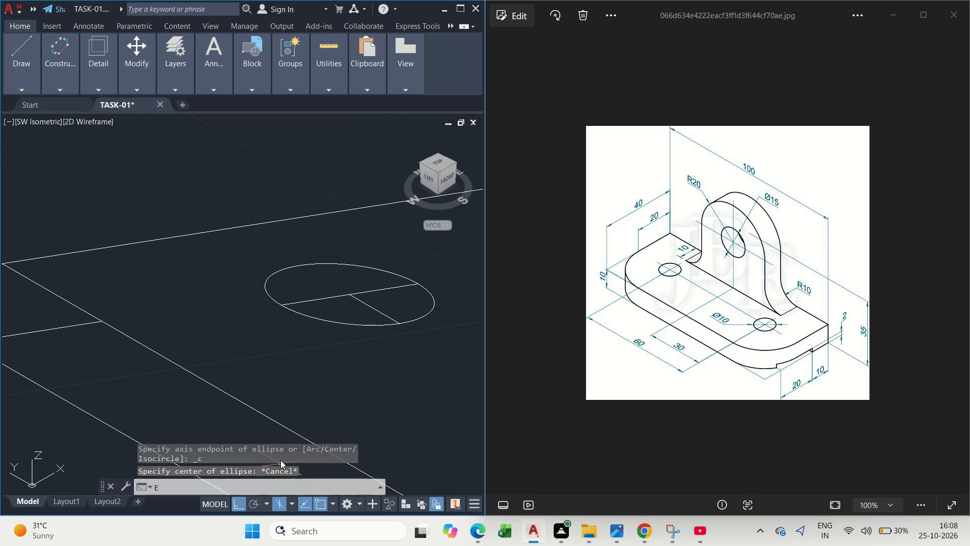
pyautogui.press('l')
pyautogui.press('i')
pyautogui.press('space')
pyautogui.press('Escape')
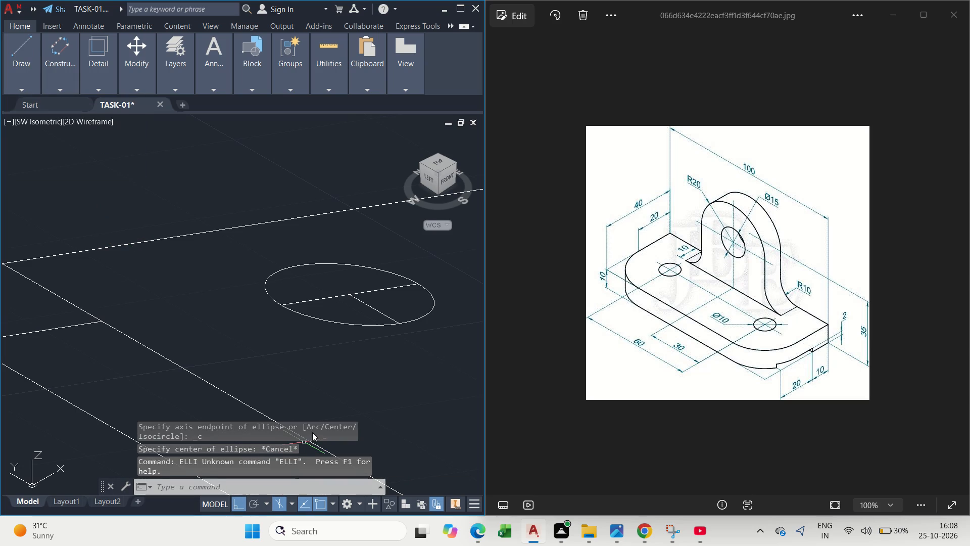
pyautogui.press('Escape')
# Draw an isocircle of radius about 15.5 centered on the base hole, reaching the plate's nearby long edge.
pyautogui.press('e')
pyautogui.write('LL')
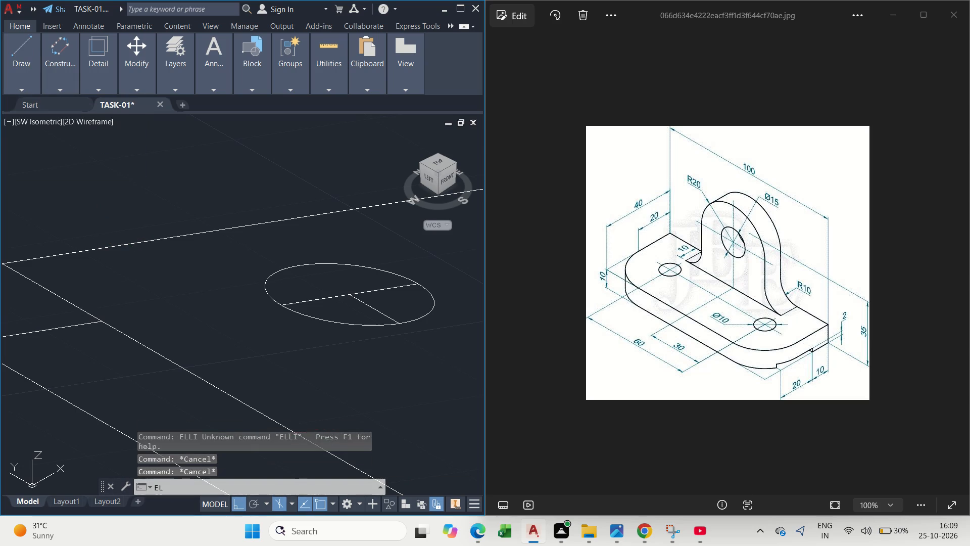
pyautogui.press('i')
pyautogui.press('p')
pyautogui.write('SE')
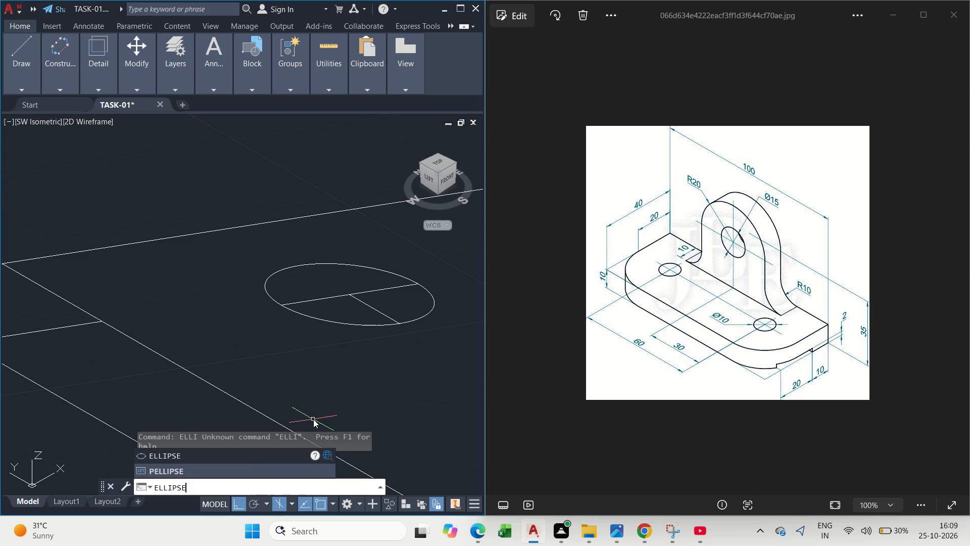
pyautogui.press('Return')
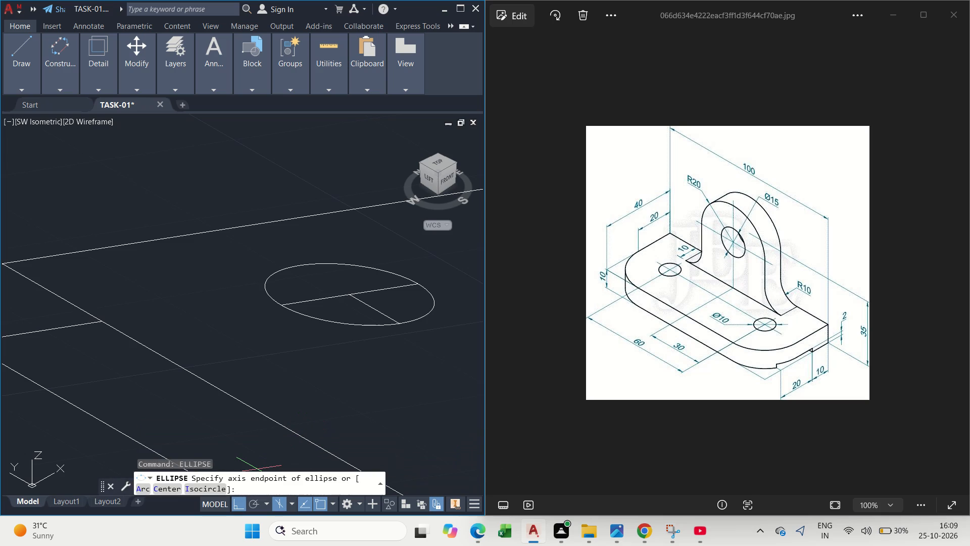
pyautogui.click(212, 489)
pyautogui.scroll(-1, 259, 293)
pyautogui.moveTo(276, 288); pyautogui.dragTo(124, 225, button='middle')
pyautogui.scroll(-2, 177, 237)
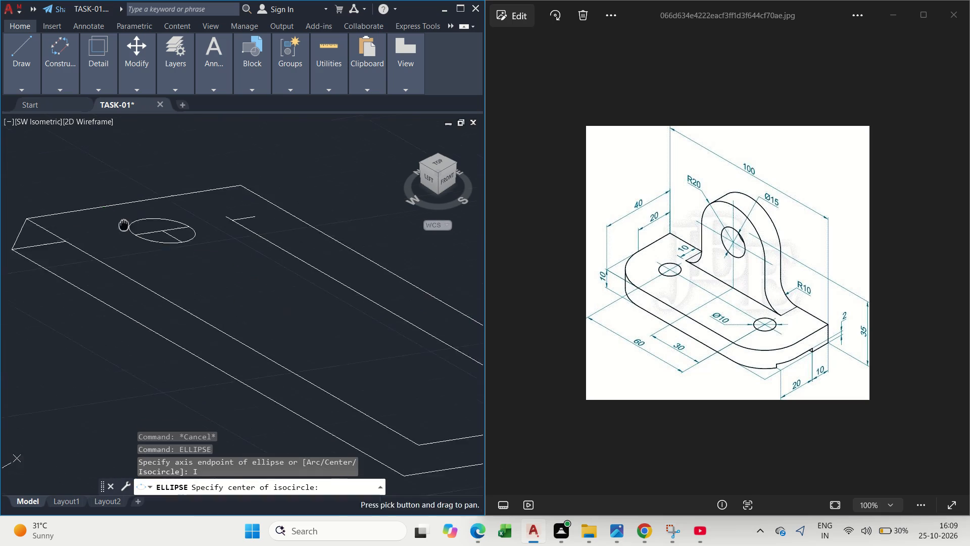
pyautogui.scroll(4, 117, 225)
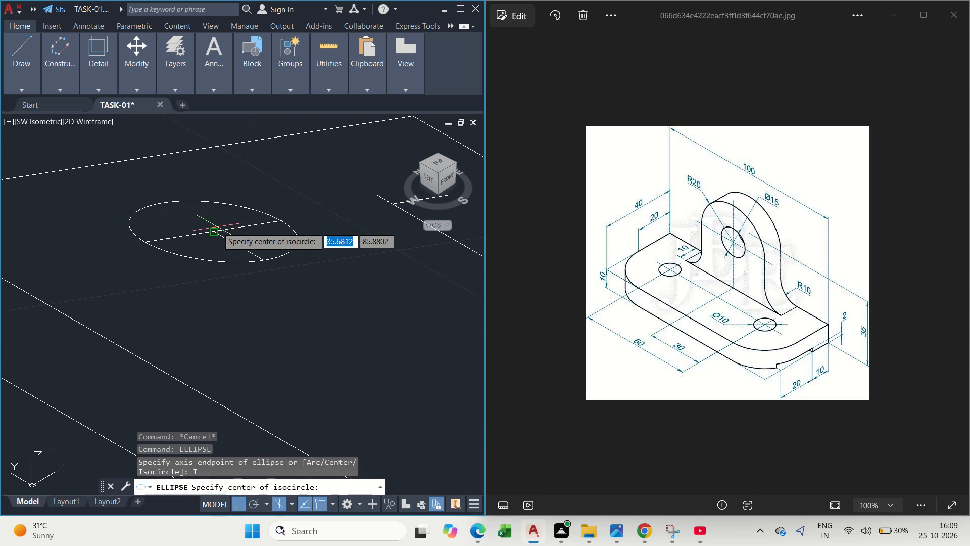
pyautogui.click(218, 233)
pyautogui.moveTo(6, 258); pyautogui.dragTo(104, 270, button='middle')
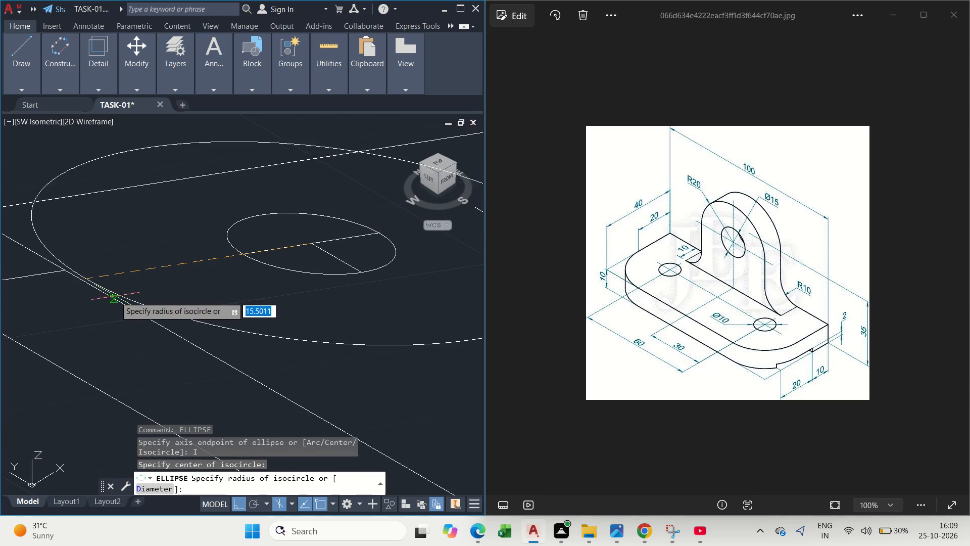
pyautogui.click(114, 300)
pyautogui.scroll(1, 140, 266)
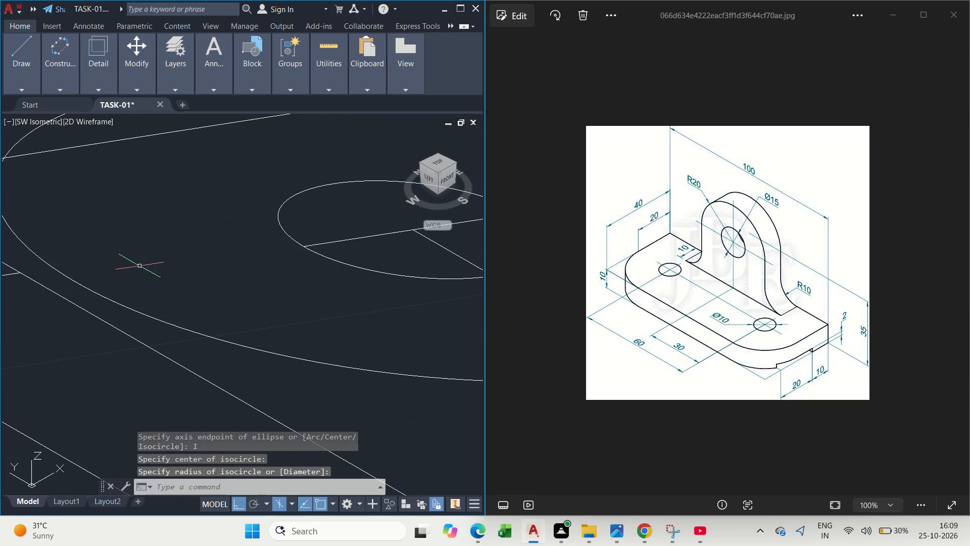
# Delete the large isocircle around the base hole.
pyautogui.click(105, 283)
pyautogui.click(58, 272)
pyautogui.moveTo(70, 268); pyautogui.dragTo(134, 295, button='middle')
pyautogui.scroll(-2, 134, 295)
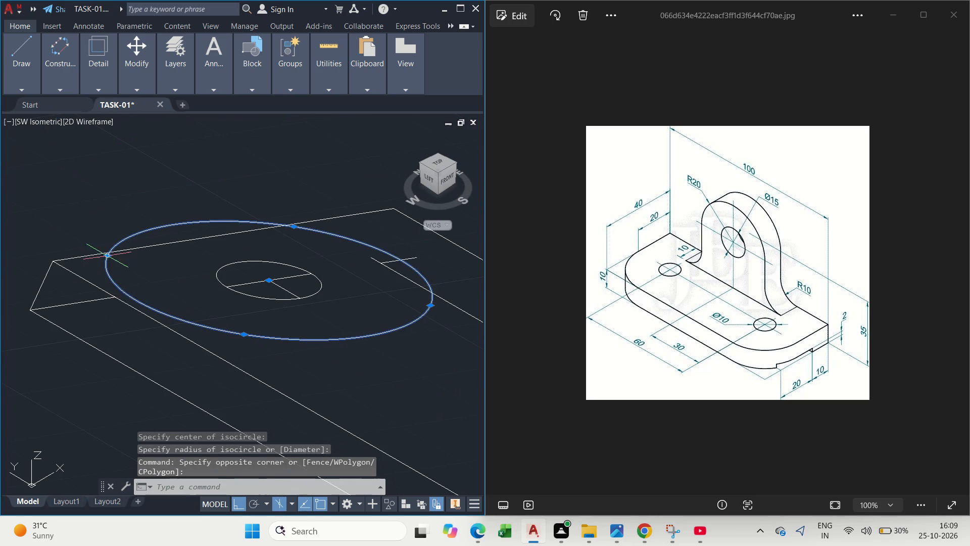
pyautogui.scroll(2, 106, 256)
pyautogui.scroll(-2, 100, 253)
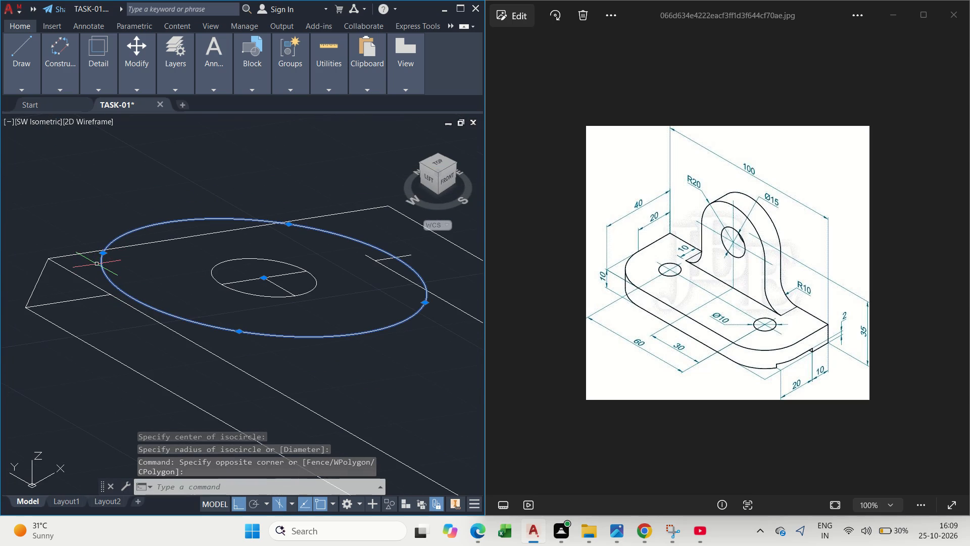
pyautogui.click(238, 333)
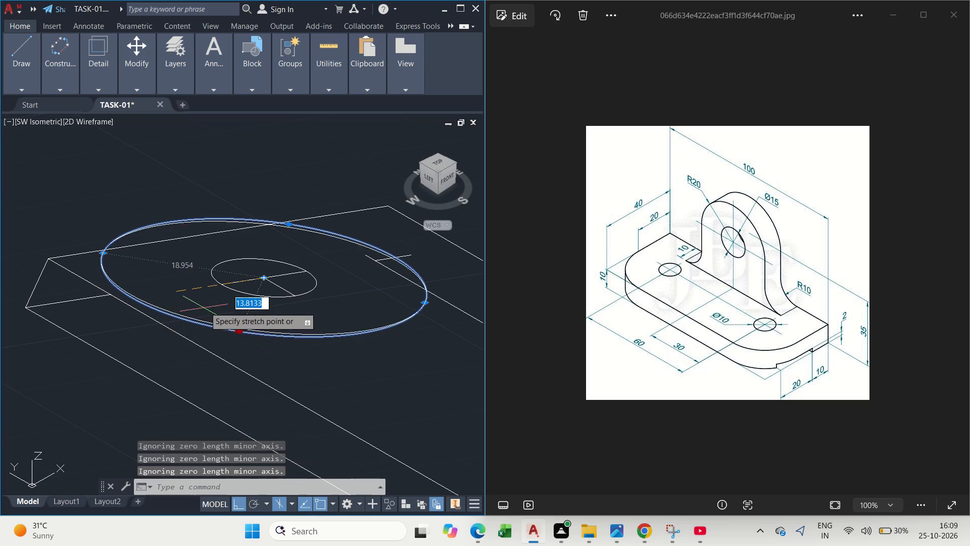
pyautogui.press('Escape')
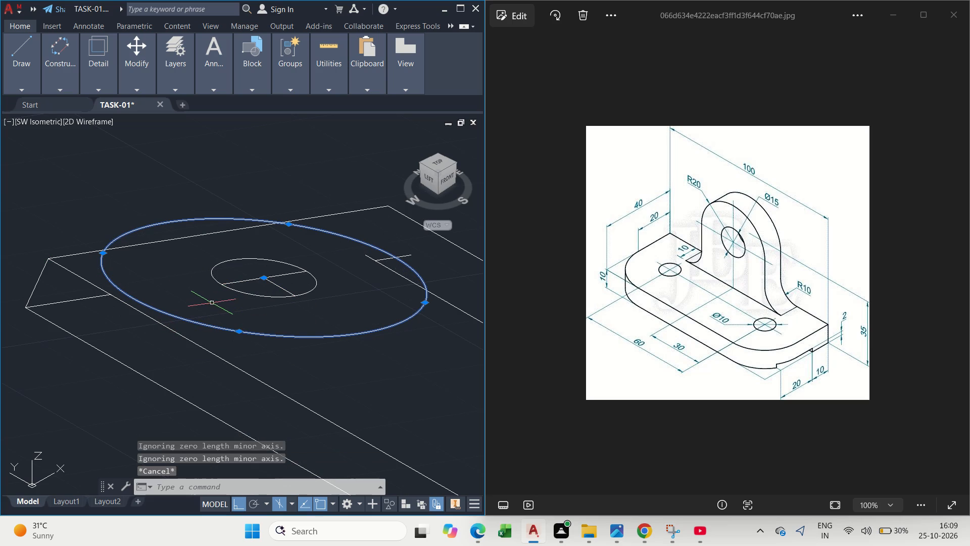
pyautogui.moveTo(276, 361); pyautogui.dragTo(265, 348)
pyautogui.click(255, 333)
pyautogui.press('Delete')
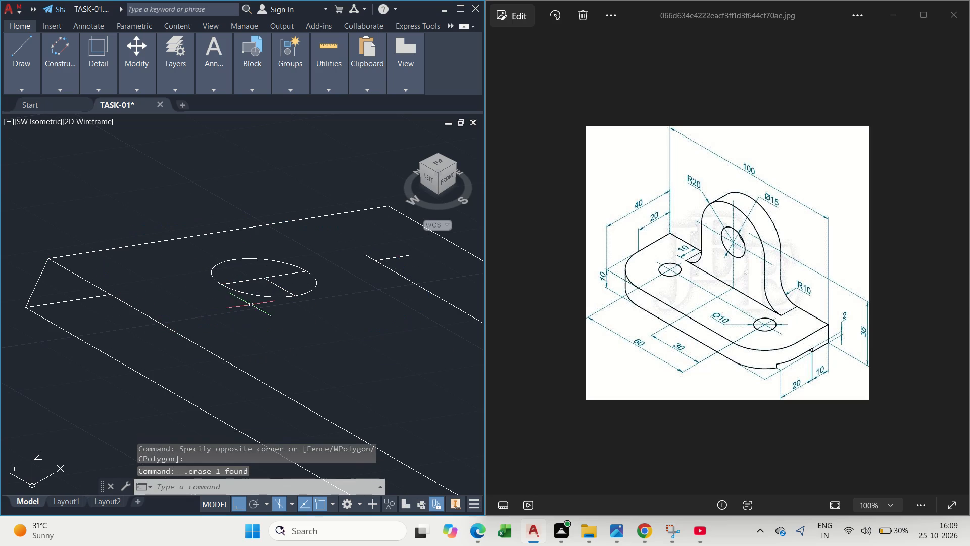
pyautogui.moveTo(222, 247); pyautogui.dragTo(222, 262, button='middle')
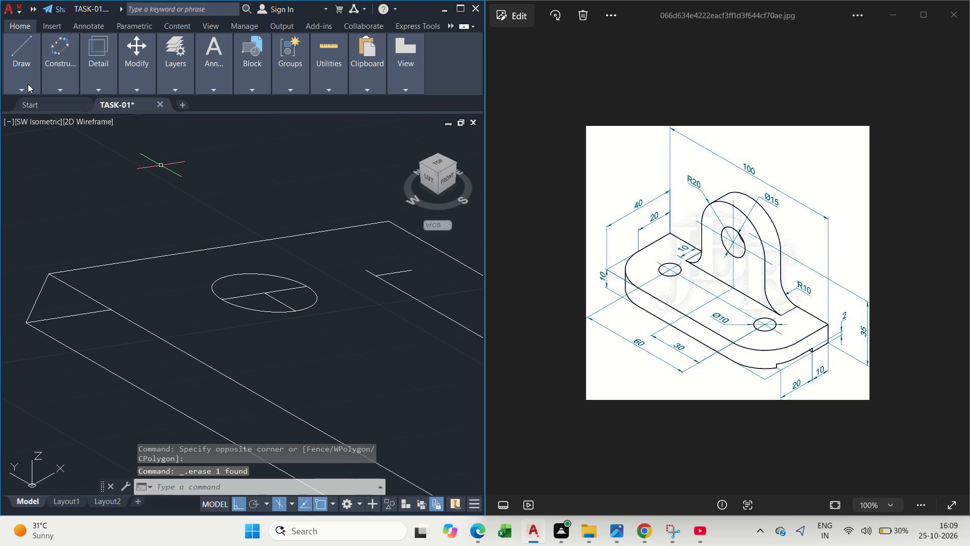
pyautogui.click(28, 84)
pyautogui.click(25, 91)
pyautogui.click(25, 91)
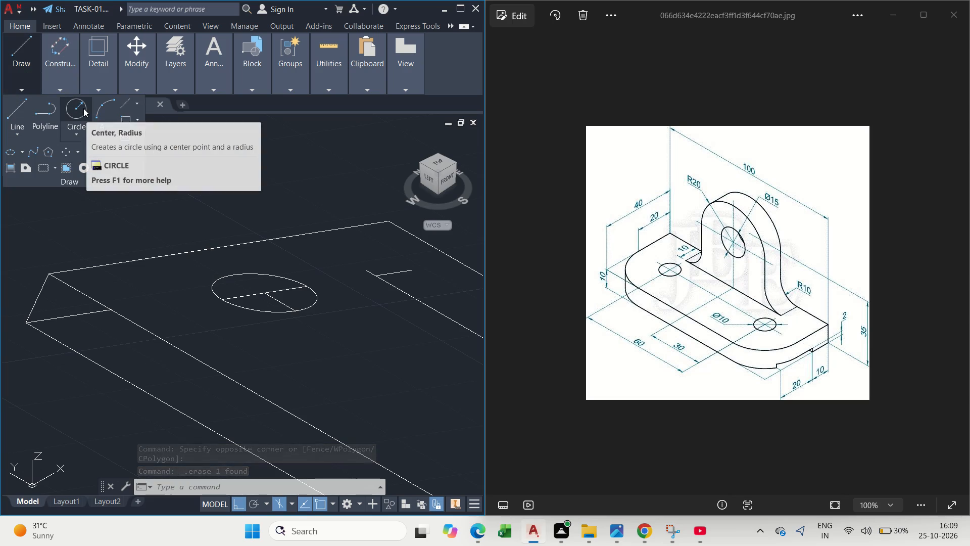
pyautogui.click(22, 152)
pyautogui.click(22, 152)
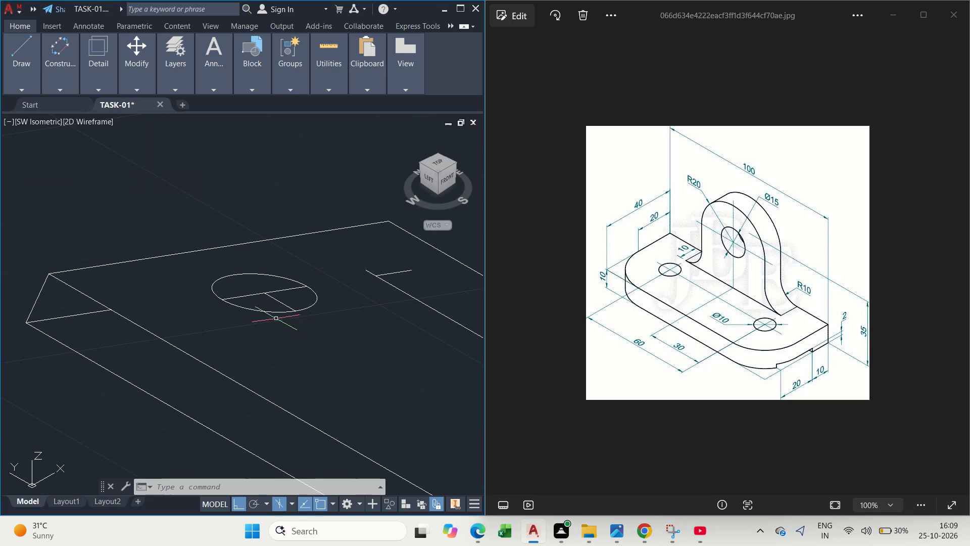
# Delete the two remaining center lines inside the base hole's isocircle.
pyautogui.scroll(-2, 151, 260)
pyautogui.moveTo(221, 304); pyautogui.dragTo(128, 227, button='middle')
pyautogui.scroll(3, 142, 187)
pyautogui.moveTo(142, 187); pyautogui.dragTo(158, 249, button='middle')
pyautogui.scroll(-2, 158, 249)
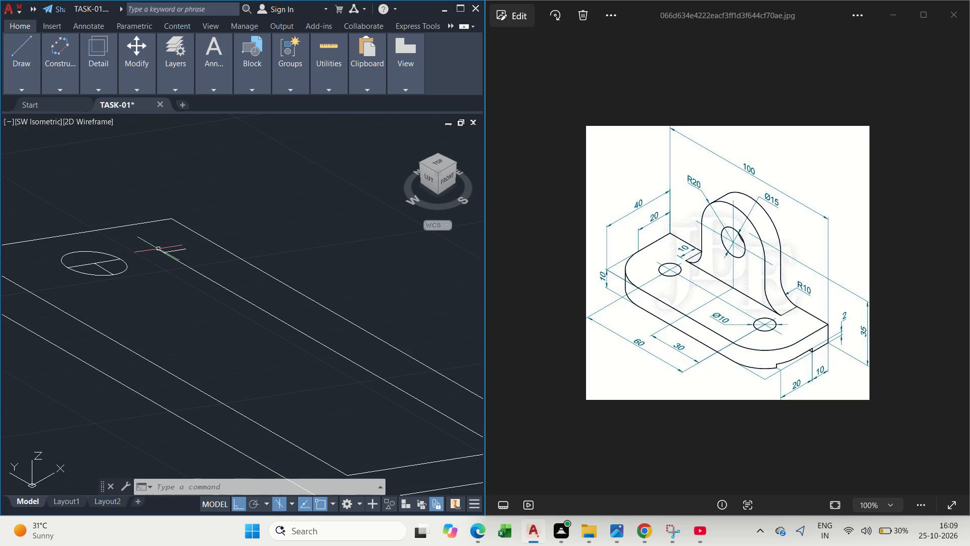
pyautogui.scroll(3, 107, 259)
pyautogui.click(107, 289)
pyautogui.click(52, 259)
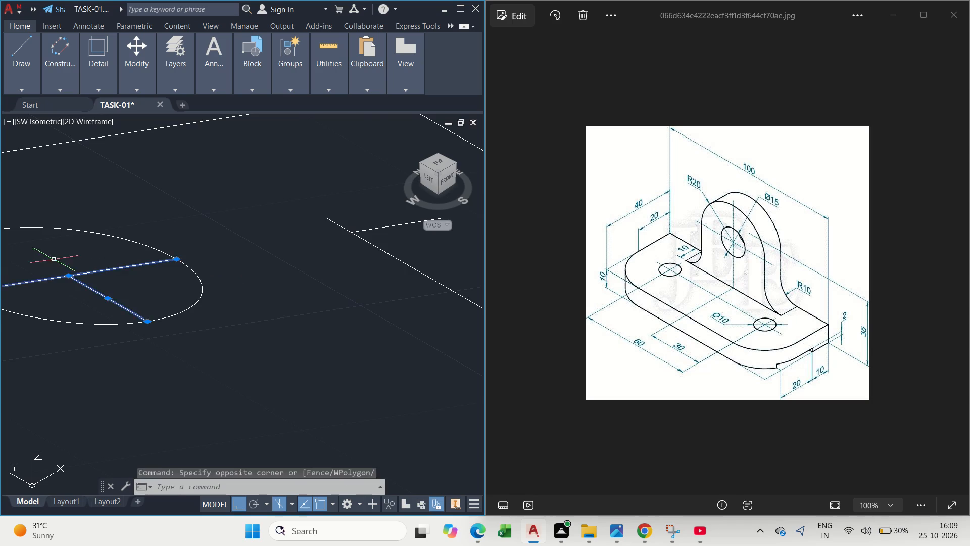
pyautogui.scroll(-3, 66, 259)
pyautogui.press('Delete')
pyautogui.moveTo(174, 278); pyautogui.dragTo(211, 288, button='middle')
pyautogui.scroll(-1, 212, 288)
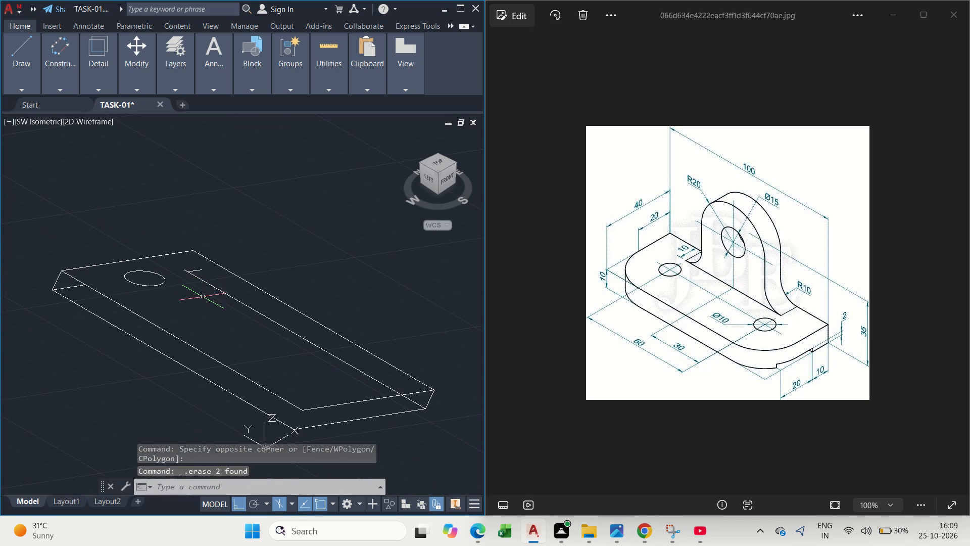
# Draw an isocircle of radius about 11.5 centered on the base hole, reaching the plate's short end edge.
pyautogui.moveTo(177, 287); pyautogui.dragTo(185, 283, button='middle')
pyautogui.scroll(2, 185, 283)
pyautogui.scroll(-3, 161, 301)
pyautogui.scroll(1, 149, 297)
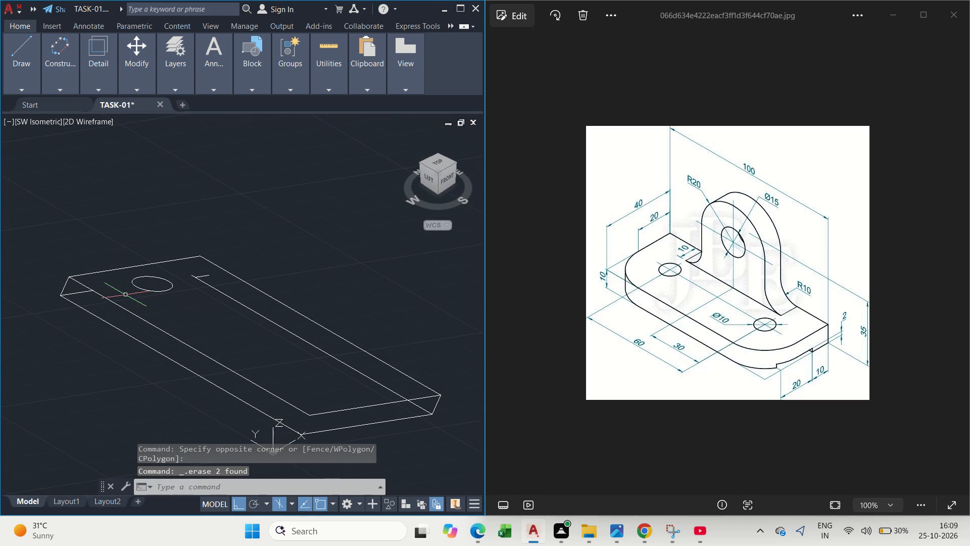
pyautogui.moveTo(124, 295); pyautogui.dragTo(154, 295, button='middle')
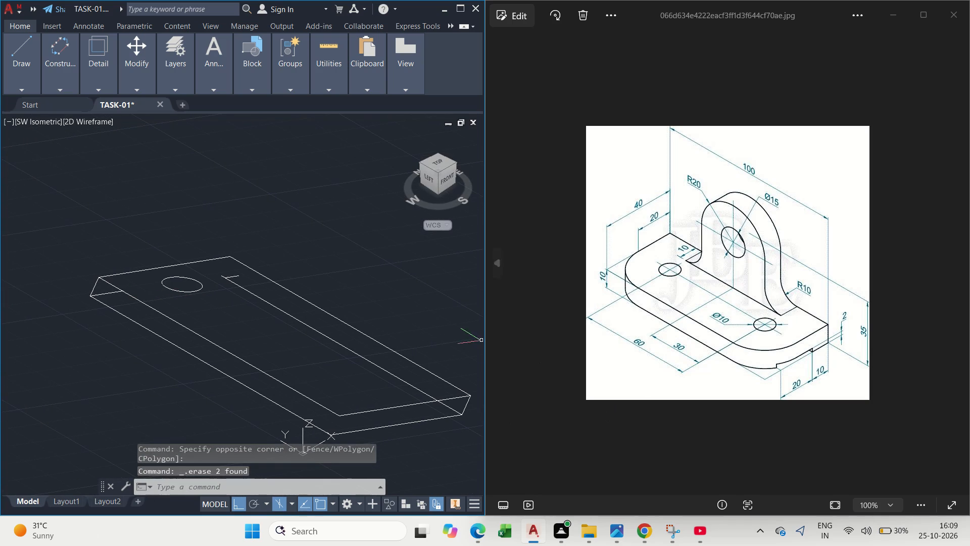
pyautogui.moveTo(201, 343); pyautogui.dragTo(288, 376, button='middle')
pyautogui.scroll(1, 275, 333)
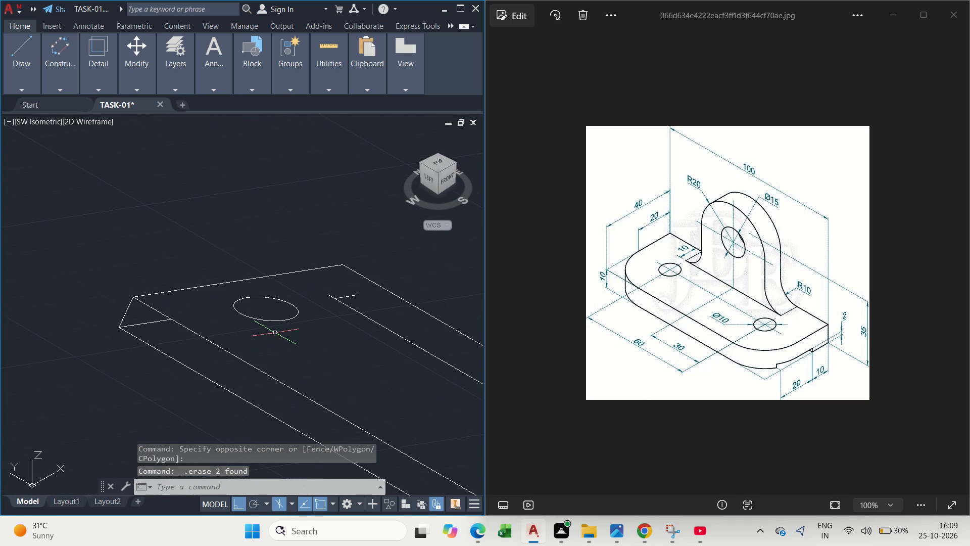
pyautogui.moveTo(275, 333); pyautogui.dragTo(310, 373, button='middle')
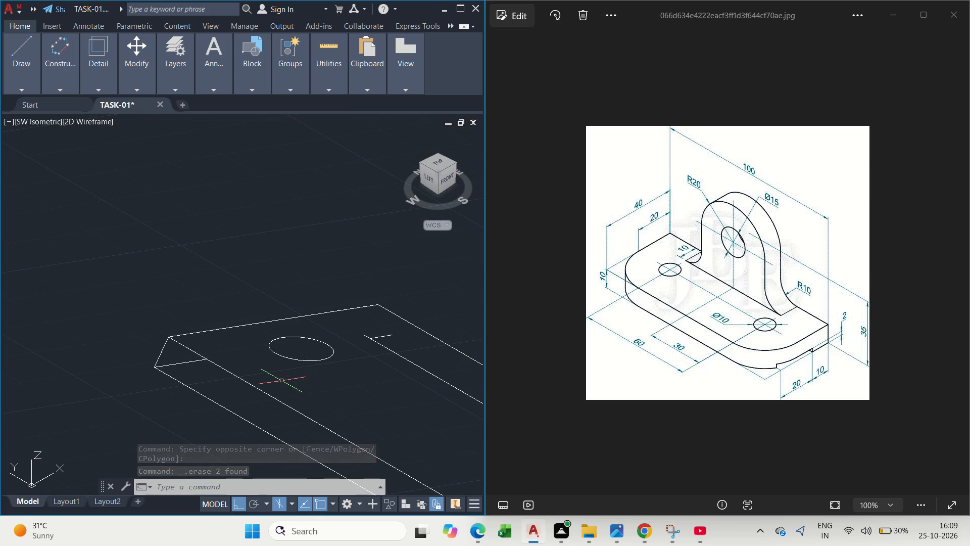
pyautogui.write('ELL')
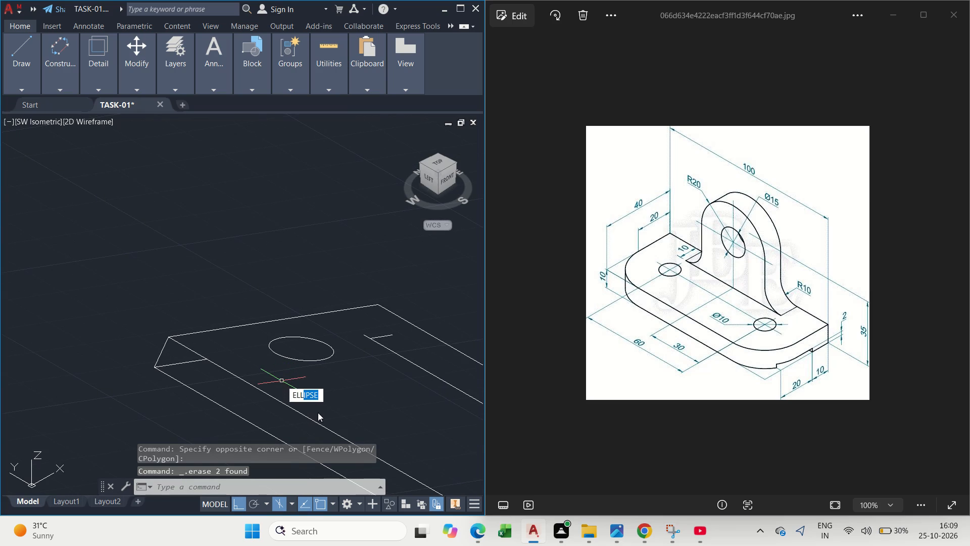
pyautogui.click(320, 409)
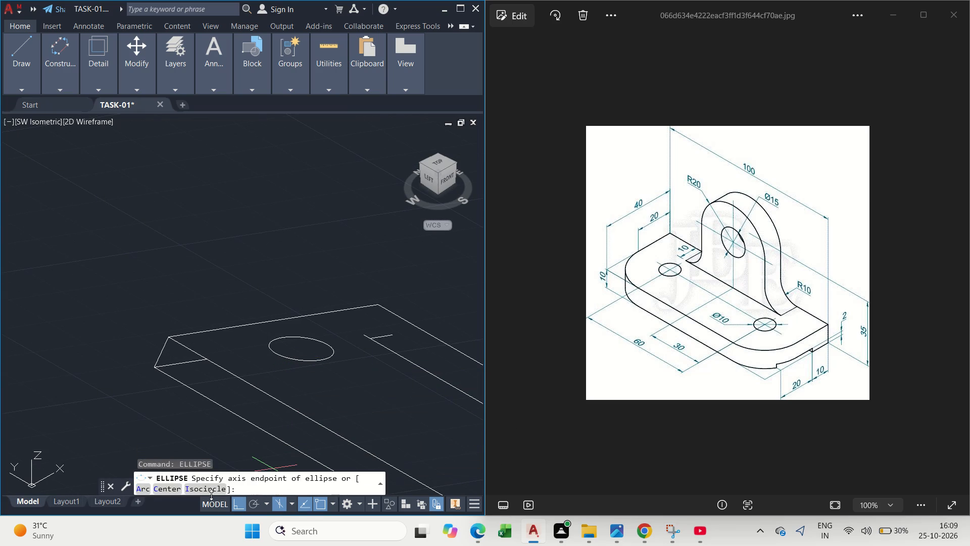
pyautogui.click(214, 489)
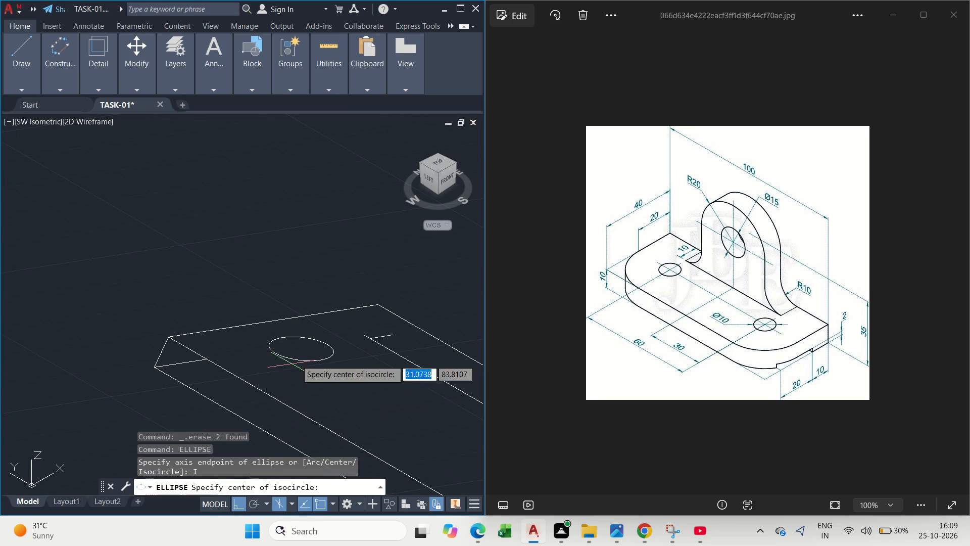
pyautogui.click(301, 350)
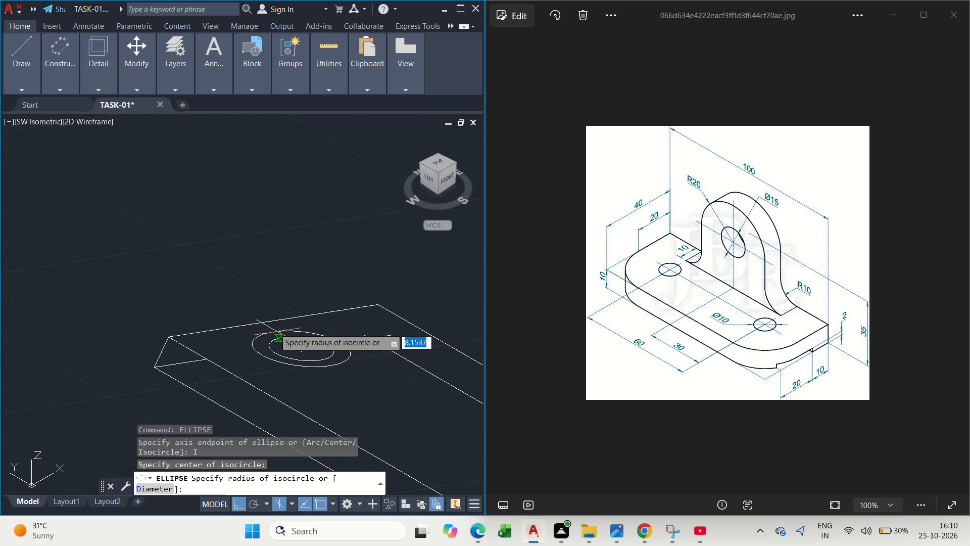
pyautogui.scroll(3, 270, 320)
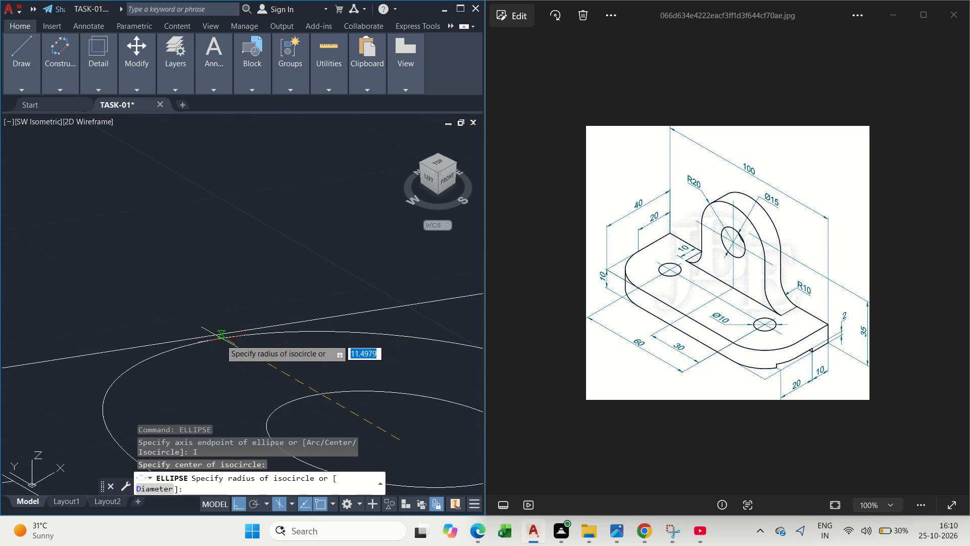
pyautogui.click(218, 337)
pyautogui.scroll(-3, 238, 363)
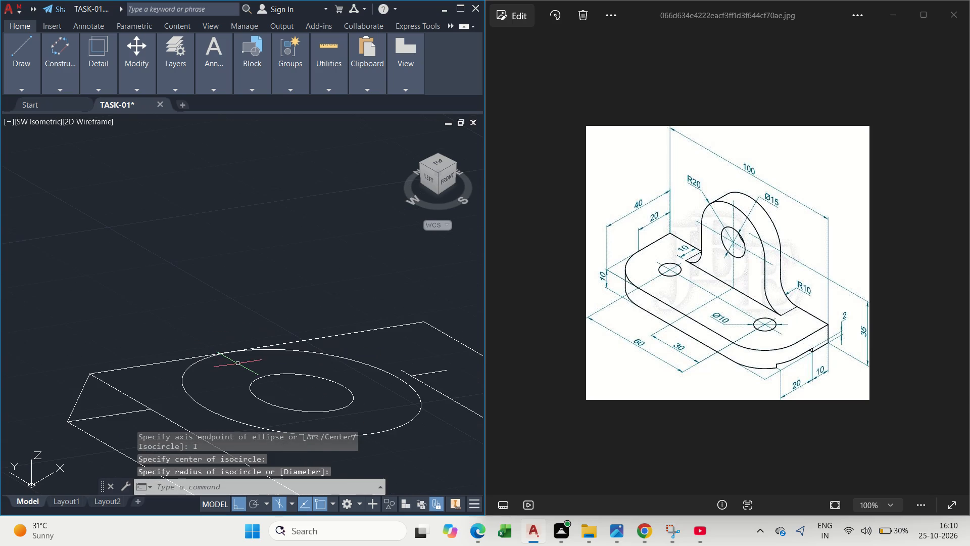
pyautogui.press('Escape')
# Delete both concentric isocircles at the base hole, the large outer one and the hole itself.
pyautogui.scroll(-1, 274, 398)
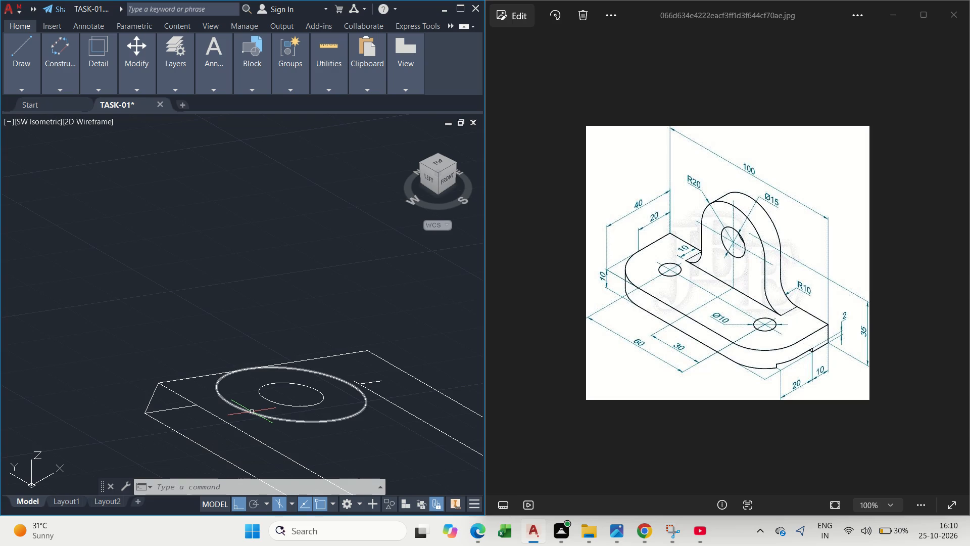
pyautogui.scroll(2, 275, 407)
pyautogui.scroll(-2, 275, 409)
pyautogui.middleClick(275, 409)
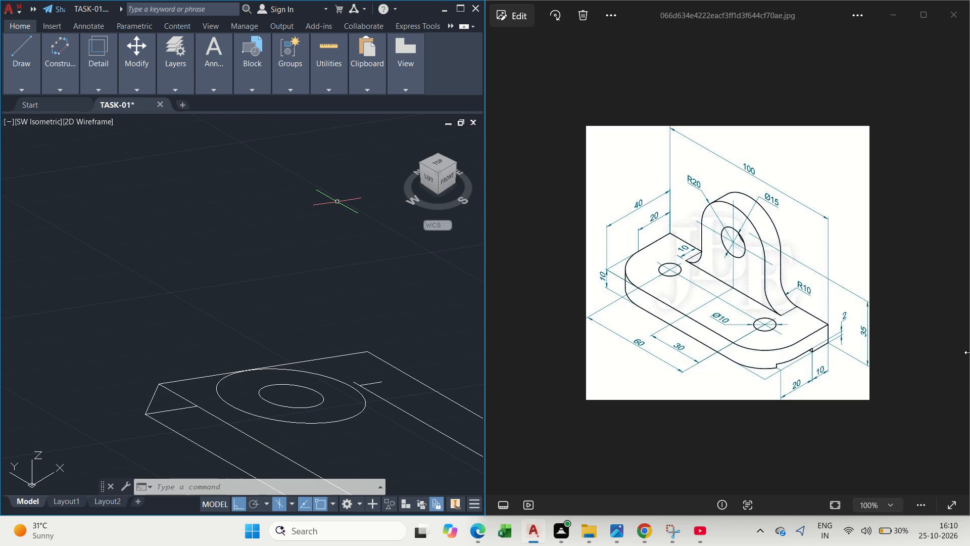
pyautogui.scroll(-3, 232, 447)
pyautogui.moveTo(300, 438); pyautogui.dragTo(466, 147, button='middle')
pyautogui.moveTo(395, 314); pyautogui.dragTo(341, 356, button='middle')
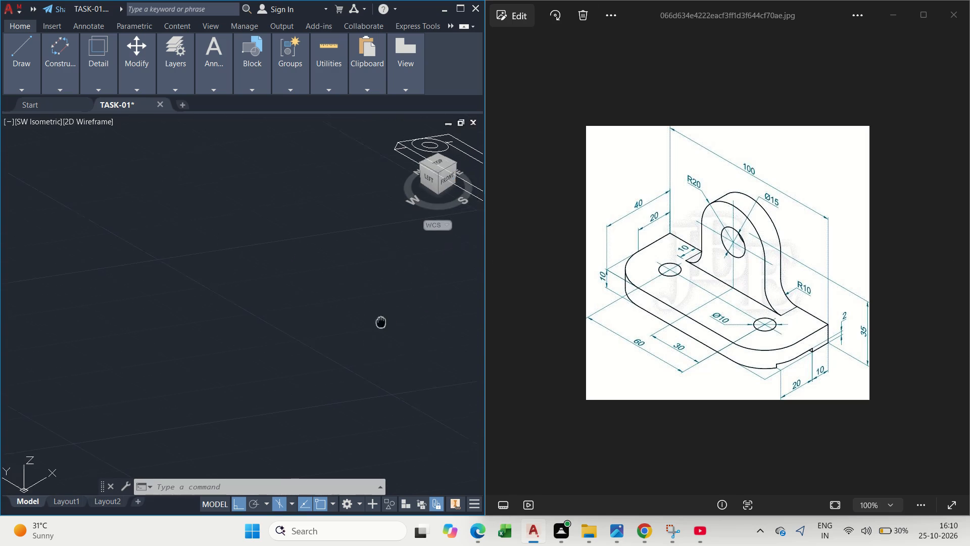
pyautogui.moveTo(341, 356); pyautogui.dragTo(164, 387, button='middle')
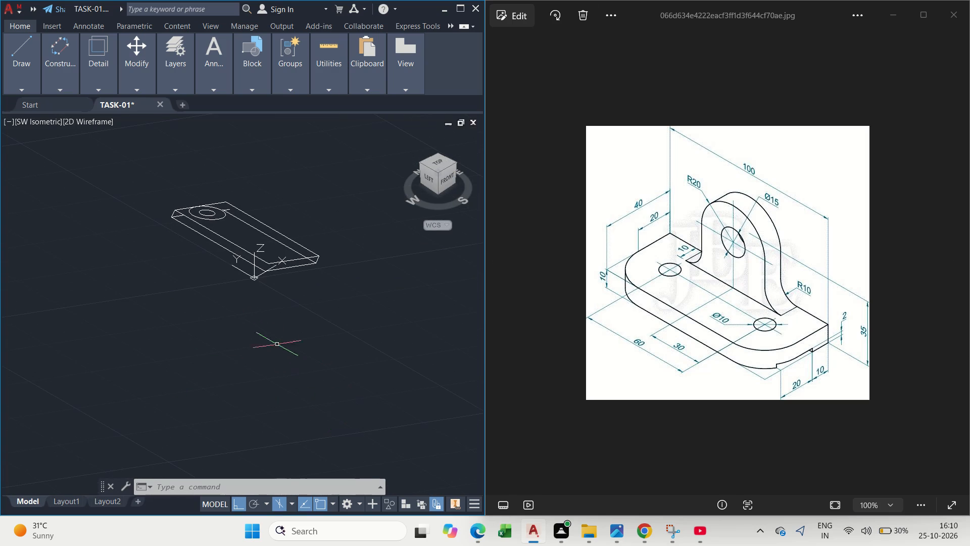
pyautogui.scroll(4, 200, 207)
pyautogui.moveTo(202, 240); pyautogui.dragTo(220, 310, button='middle')
pyautogui.moveTo(295, 396); pyautogui.dragTo(294, 396)
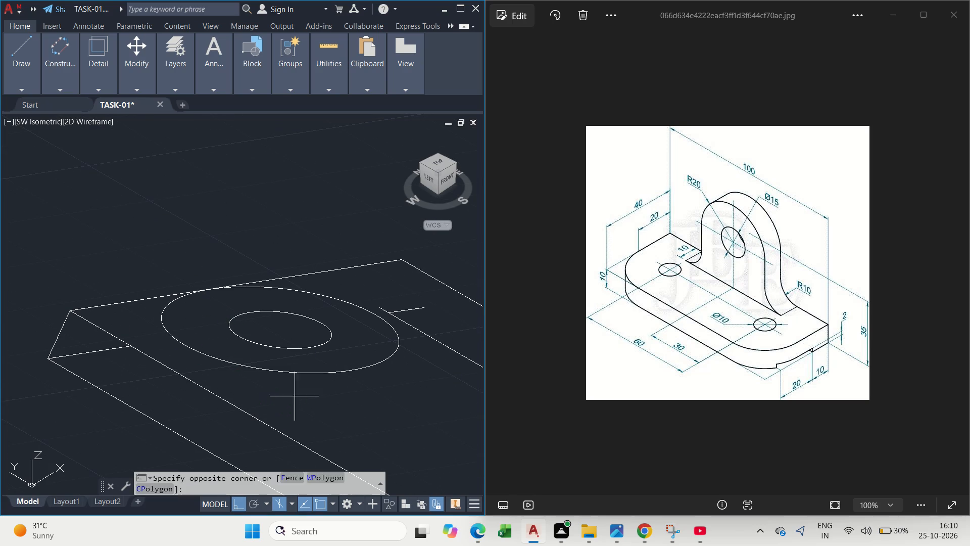
pyautogui.moveTo(294, 396); pyautogui.dragTo(279, 377)
pyautogui.click(248, 328)
pyautogui.scroll(-1, 280, 371)
pyautogui.press('Delete')
# Delete the leftover long inner line and its short crossing stub on the base plate's top face.
pyautogui.moveTo(285, 373); pyautogui.dragTo(276, 374, button='middle')
pyautogui.scroll(-1, 276, 374)
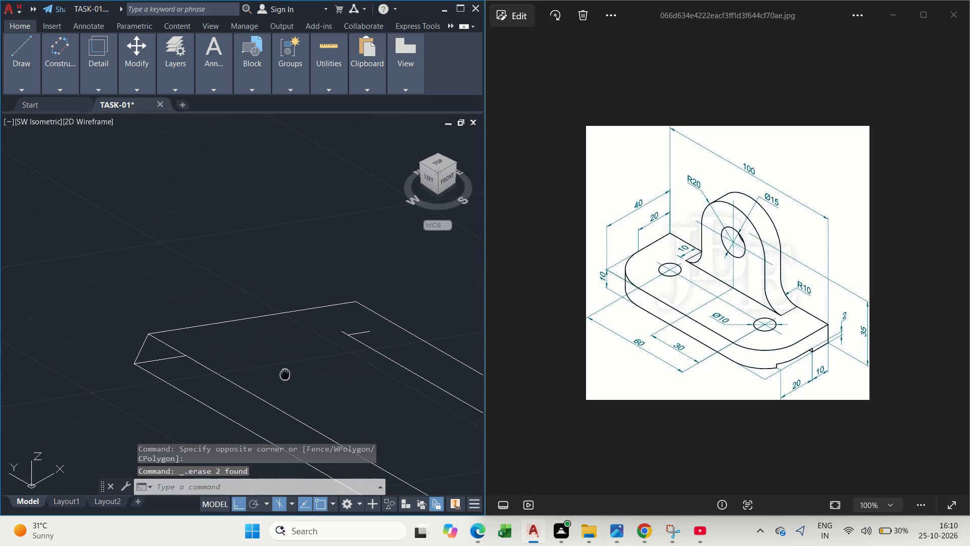
pyautogui.moveTo(276, 374); pyautogui.dragTo(275, 374, button='middle')
pyautogui.scroll(2, 349, 365)
pyautogui.moveTo(310, 376); pyautogui.dragTo(286, 340)
pyautogui.moveTo(252, 304); pyautogui.dragTo(254, 309)
pyautogui.press('Delete')
# Draw a line joining the upper and lower corners of the base plate nearest the origin.
pyautogui.scroll(-2, 289, 358)
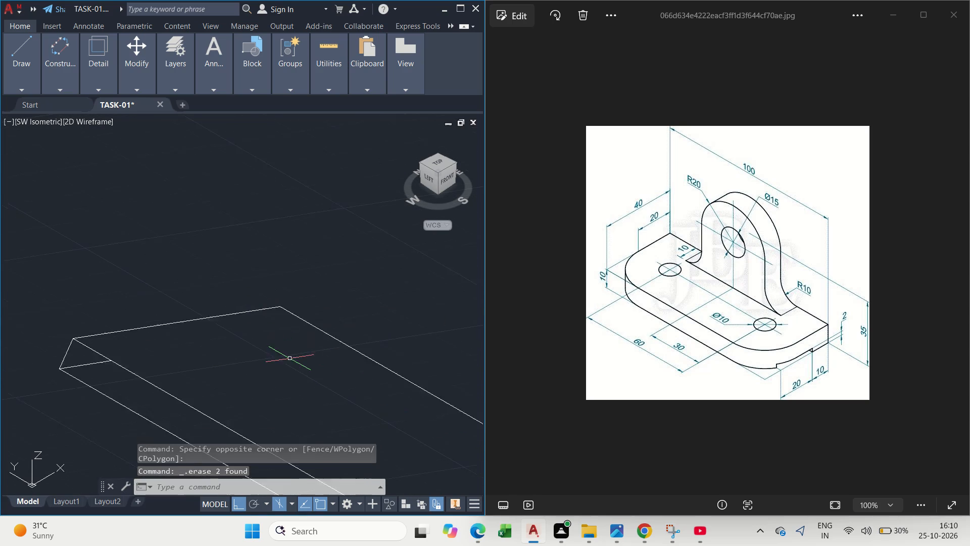
pyautogui.scroll(-1, 289, 358)
pyautogui.moveTo(374, 466); pyautogui.dragTo(341, 445, button='middle')
pyautogui.scroll(2, 257, 361)
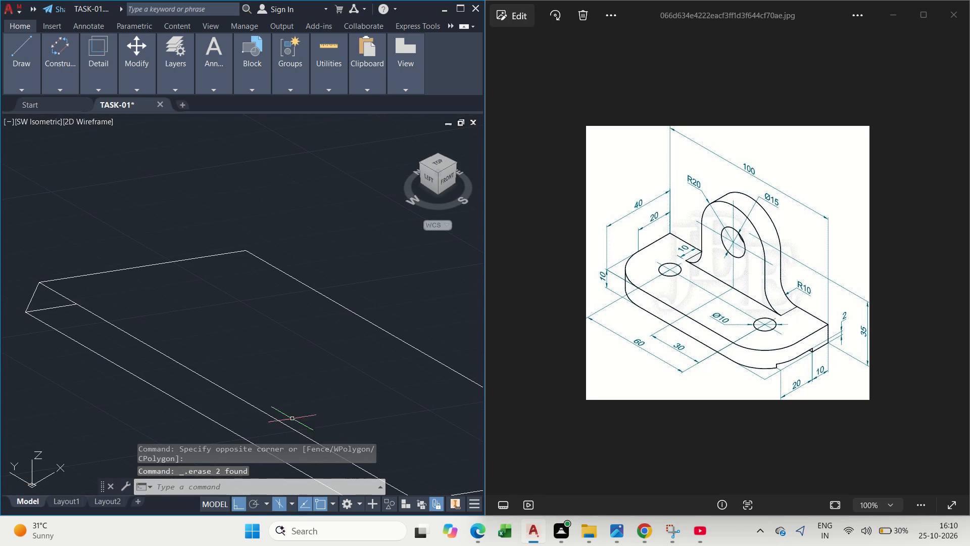
pyautogui.scroll(-3, 255, 379)
pyautogui.moveTo(296, 467); pyautogui.dragTo(282, 458, button='middle')
pyautogui.scroll(4, 292, 383)
pyautogui.moveTo(285, 451); pyautogui.dragTo(200, 268, button='middle')
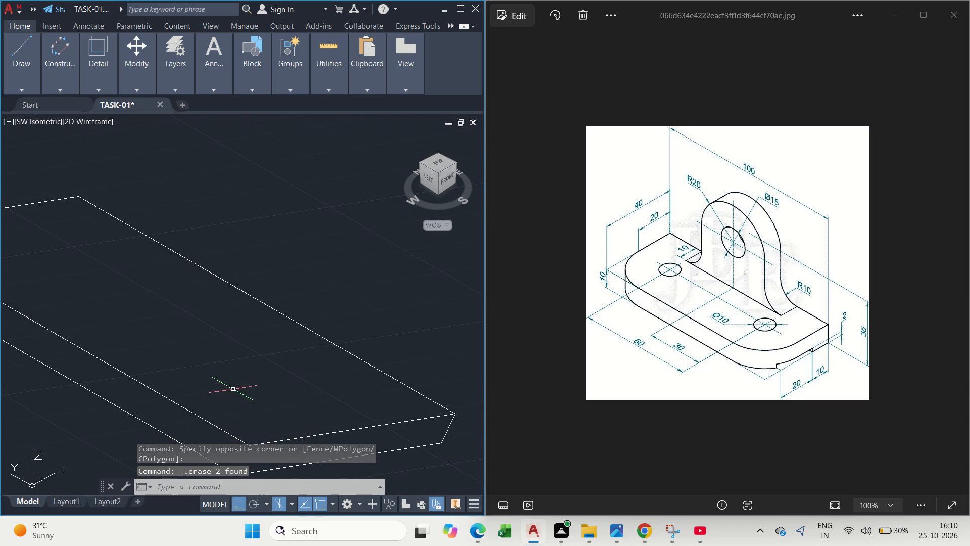
pyautogui.moveTo(238, 434); pyautogui.dragTo(271, 250, button='middle')
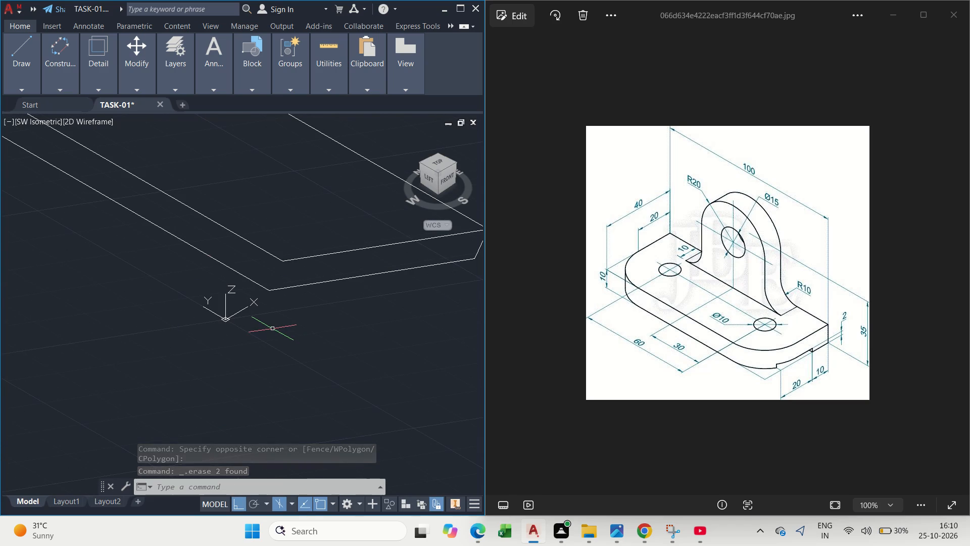
pyautogui.press('l')
pyautogui.press('space')
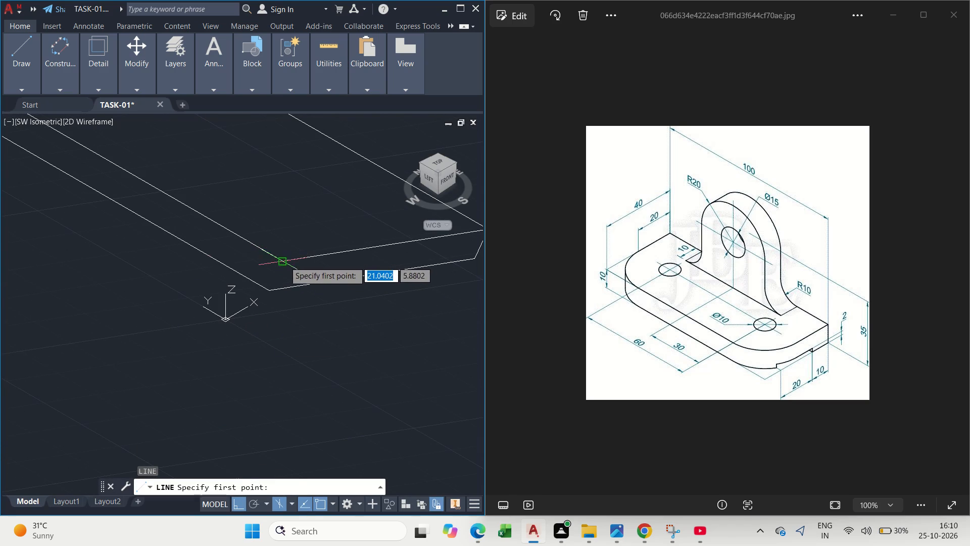
pyautogui.click(284, 264)
pyautogui.click(268, 293)
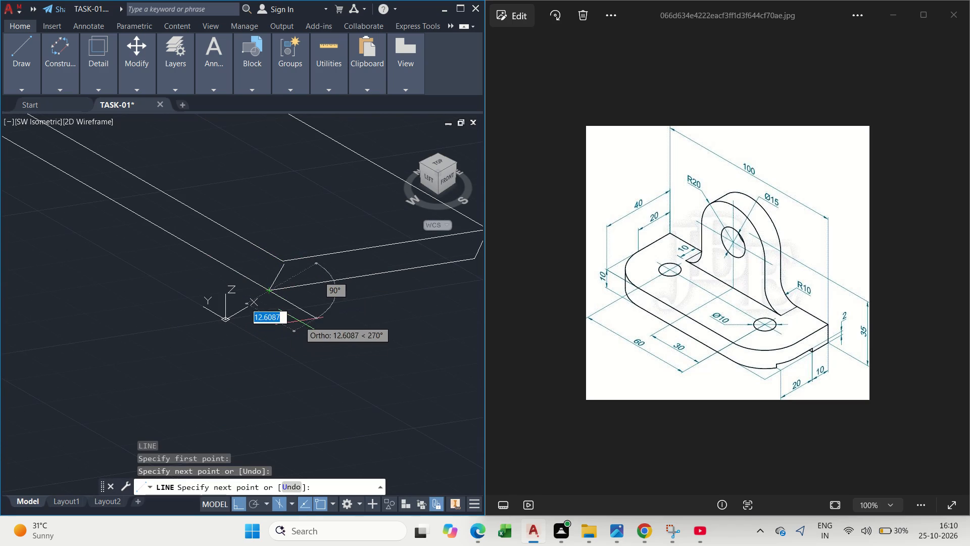
pyautogui.press('Escape')
pyautogui.scroll(-2, 300, 332)
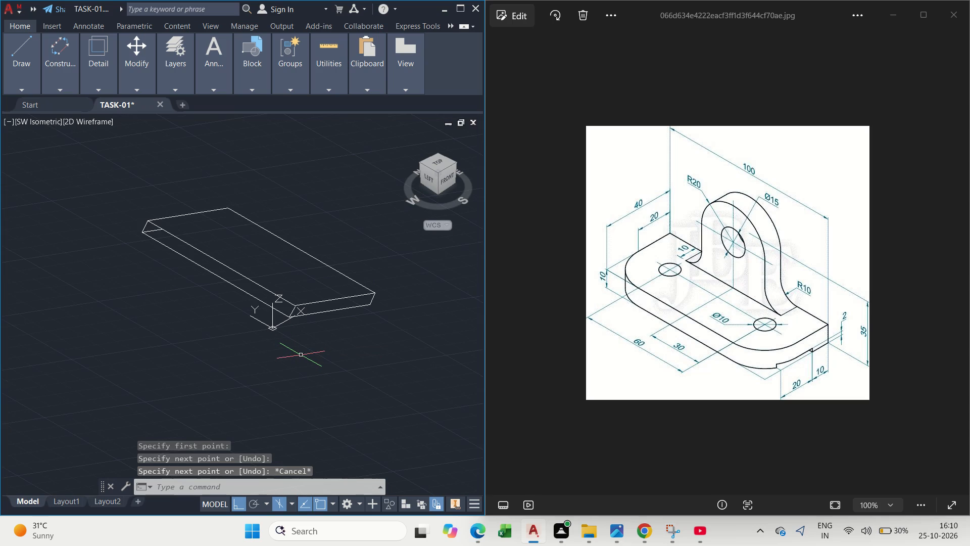
# Enlarge the drawing window and examine the base block's edges and corners from different angles.
pyautogui.click(456, 8)
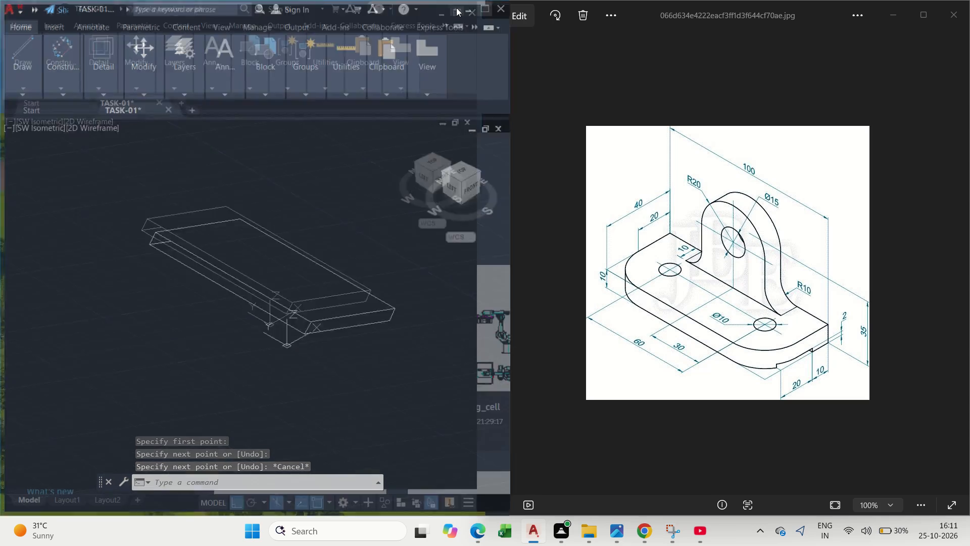
pyautogui.scroll(4, 467, 253)
pyautogui.middleClick(473, 262)
pyautogui.scroll(-2, 471, 264)
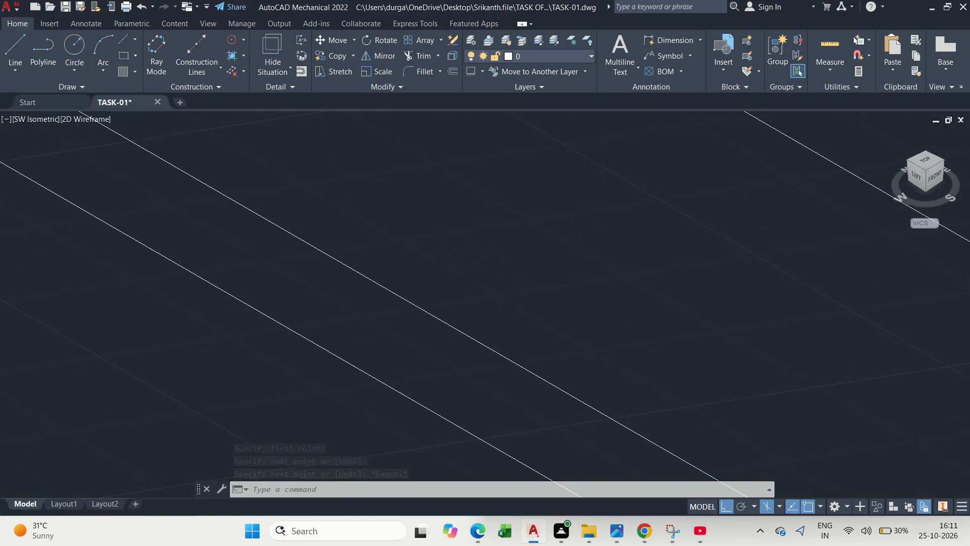
pyautogui.scroll(-3, 469, 267)
pyautogui.moveTo(495, 294); pyautogui.dragTo(370, 289, button='middle')
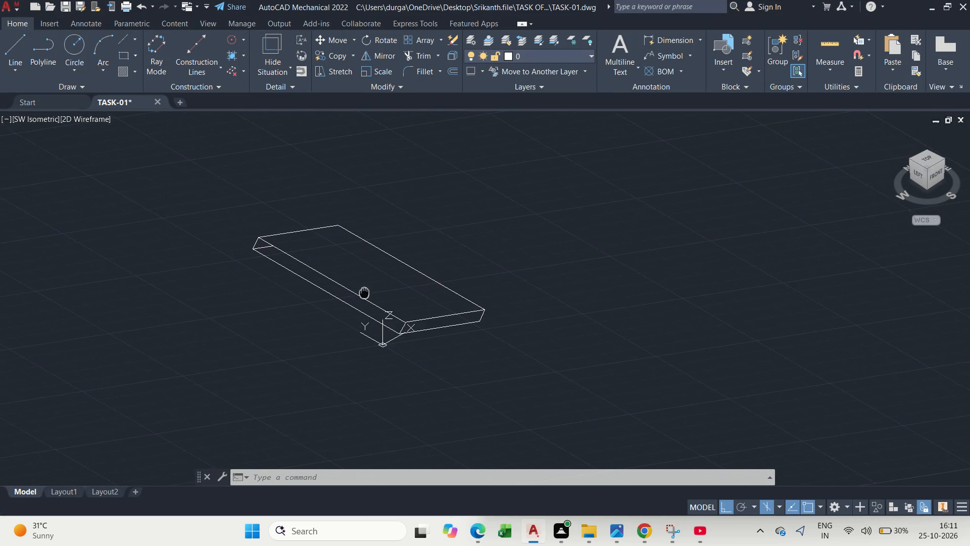
pyautogui.moveTo(370, 289); pyautogui.dragTo(379, 286, button='middle')
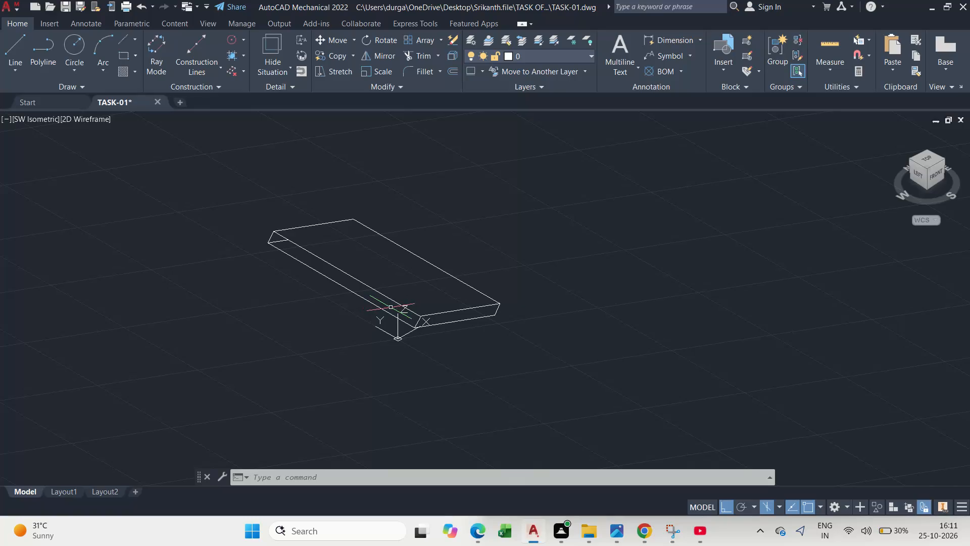
pyautogui.keyDown('ctrl'); pyautogui.moveTo(515, 277); pyautogui.dragTo(416, 256, button='middle'); pyautogui.keyUp('ctrl')
pyautogui.keyDown('shift'); pyautogui.moveTo(318, 298); pyautogui.dragTo(317, 299, button='middle'); pyautogui.keyUp('shift')
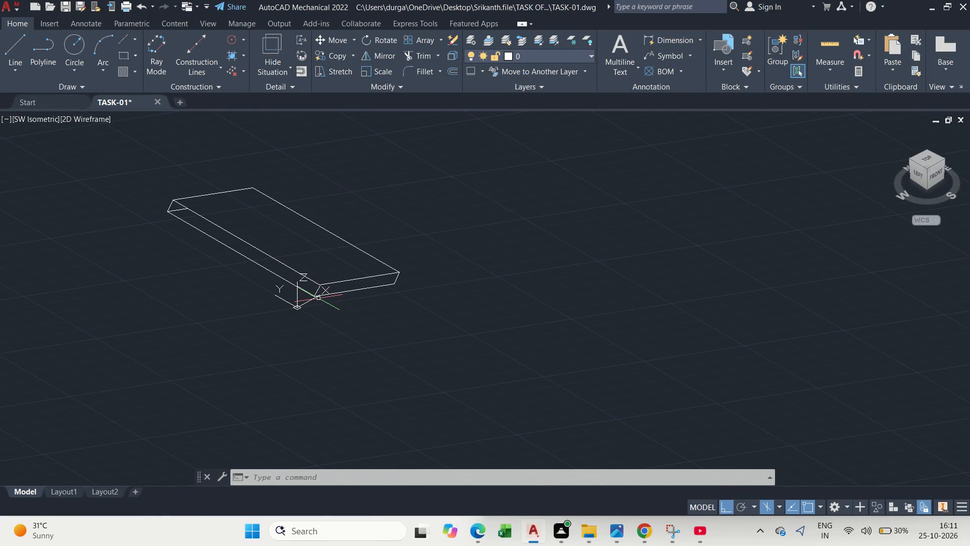
pyautogui.keyDown('shift'); pyautogui.moveTo(317, 299); pyautogui.dragTo(557, 292, button='middle'); pyautogui.keyUp('shift')
pyautogui.moveTo(345, 317); pyautogui.dragTo(620, 272, button='middle')
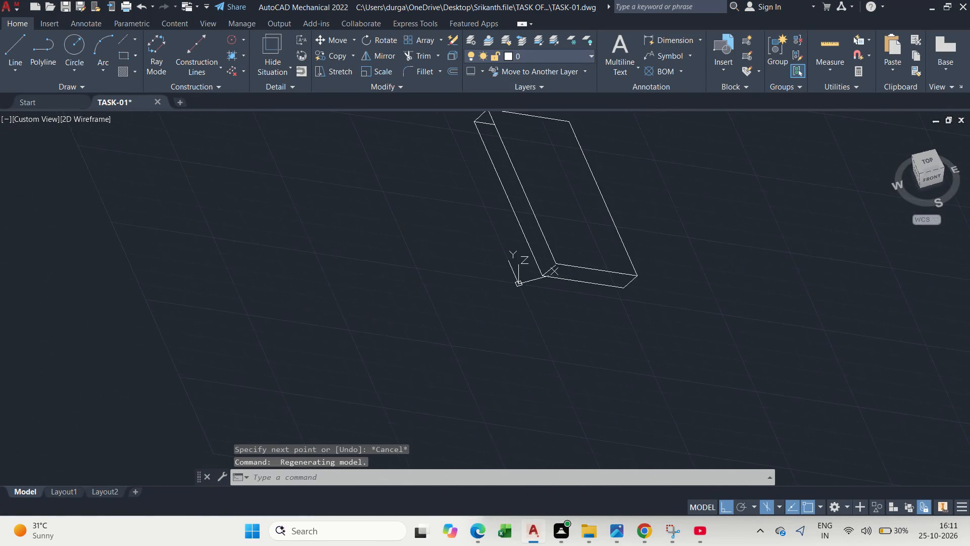
pyautogui.moveTo(620, 272); pyautogui.dragTo(624, 320, button='middle')
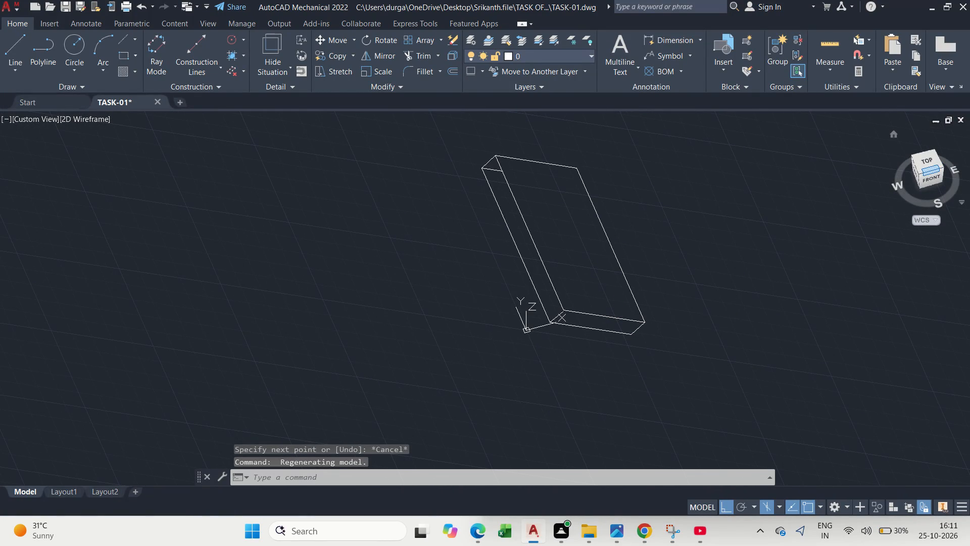
# Restore the SW Isometric view of the base block.
pyautogui.click(40, 120)
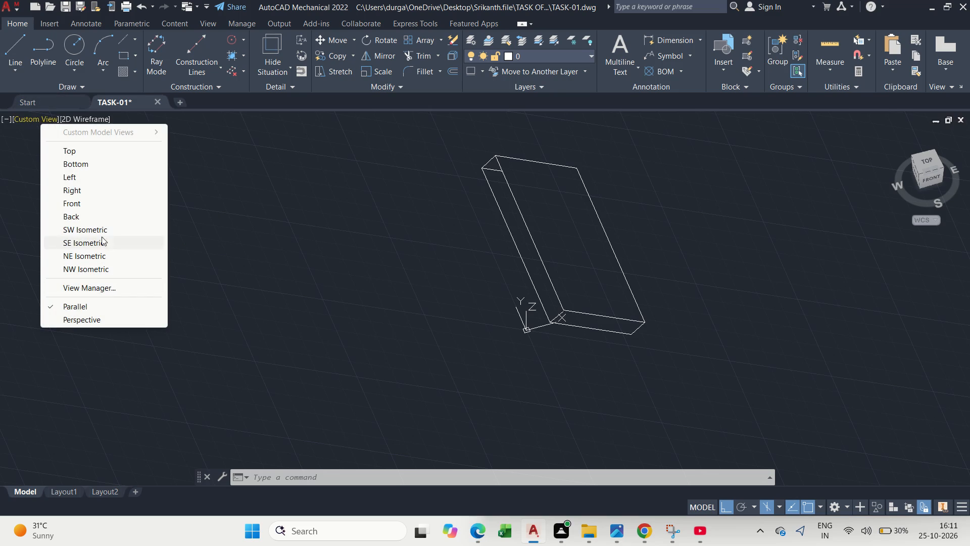
pyautogui.click(101, 231)
pyautogui.scroll(-3, 517, 414)
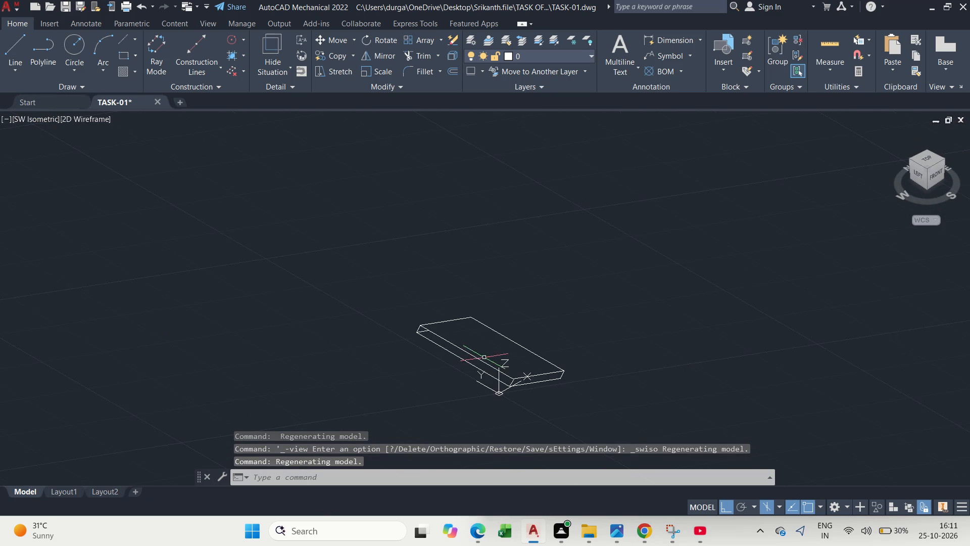
pyautogui.moveTo(535, 371); pyautogui.dragTo(430, 257, button='middle')
pyautogui.scroll(3, 389, 241)
pyautogui.moveTo(408, 282); pyautogui.dragTo(503, 427, button='middle')
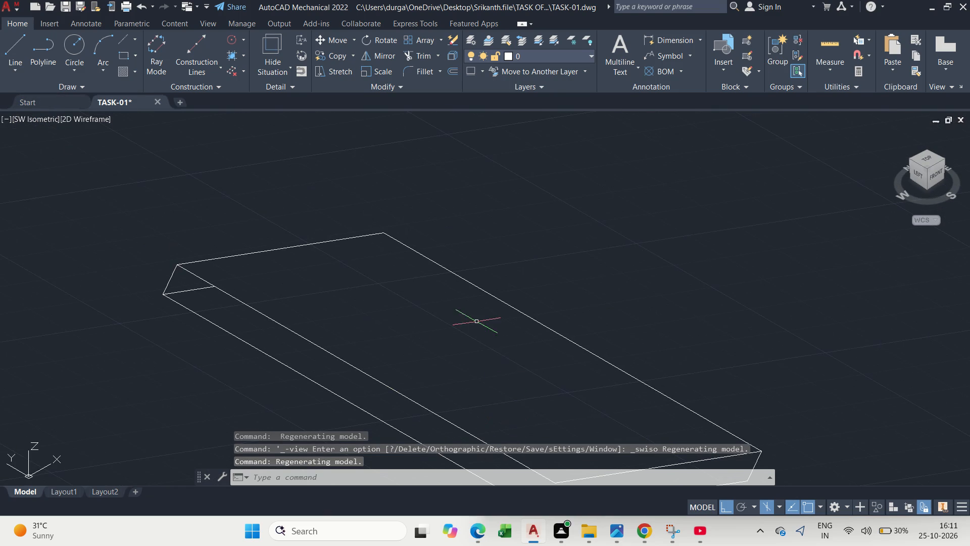
pyautogui.scroll(-2, 473, 315)
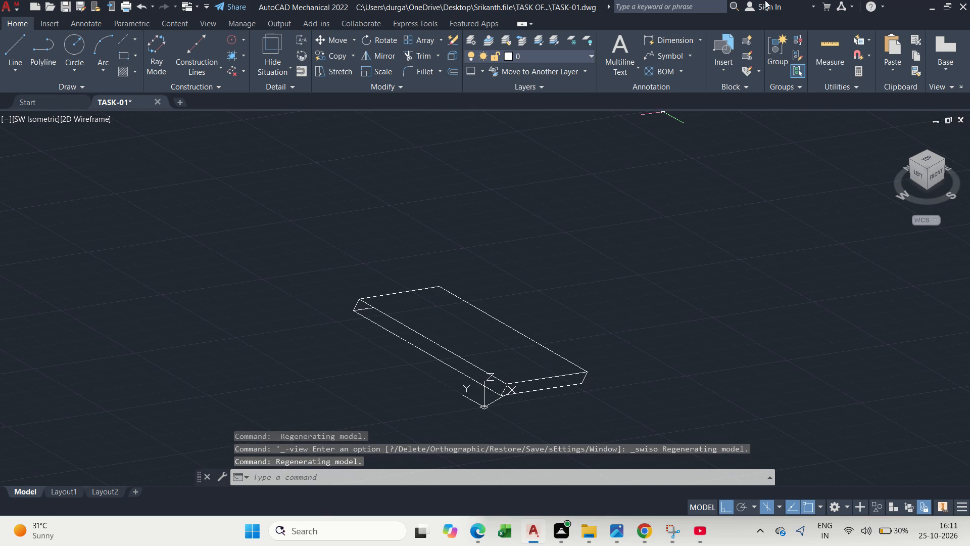
# Arrange the TASK-01 drawing window in the half of the screen beside the bracket reference image.
pyautogui.click(927, 11)
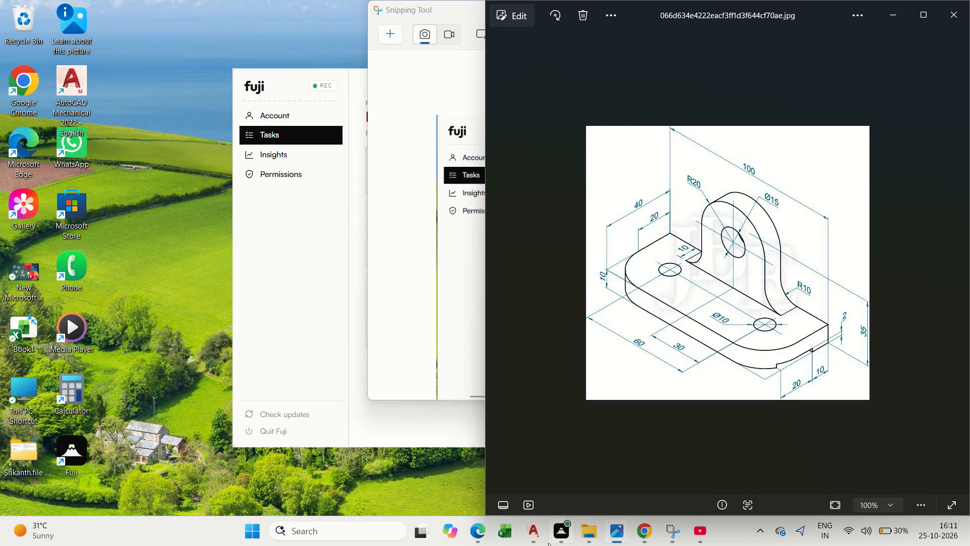
pyautogui.click(531, 532)
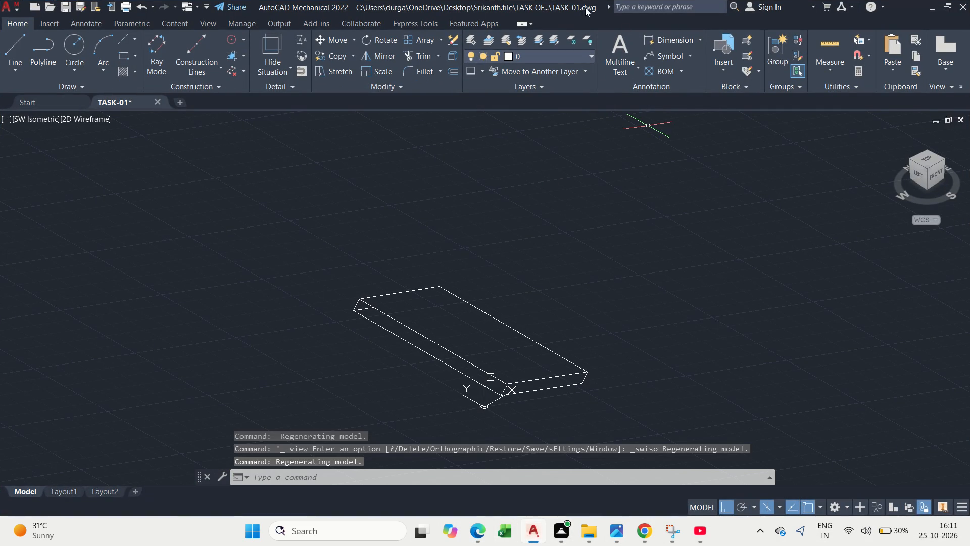
pyautogui.moveTo(593, 1); pyautogui.dragTo(341, 0)
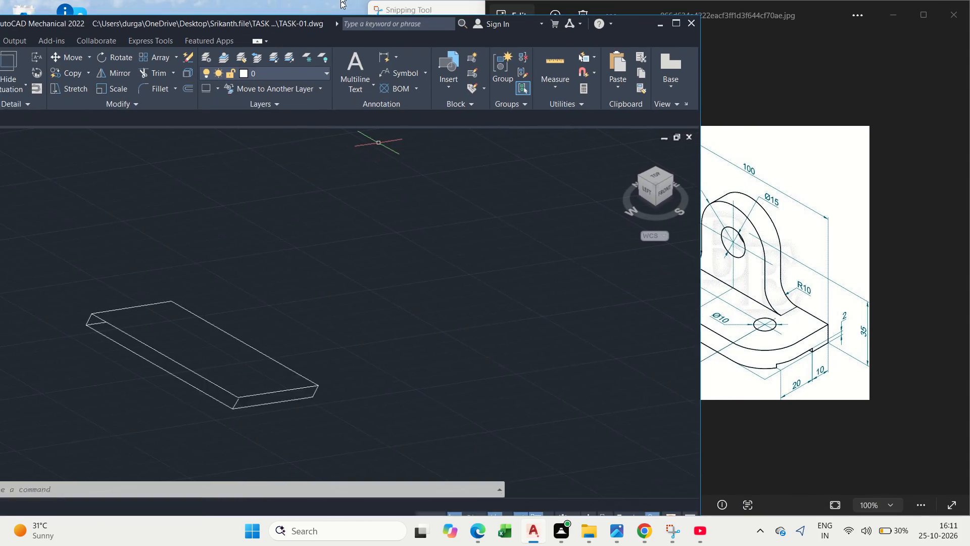
pyautogui.moveTo(341, 0); pyautogui.dragTo(675, 0)
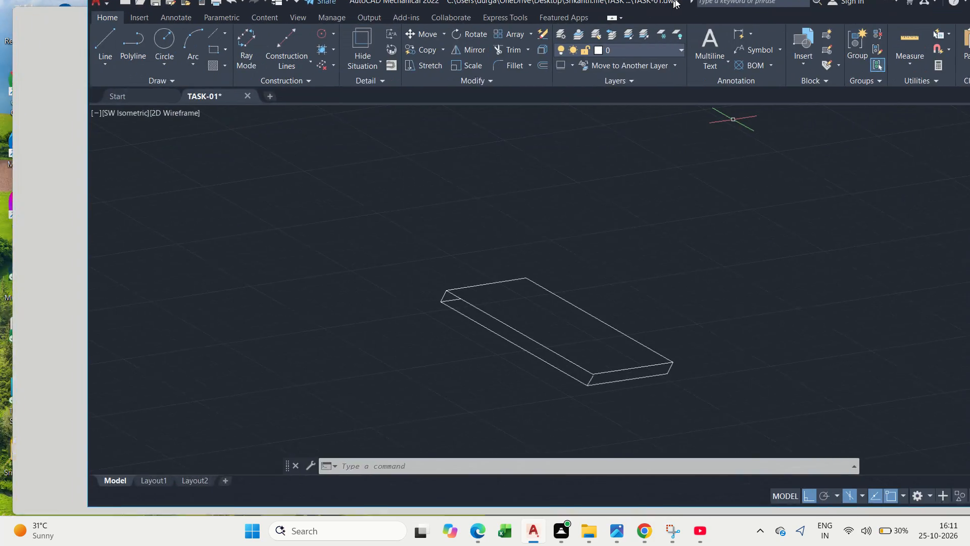
pyautogui.moveTo(675, 0); pyautogui.dragTo(479, 85)
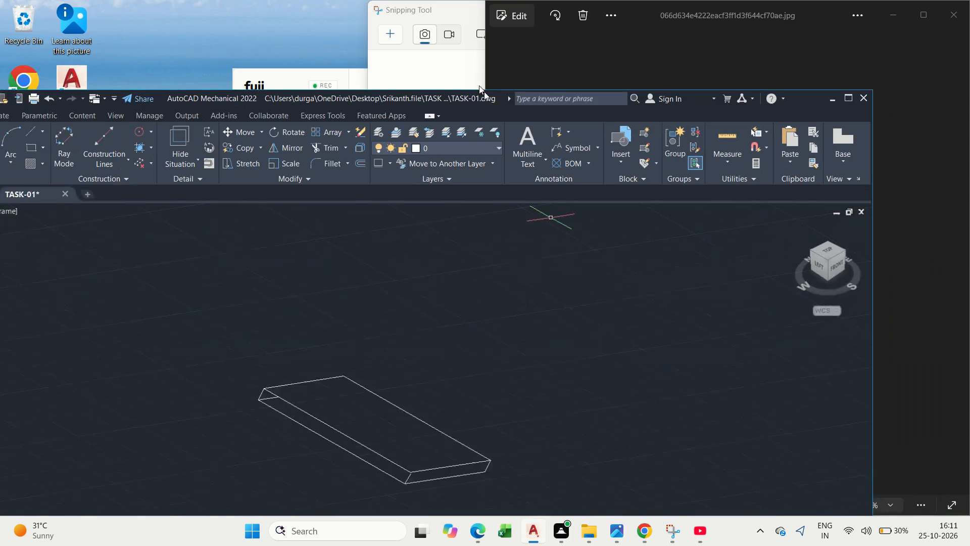
pyautogui.moveTo(479, 85); pyautogui.dragTo(527, 121)
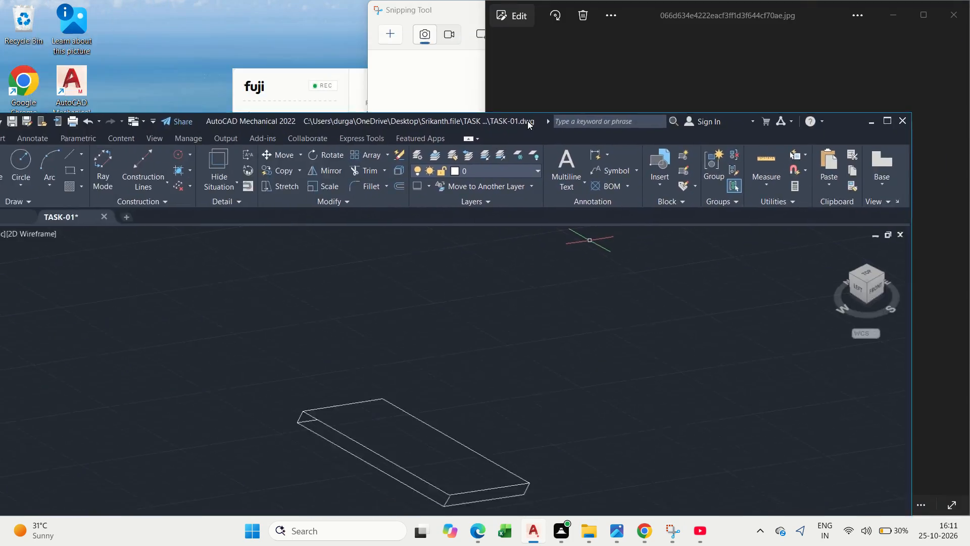
pyautogui.moveTo(527, 121); pyautogui.dragTo(534, 82)
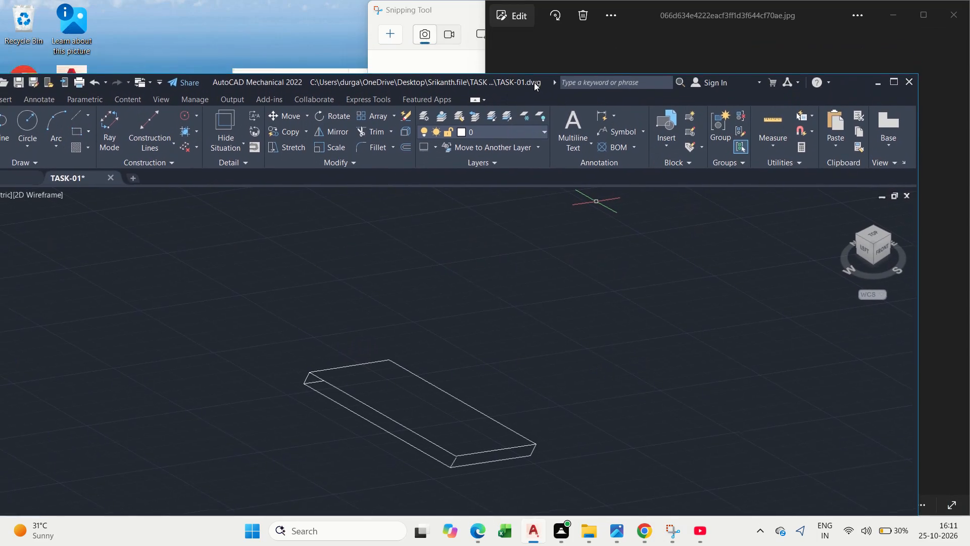
pyautogui.moveTo(534, 82); pyautogui.dragTo(498, 142)
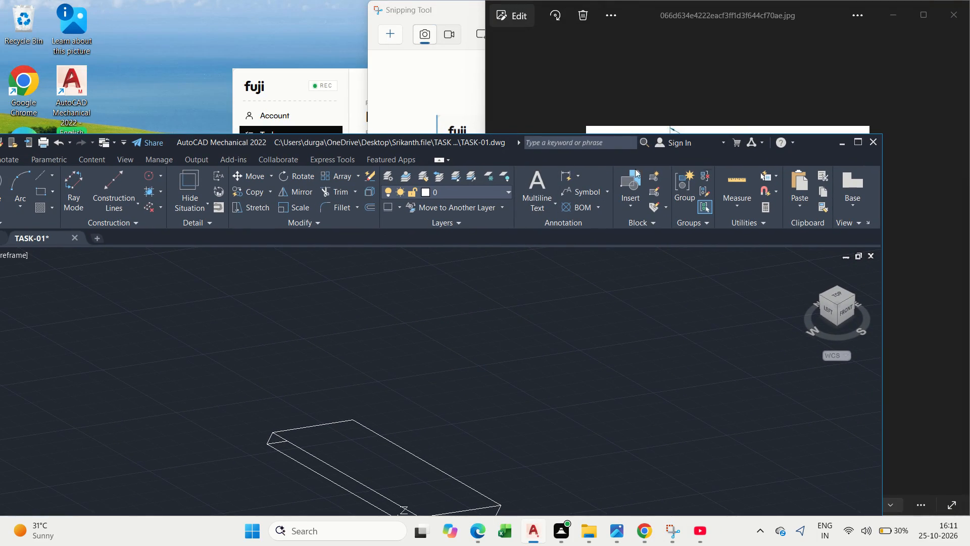
pyautogui.moveTo(511, 139); pyautogui.dragTo(363, 43)
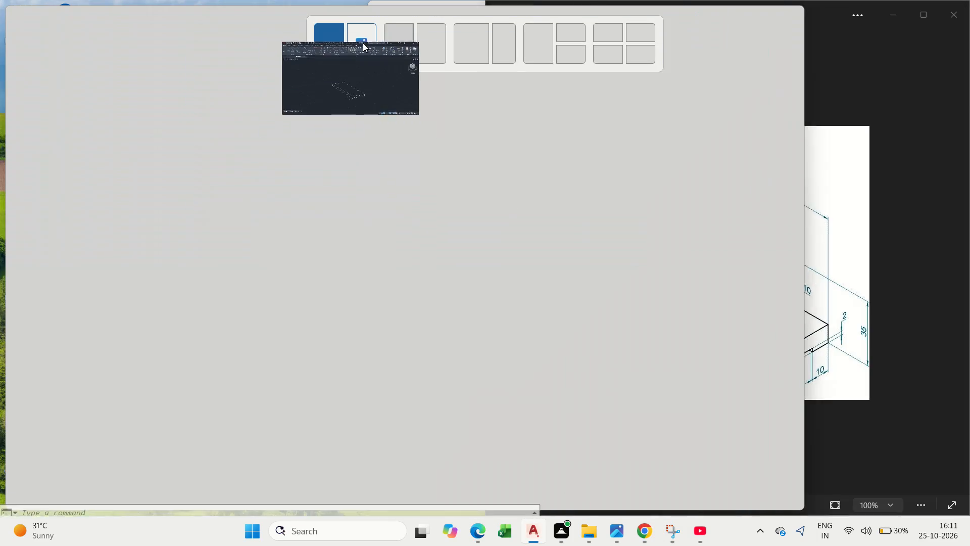
pyautogui.moveTo(363, 43); pyautogui.dragTo(405, 46)
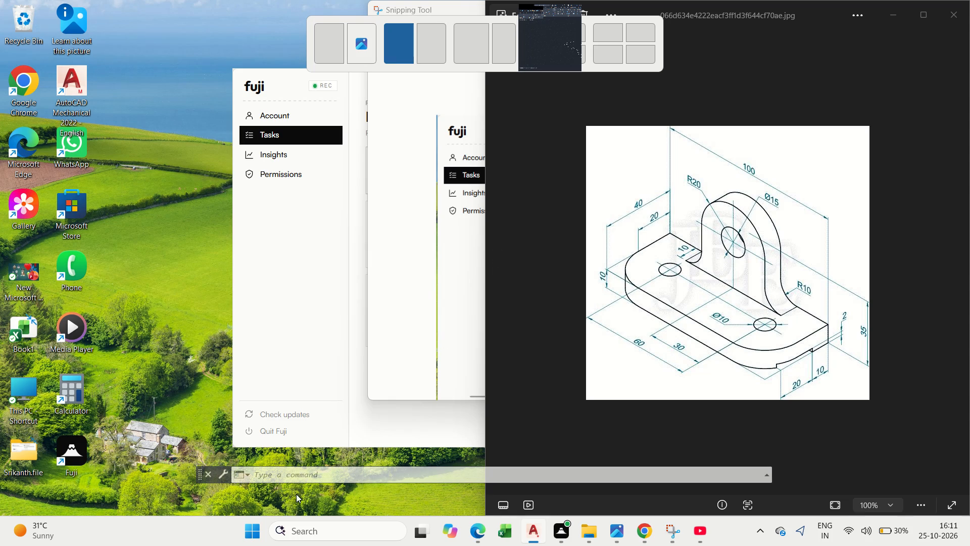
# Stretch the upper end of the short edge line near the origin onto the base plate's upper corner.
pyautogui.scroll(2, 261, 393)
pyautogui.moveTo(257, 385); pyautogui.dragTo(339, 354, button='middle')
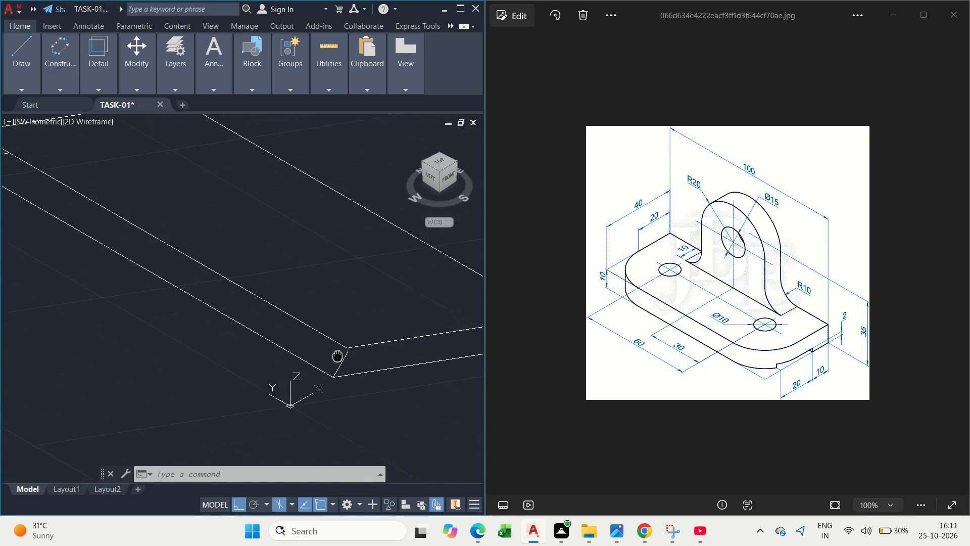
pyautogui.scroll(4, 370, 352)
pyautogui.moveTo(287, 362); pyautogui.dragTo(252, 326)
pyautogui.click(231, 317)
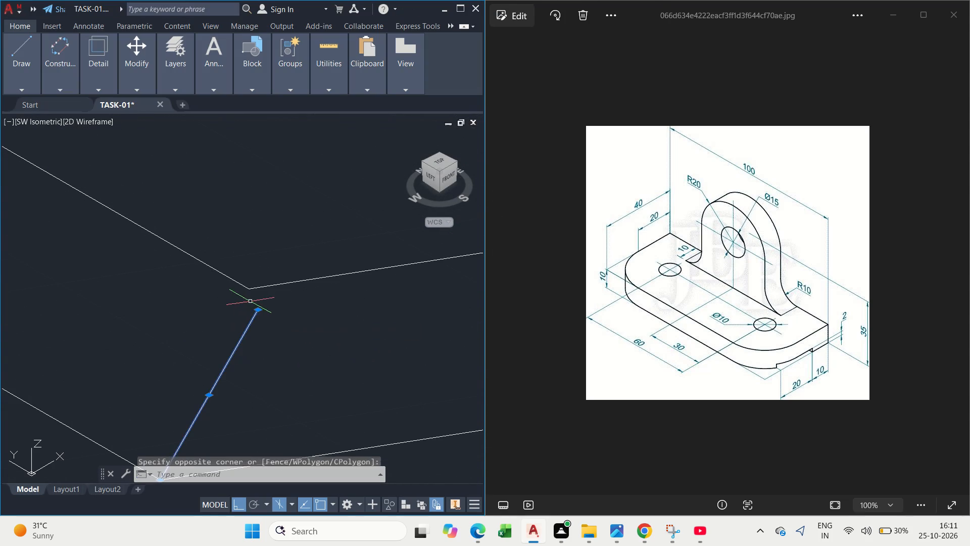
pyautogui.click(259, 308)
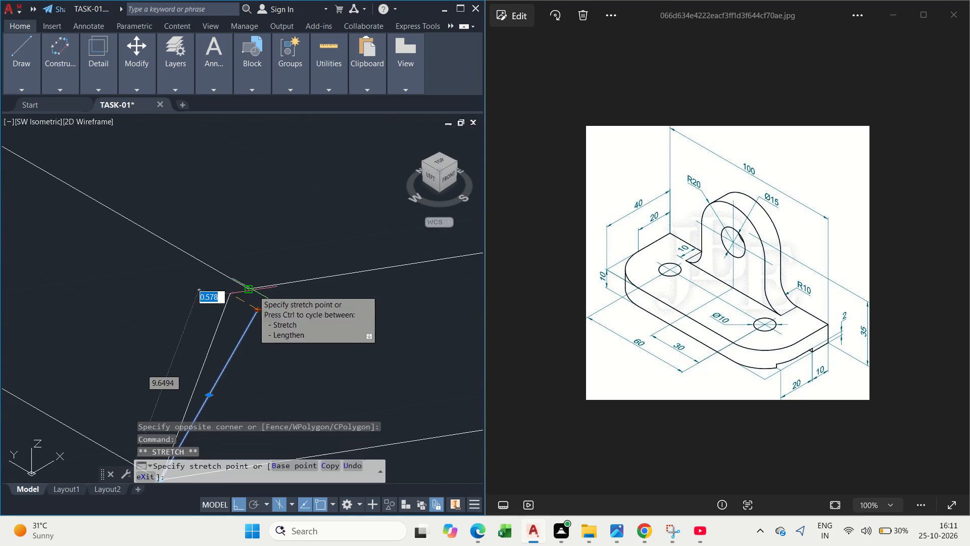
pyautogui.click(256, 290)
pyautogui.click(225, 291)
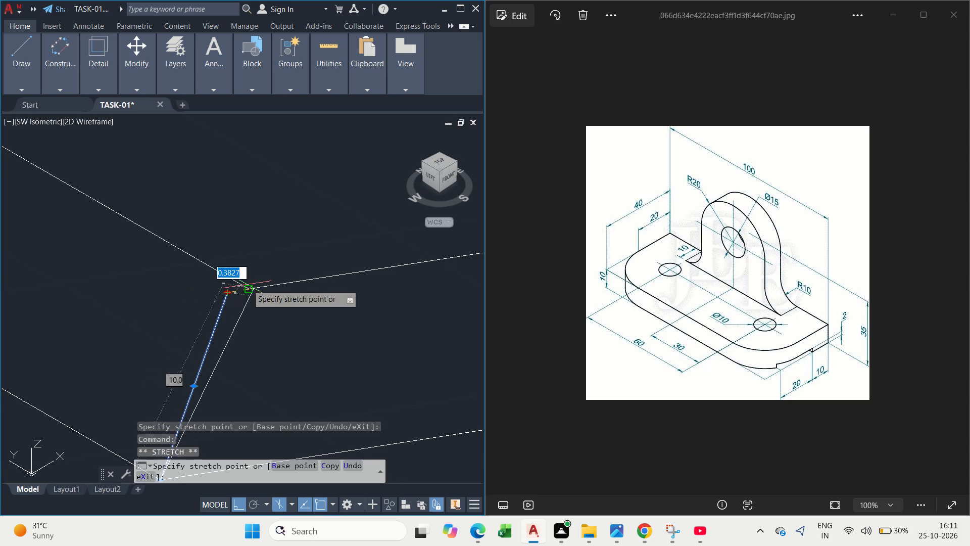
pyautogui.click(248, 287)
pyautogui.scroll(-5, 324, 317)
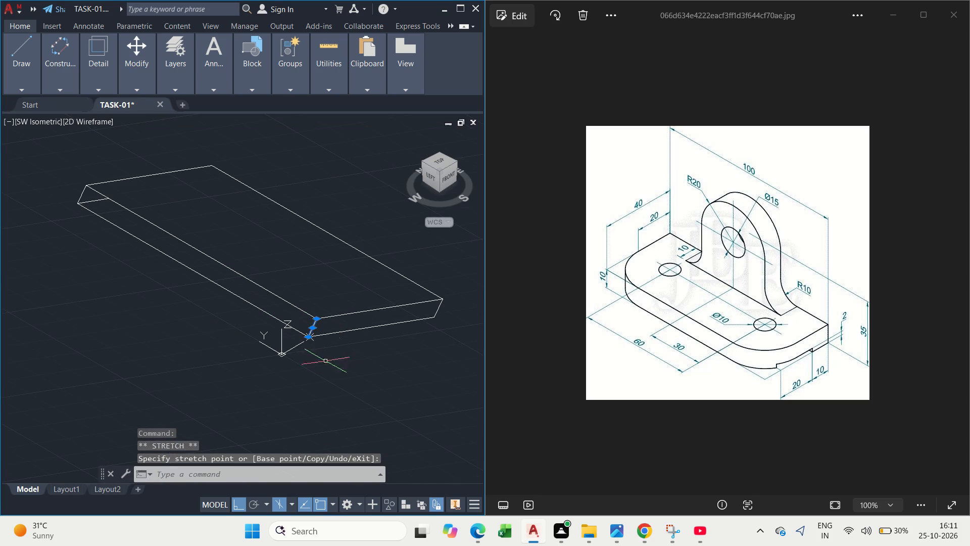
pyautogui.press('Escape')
# Delete all the lines of the base block from the drawing.
pyautogui.moveTo(320, 343); pyautogui.dragTo(293, 340, button='middle')
pyautogui.scroll(-1, 297, 343)
pyautogui.press('Escape')
pyautogui.moveTo(107, 211); pyautogui.dragTo(216, 271)
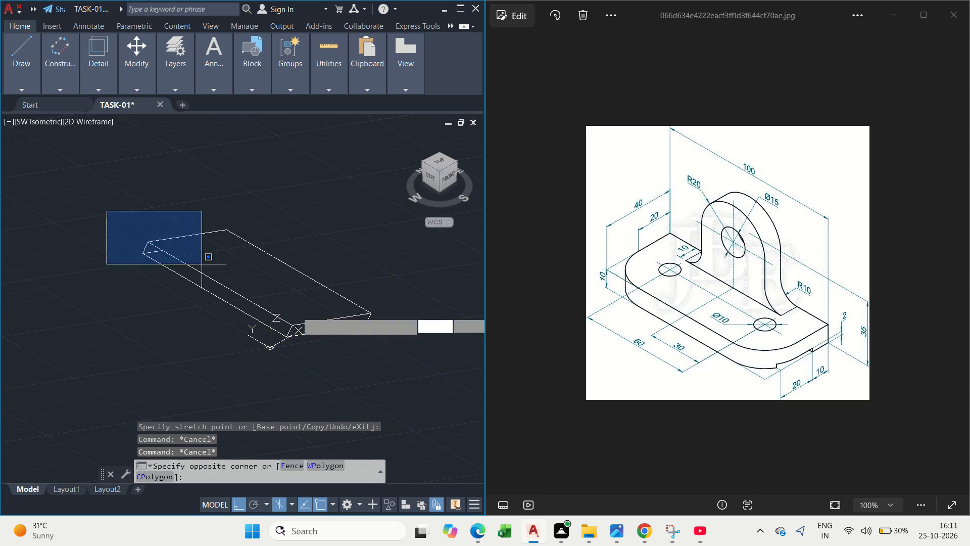
pyautogui.click(401, 384)
pyautogui.press('Delete')
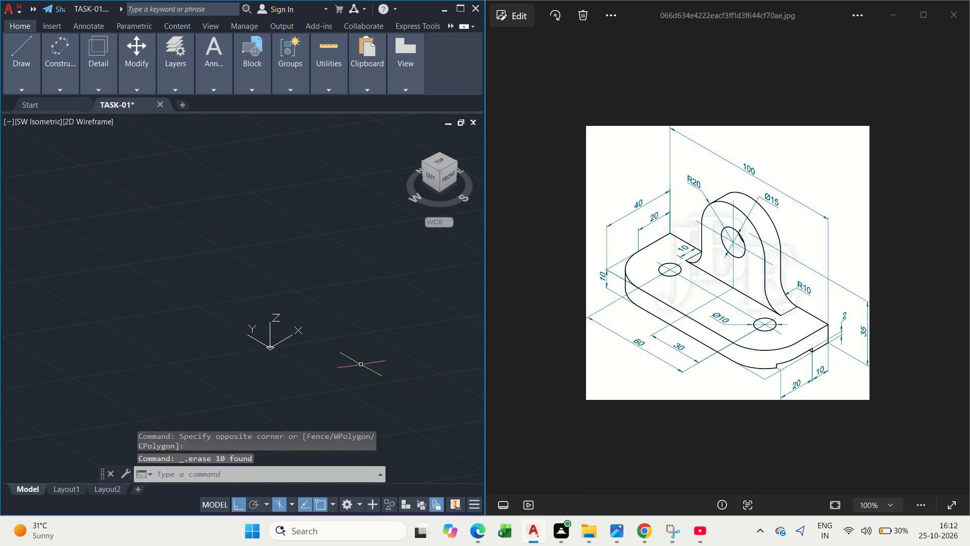
# Switch to the right isoplane and draw a 100-long line along the Y direction, starting near the origin.
pyautogui.moveTo(277, 238); pyautogui.dragTo(282, 246, button='middle')
pyautogui.scroll(-1, 277, 242)
pyautogui.moveTo(320, 230); pyautogui.dragTo(148, 377, button='middle')
pyautogui.scroll(-3, 267, 390)
pyautogui.moveTo(269, 390); pyautogui.dragTo(260, 274, button='middle')
pyautogui.scroll(1, 269, 390)
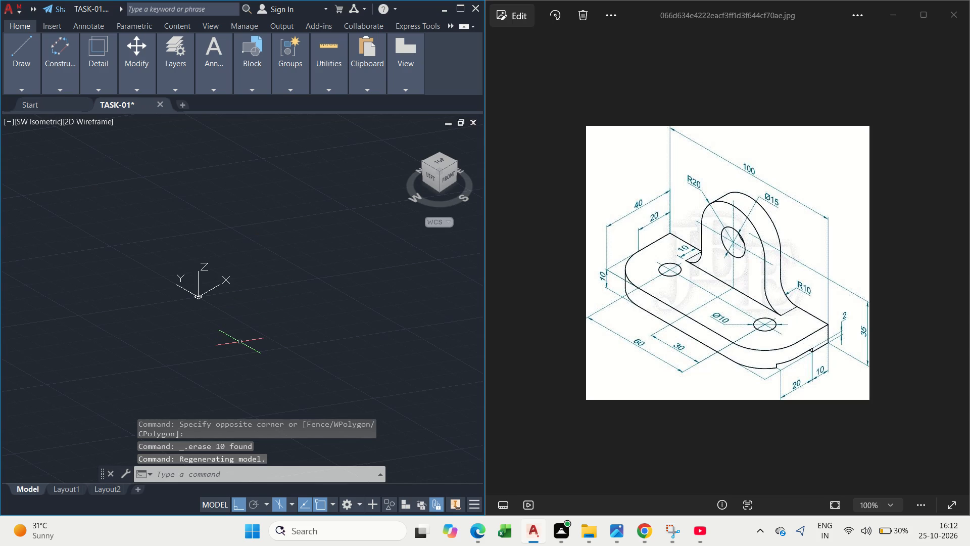
pyautogui.press('F5')
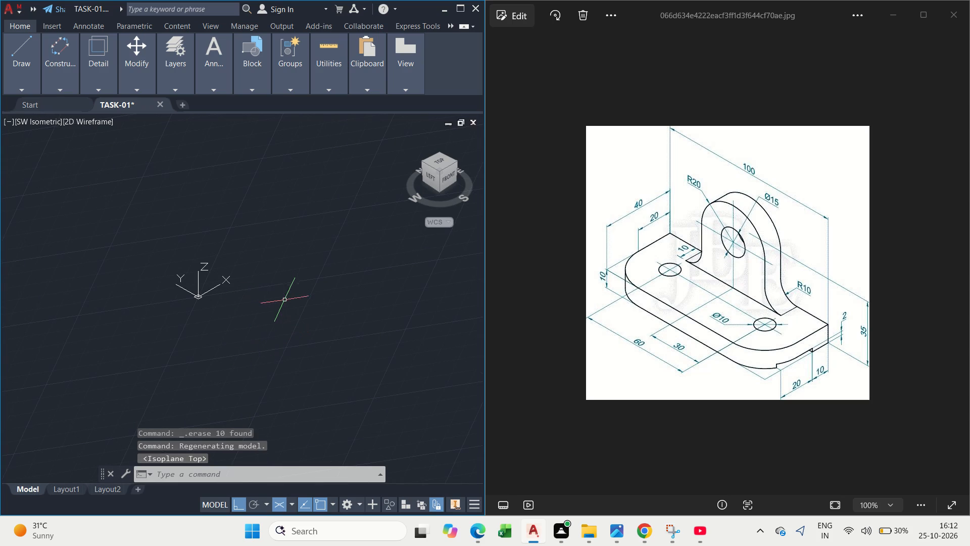
pyautogui.scroll(-3, 309, 324)
pyautogui.scroll(2, 300, 352)
pyautogui.moveTo(292, 362); pyautogui.dragTo(299, 391, button='middle')
pyautogui.scroll(-1, 299, 391)
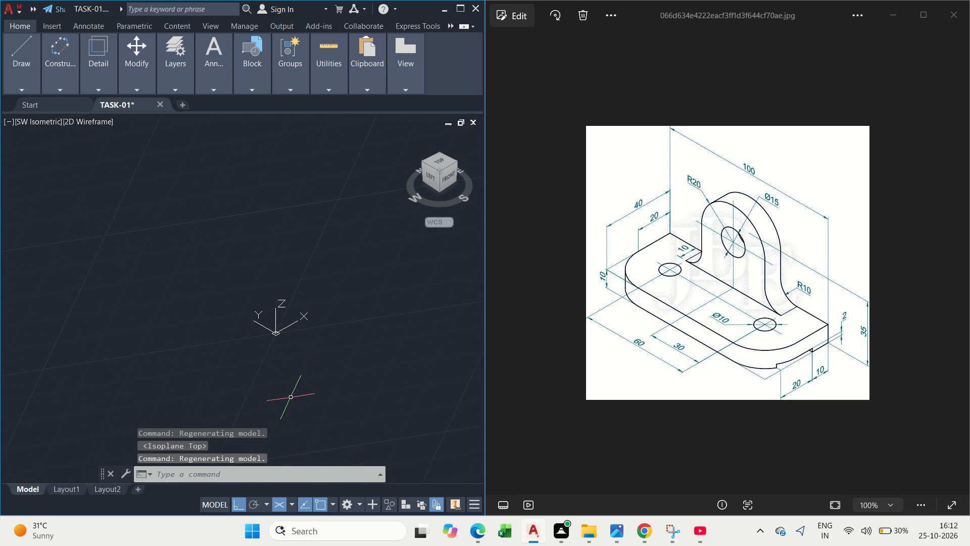
pyautogui.press('F5')
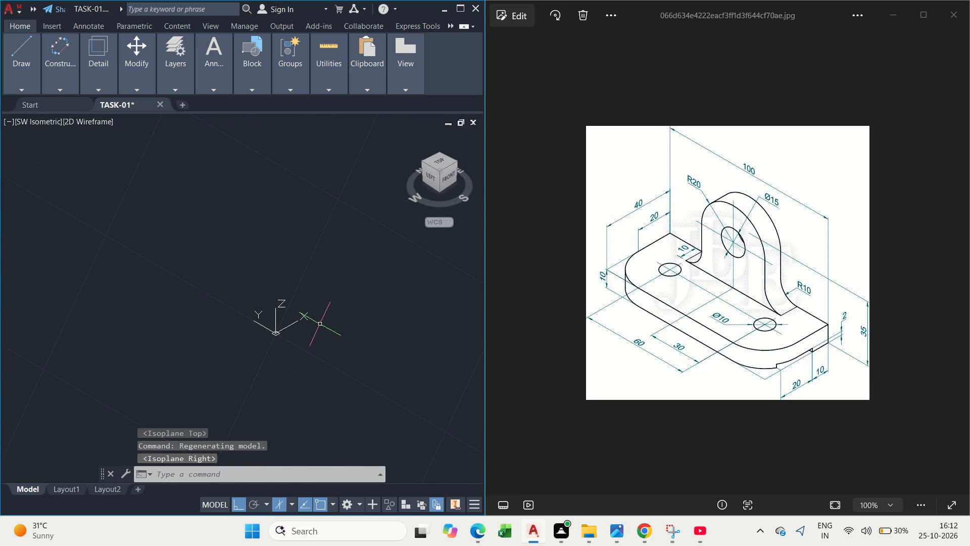
pyautogui.scroll(-2, 327, 314)
pyautogui.moveTo(328, 322); pyautogui.dragTo(339, 333, button='middle')
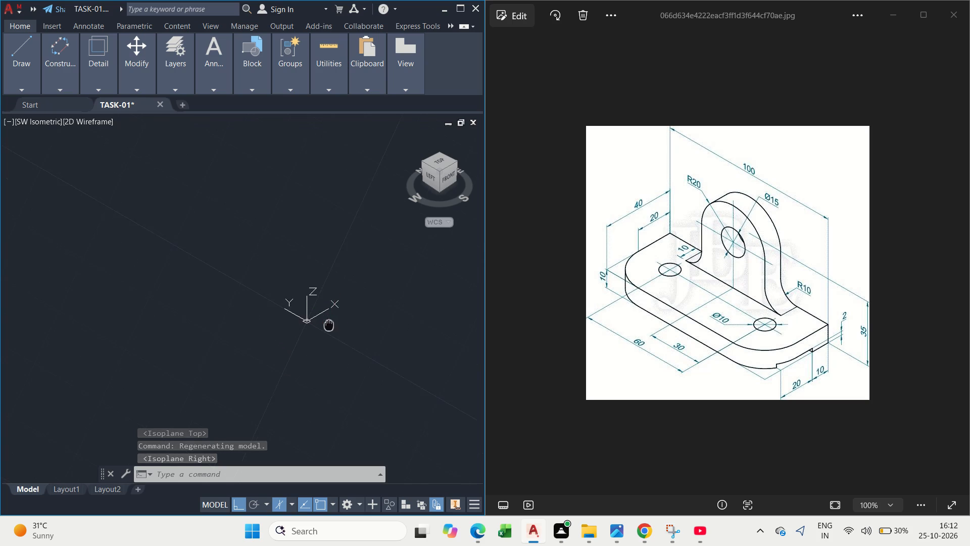
pyautogui.moveTo(339, 333); pyautogui.dragTo(346, 337, button='middle')
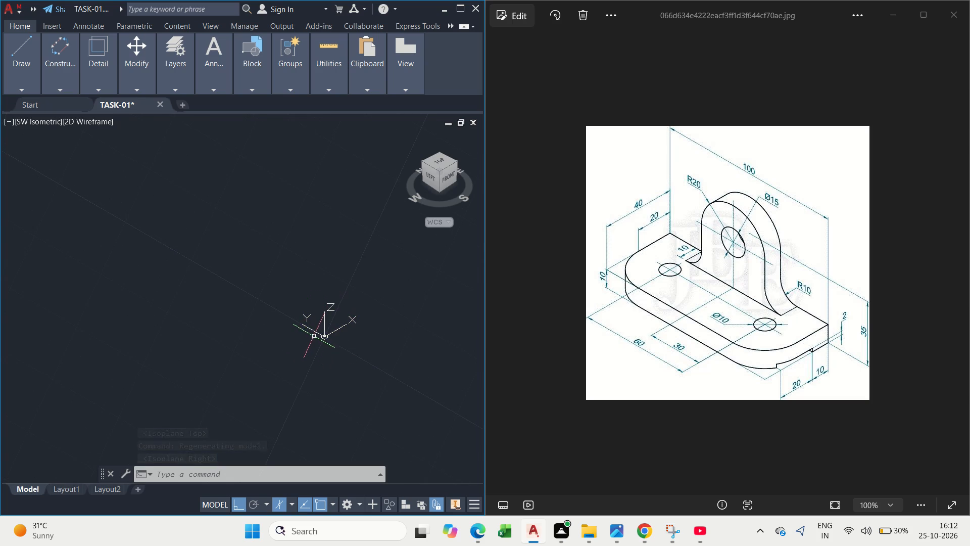
pyautogui.write('L')
pyautogui.press('space')
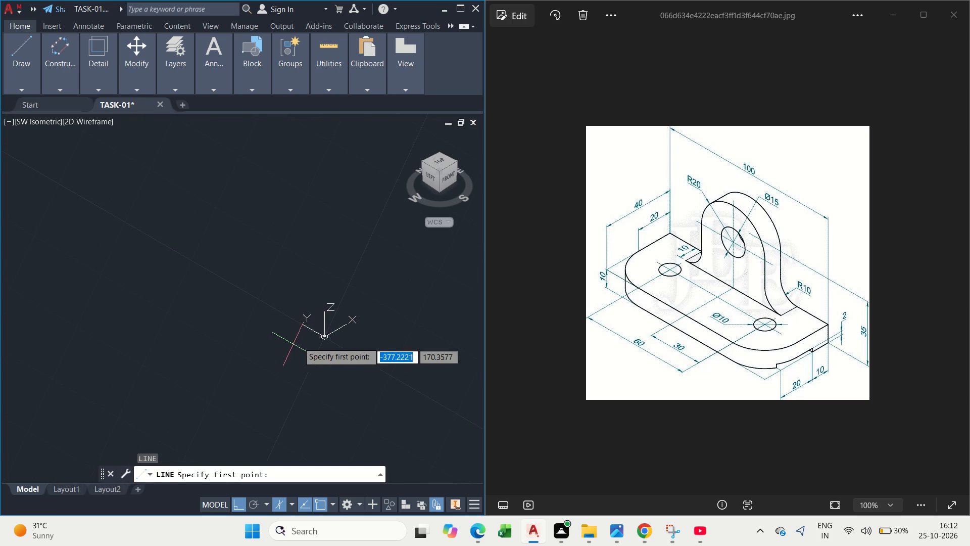
pyautogui.moveTo(323, 338); pyautogui.dragTo(308, 328)
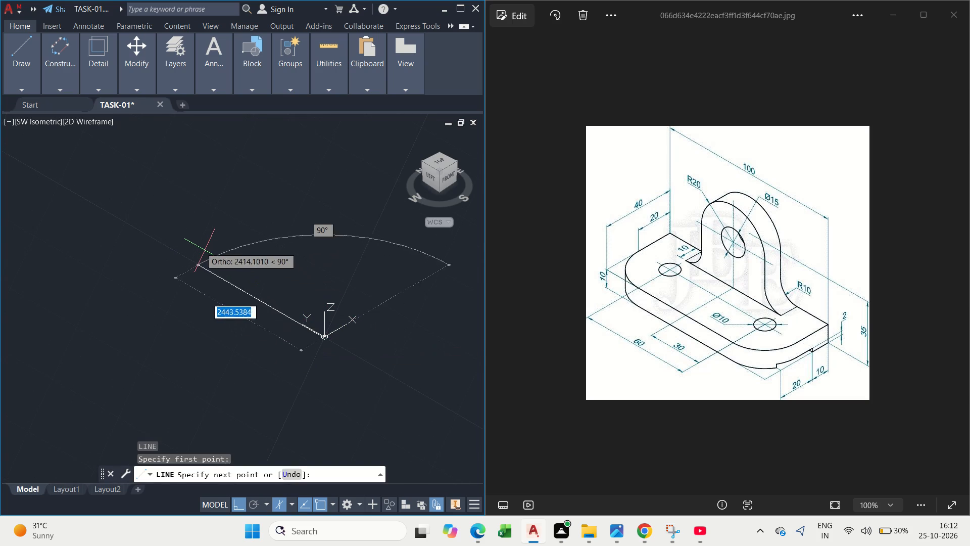
pyautogui.write('1000')
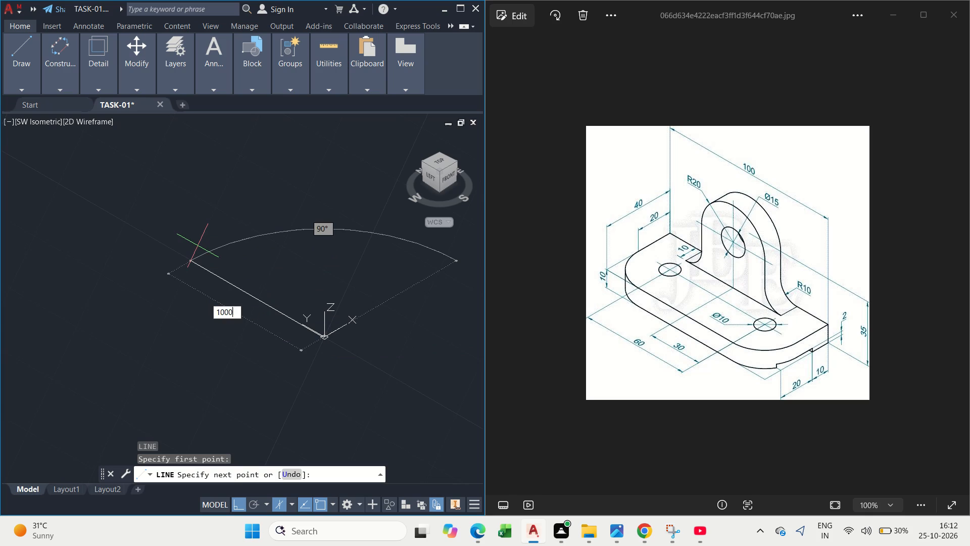
pyautogui.press('BackSpace')
pyautogui.press('Return')
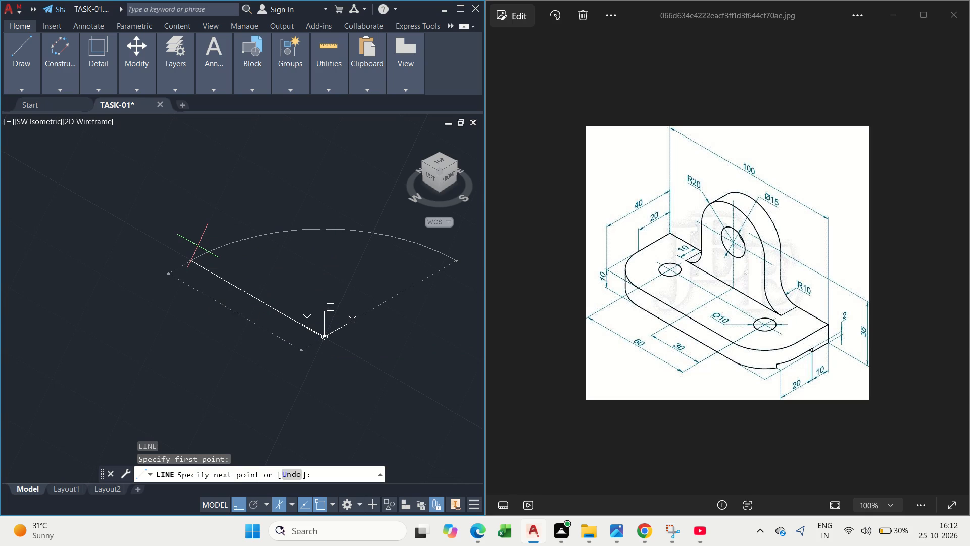
# Switch to the left isoplane and continue the base outline with a 40-long short edge from the long edge's far end.
pyautogui.scroll(3, 321, 369)
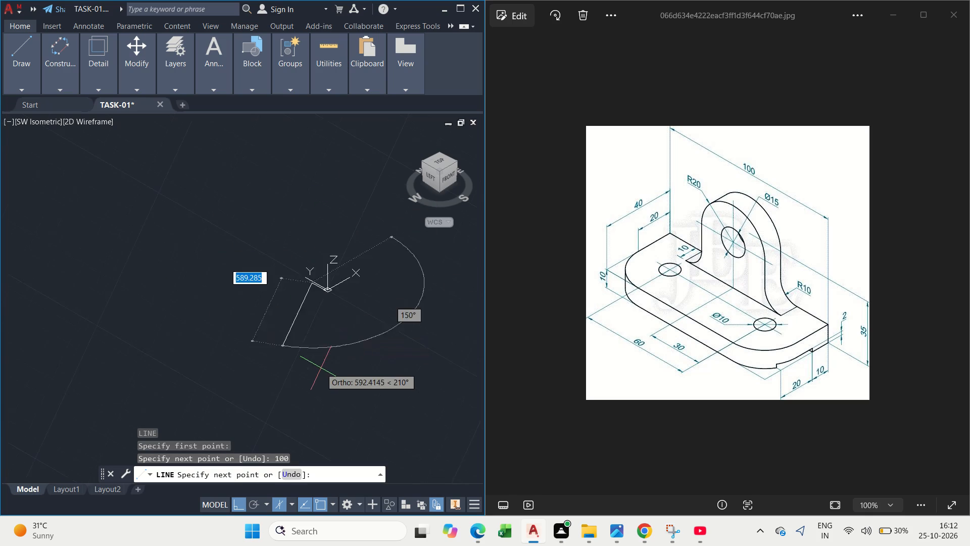
pyautogui.scroll(2, 319, 181)
pyautogui.scroll(4, 334, 327)
pyautogui.scroll(1, 241, 257)
pyautogui.moveTo(266, 260); pyautogui.dragTo(362, 382, button='middle')
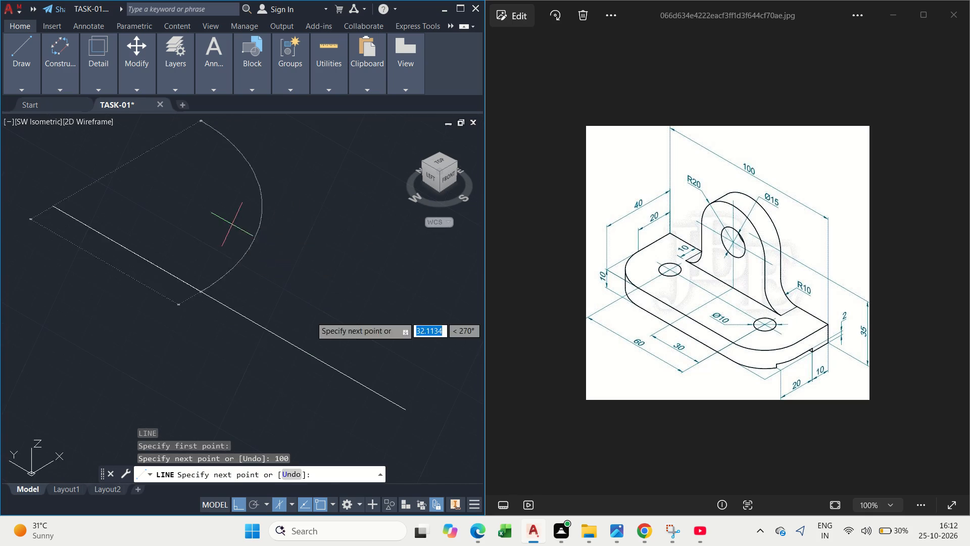
pyautogui.moveTo(362, 382); pyautogui.dragTo(414, 436, button='middle')
pyautogui.moveTo(370, 346); pyautogui.dragTo(326, 232, button='middle')
pyautogui.scroll(-2, 326, 232)
pyautogui.scroll(2, 294, 243)
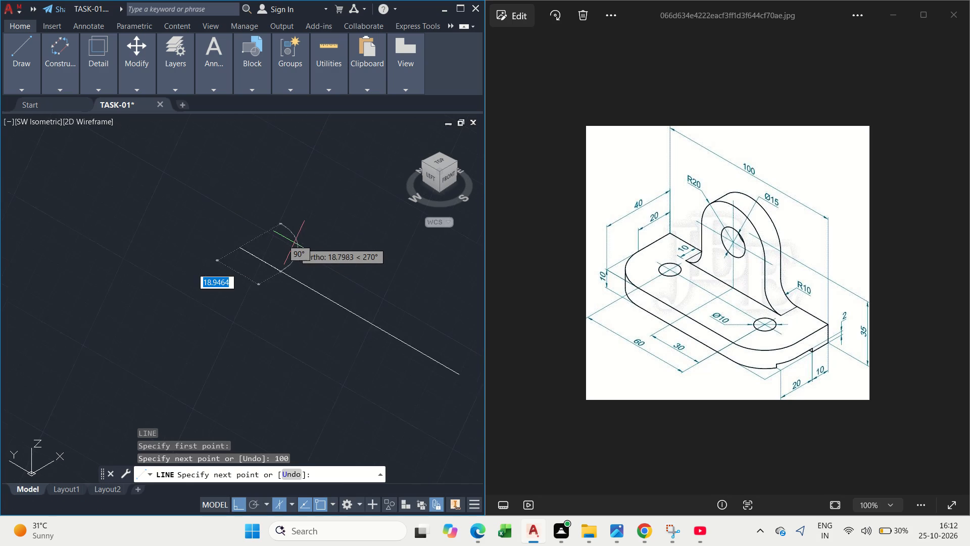
pyautogui.moveTo(319, 342); pyautogui.dragTo(93, 213, button='middle')
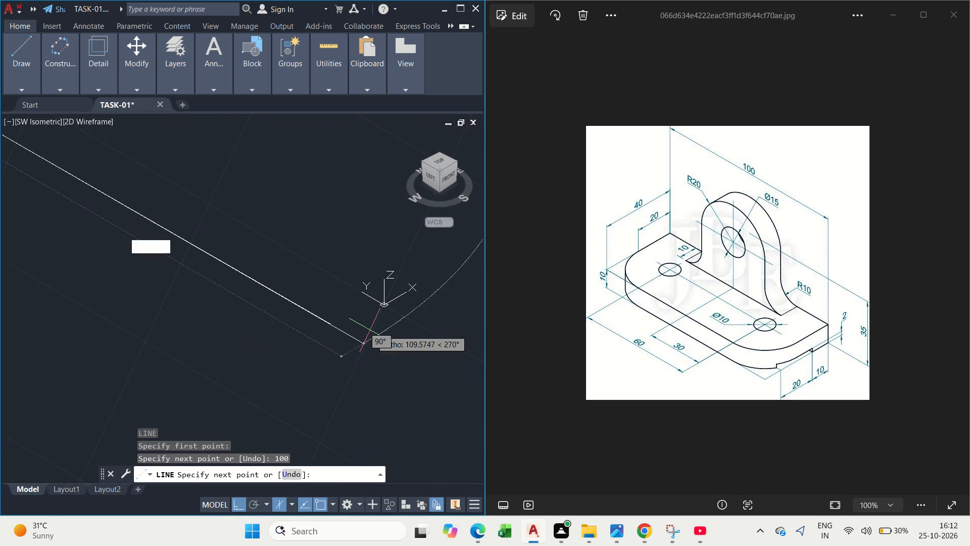
pyautogui.scroll(-4, 279, 281)
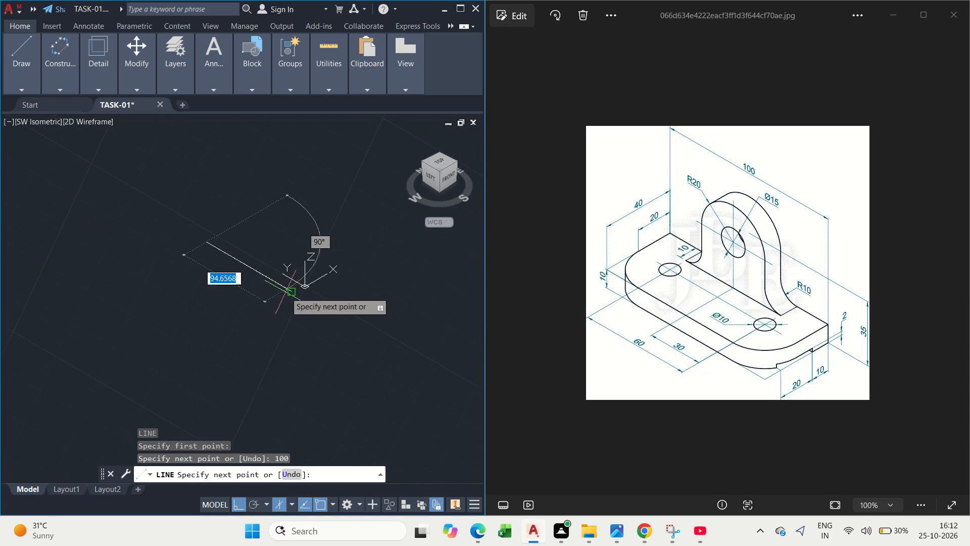
pyautogui.moveTo(285, 293); pyautogui.dragTo(331, 423, button='middle')
pyautogui.scroll(2, 240, 353)
pyautogui.moveTo(240, 353); pyautogui.dragTo(138, 141, button='middle')
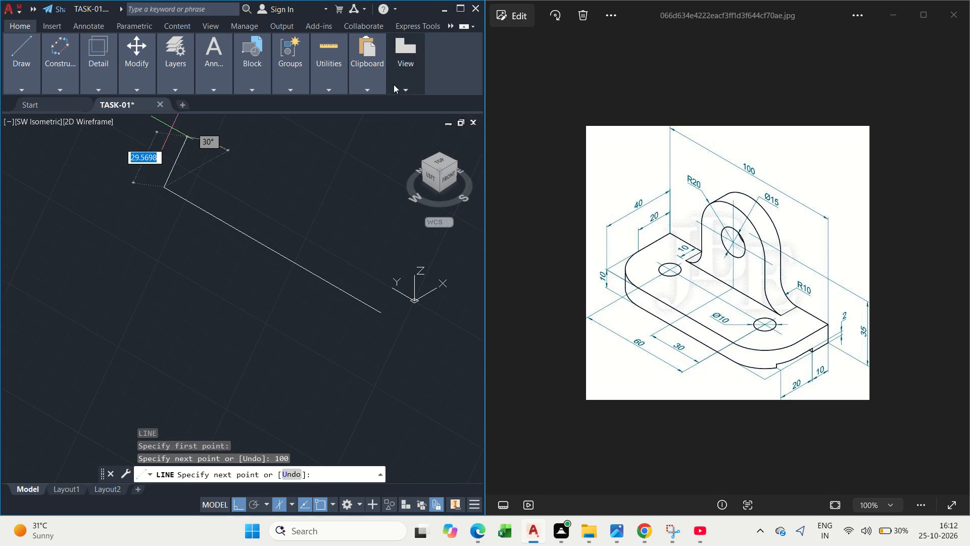
pyautogui.moveTo(264, 144); pyautogui.dragTo(307, 317, button='middle')
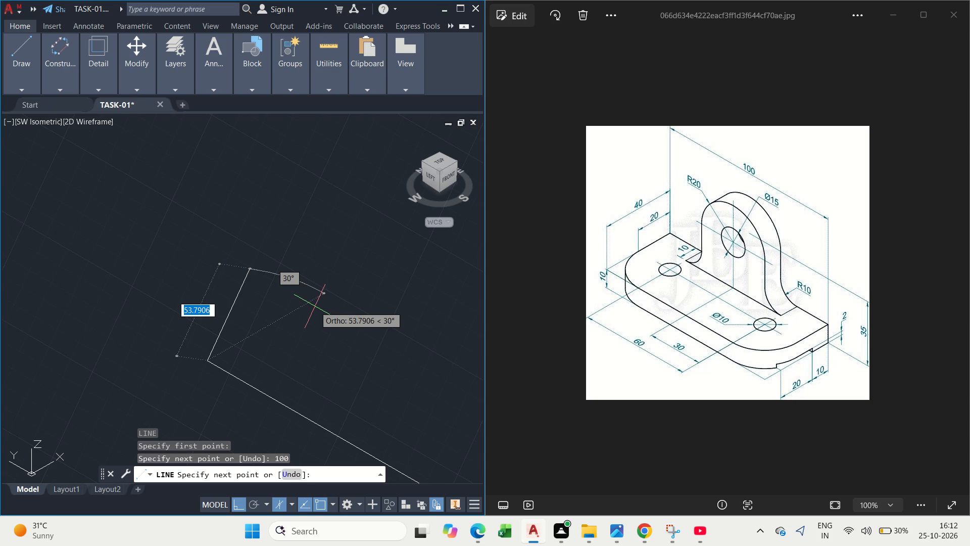
pyautogui.press('F5')
pyautogui.moveTo(340, 343); pyautogui.dragTo(267, 275, button='middle')
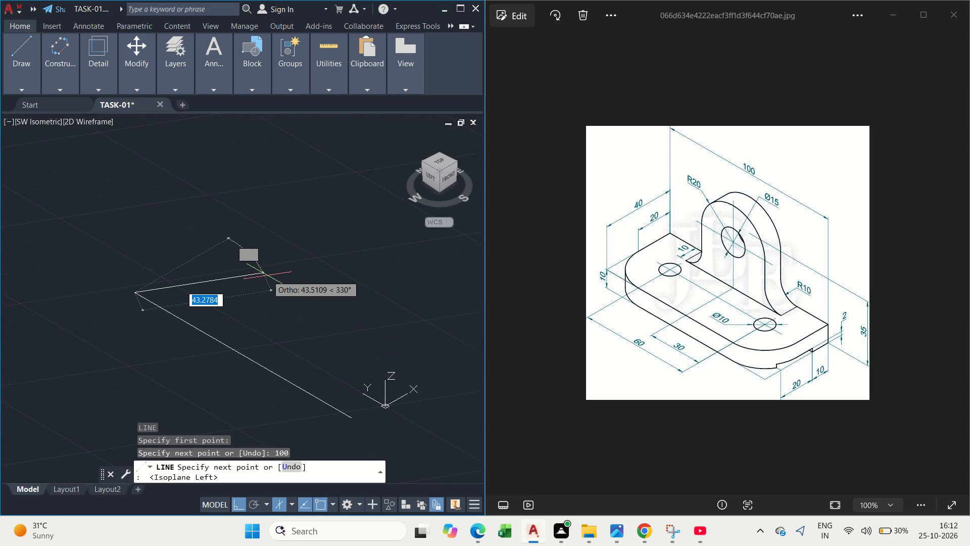
pyautogui.write('40')
pyautogui.press('Return')
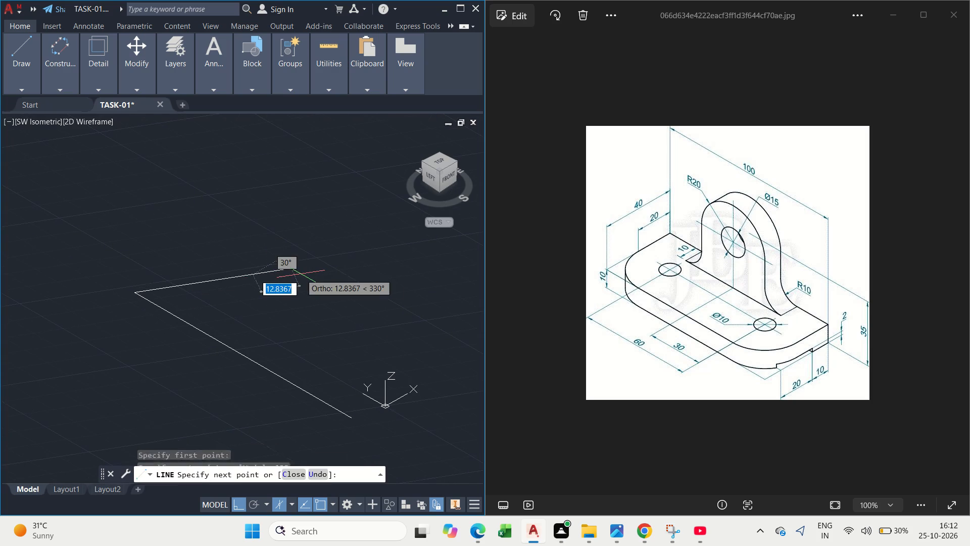
# Add the parallel 100-long rear edge and close the base plate outline at its starting point.
pyautogui.moveTo(342, 355); pyautogui.dragTo(181, 209, button='middle')
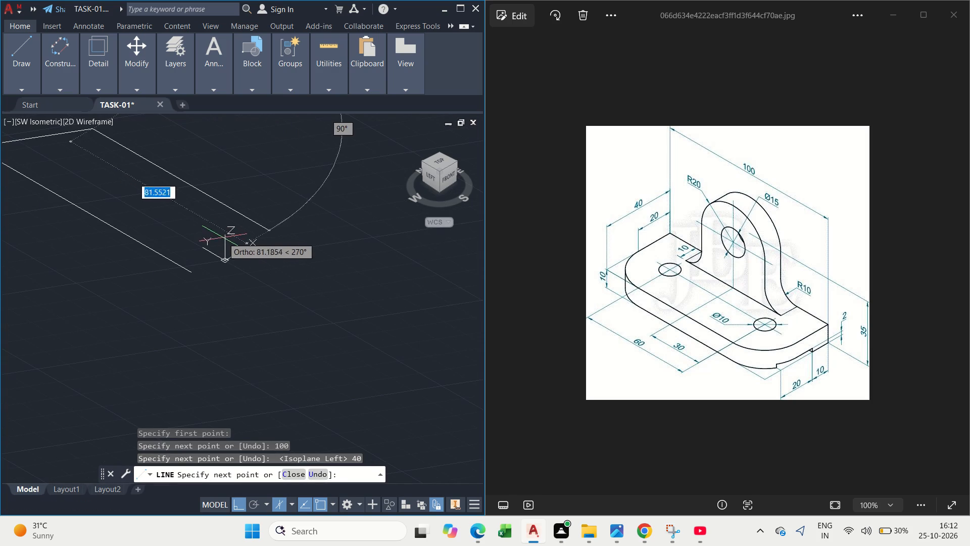
pyautogui.write('100')
pyautogui.press('Return')
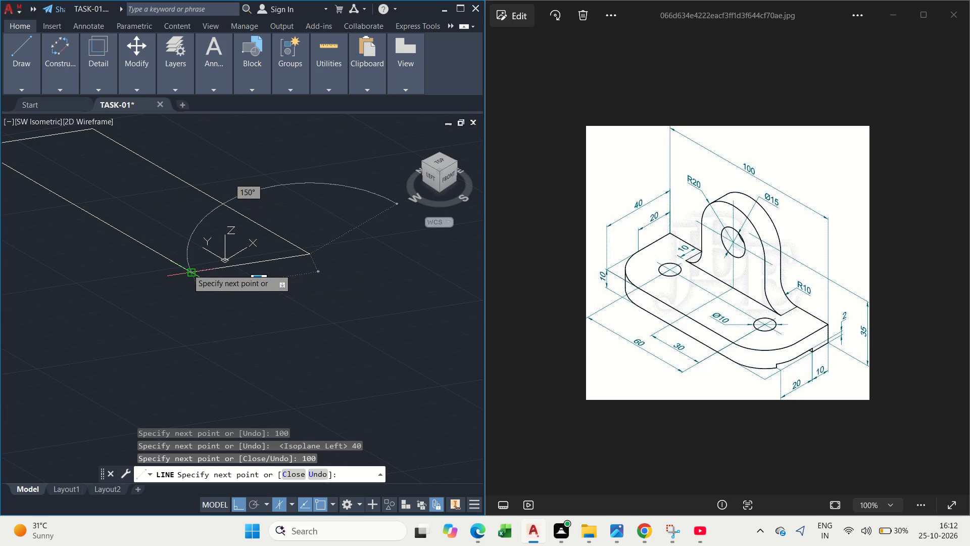
pyautogui.click(187, 269)
pyautogui.press('Escape')
pyautogui.moveTo(108, 346); pyautogui.dragTo(148, 363, button='middle')
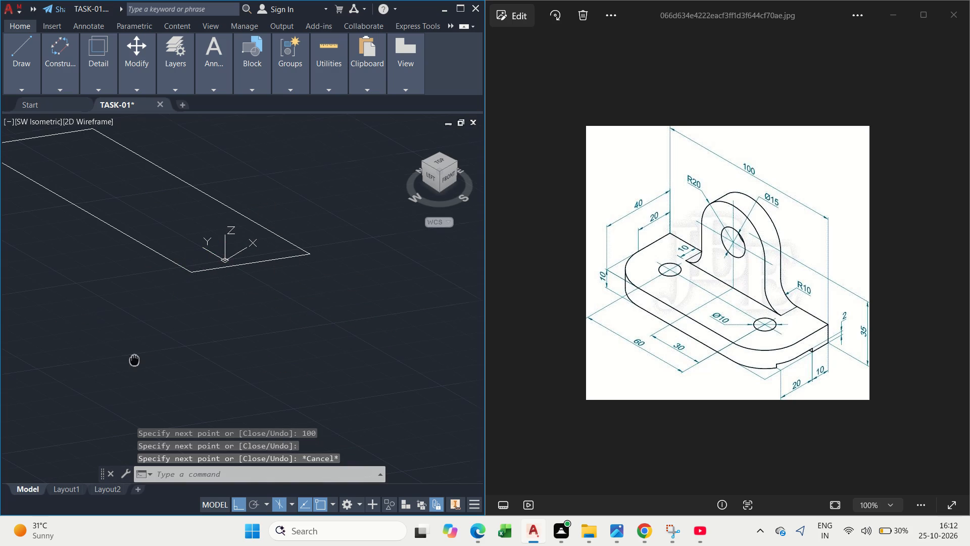
pyautogui.moveTo(148, 363); pyautogui.dragTo(145, 361, button='middle')
pyautogui.scroll(-1, 152, 358)
pyautogui.moveTo(86, 263); pyautogui.dragTo(99, 274, button='middle')
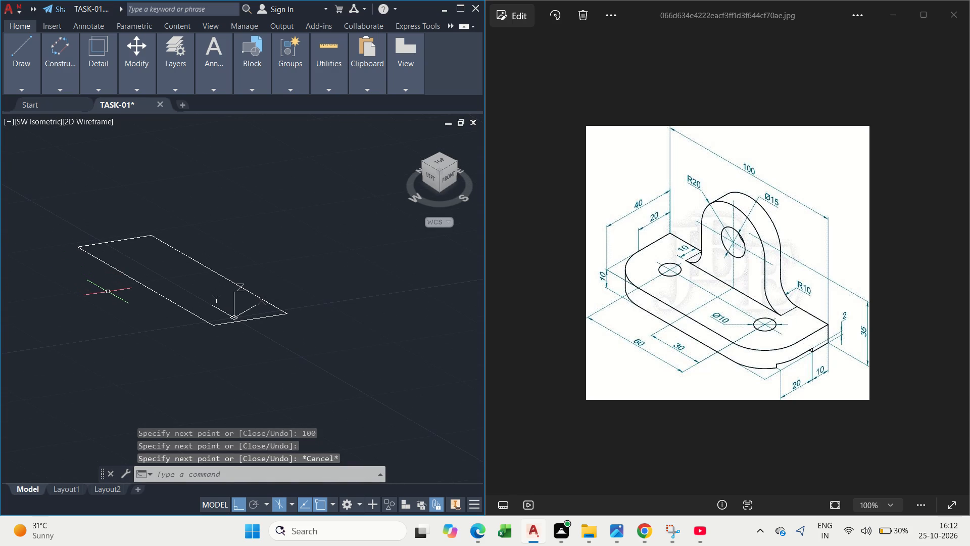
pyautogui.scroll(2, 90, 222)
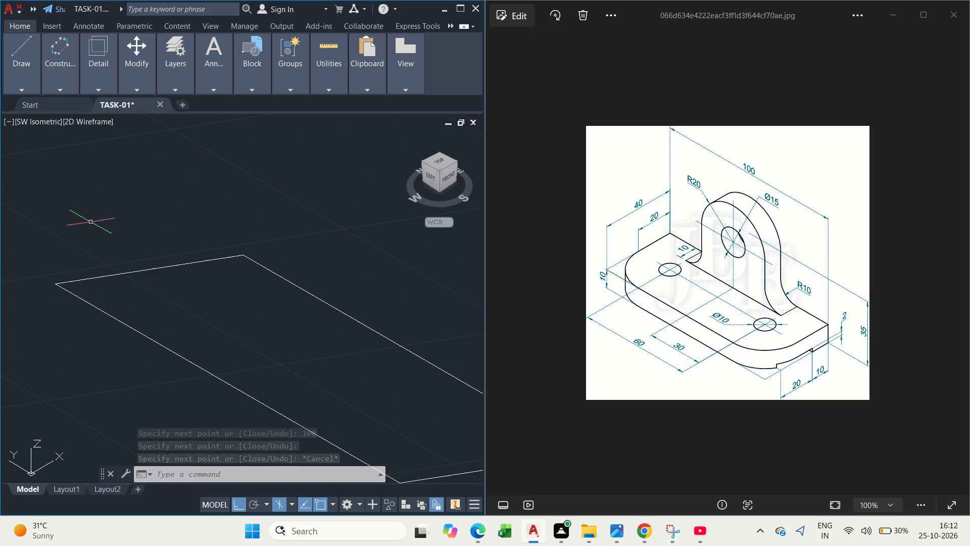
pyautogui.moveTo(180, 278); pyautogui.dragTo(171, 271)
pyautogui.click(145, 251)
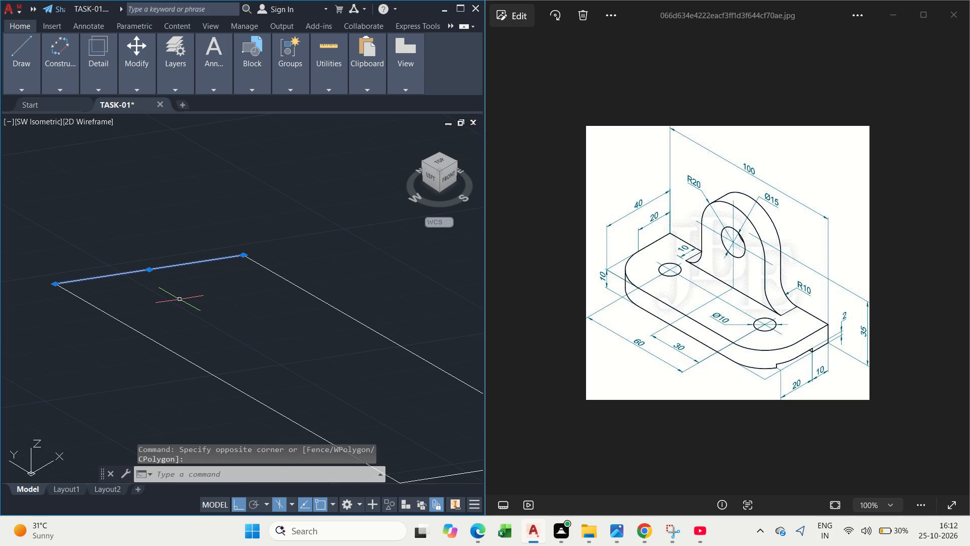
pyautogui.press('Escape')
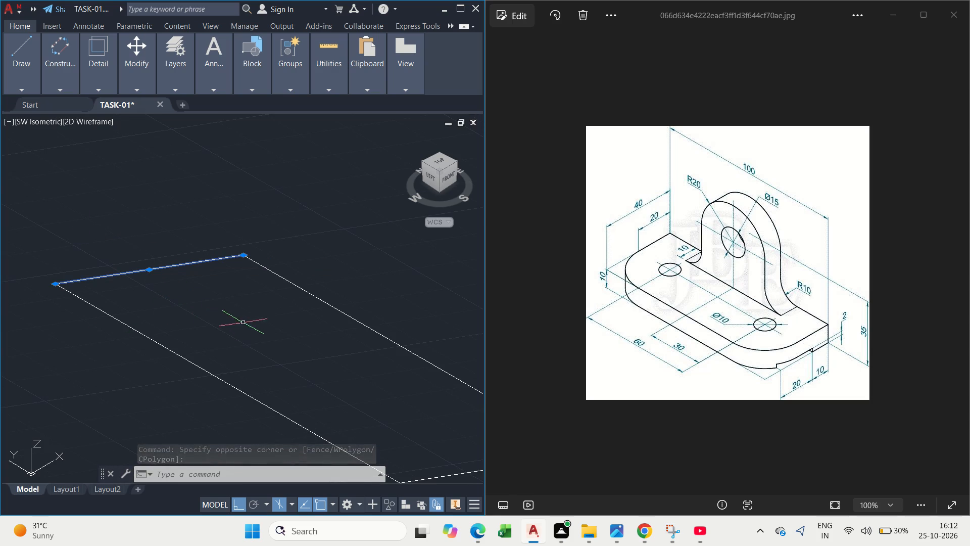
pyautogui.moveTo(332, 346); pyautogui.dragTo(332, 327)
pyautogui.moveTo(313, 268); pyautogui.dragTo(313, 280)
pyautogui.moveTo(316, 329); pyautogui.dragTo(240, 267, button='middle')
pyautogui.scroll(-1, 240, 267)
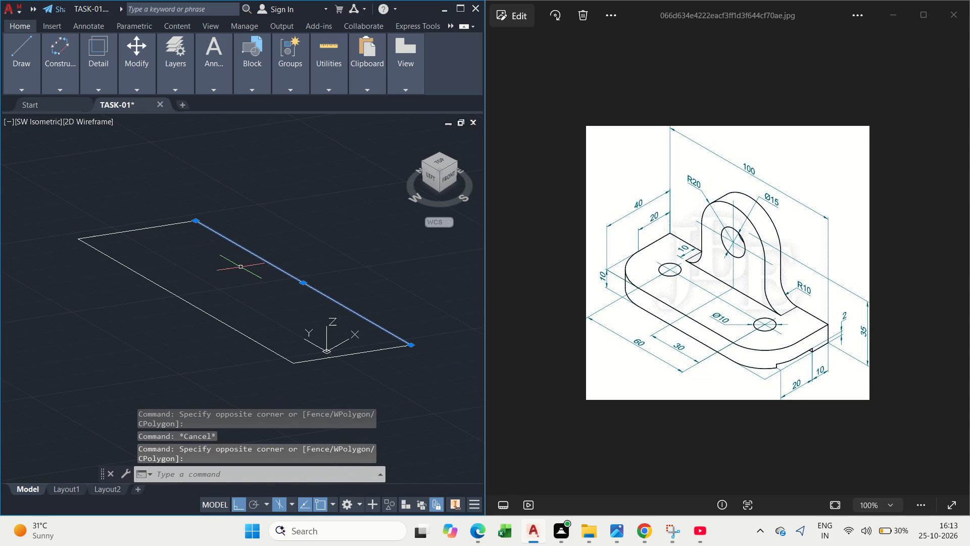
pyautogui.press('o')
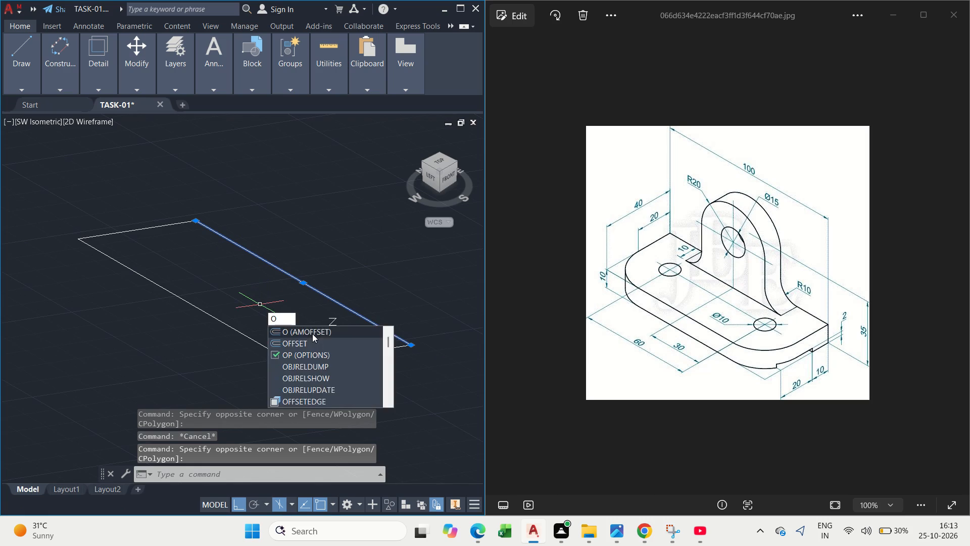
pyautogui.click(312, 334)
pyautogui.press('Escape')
# Offset the base plate's rear long edge by 10 towards the inside of the outline.
pyautogui.click(290, 297)
pyautogui.click(267, 245)
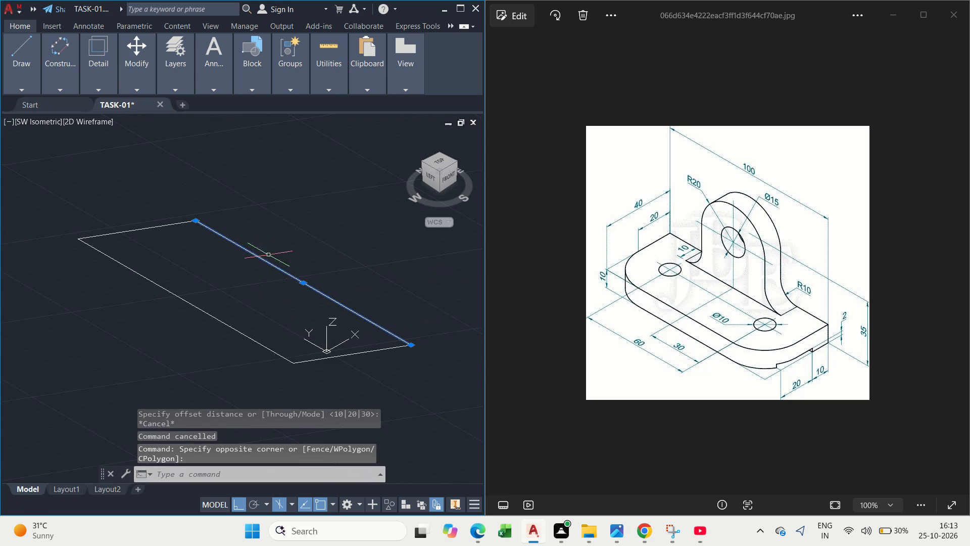
pyautogui.press('o')
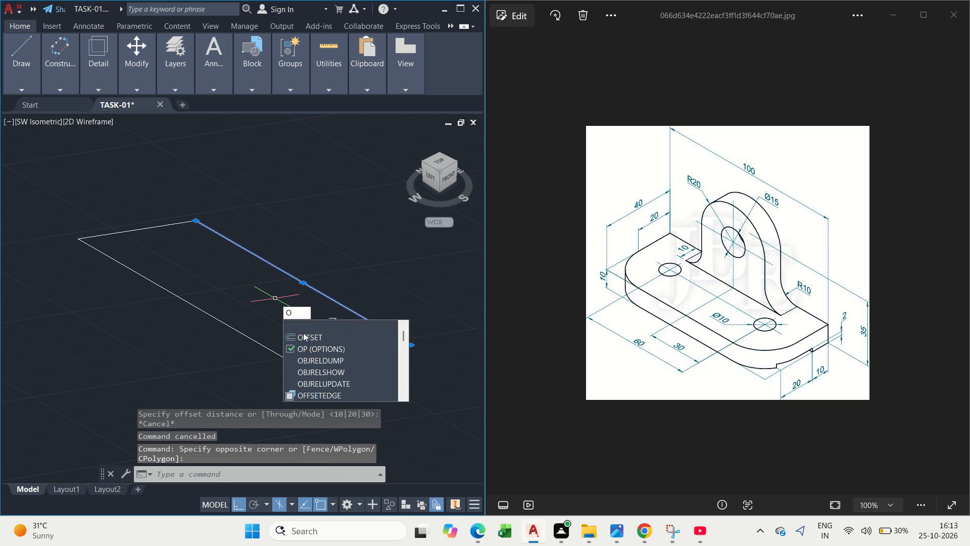
pyautogui.click(303, 333)
pyautogui.write('10')
pyautogui.press('Return')
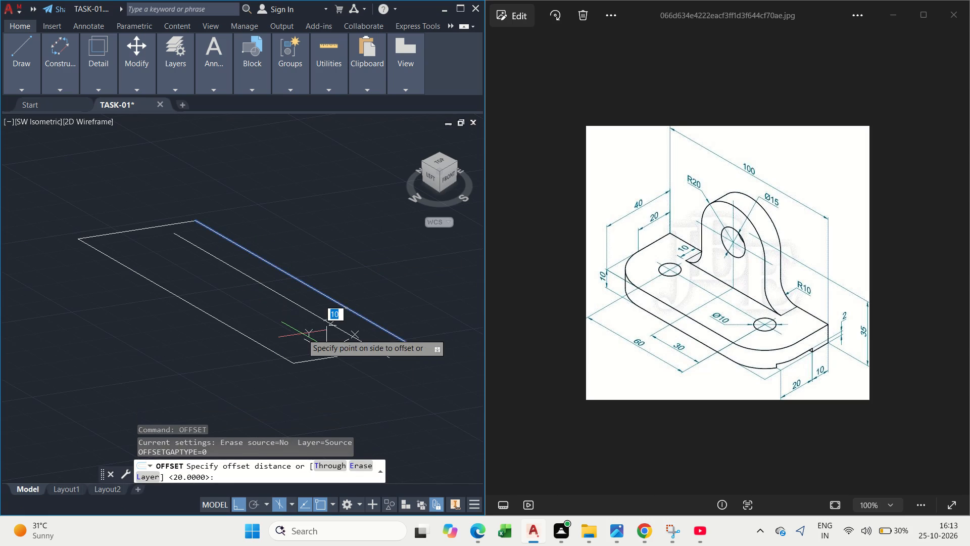
pyautogui.click(237, 336)
pyautogui.press('Escape')
pyautogui.press('Escape')
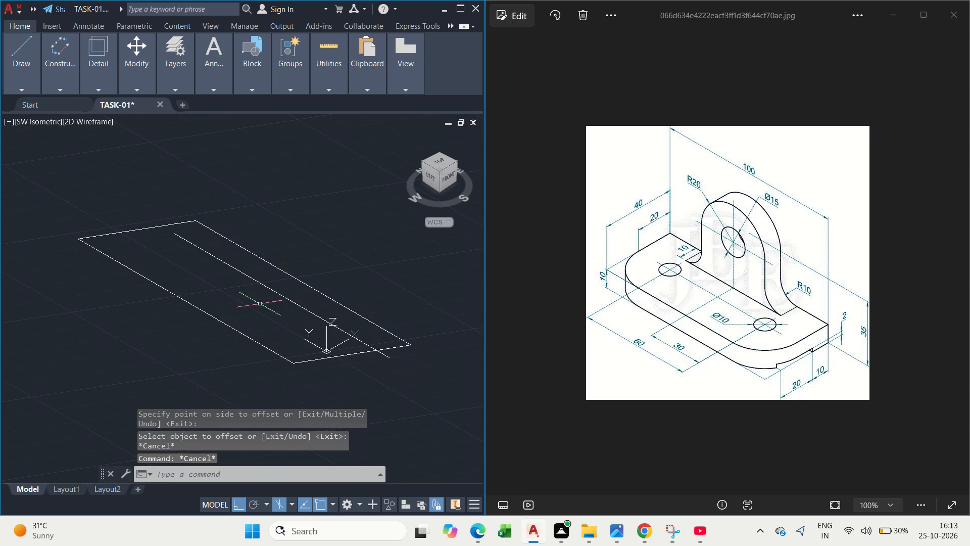
pyautogui.press('3')
pyautogui.press('Escape')
pyautogui.press('Escape')
# Extend the offset line's far end to the short edge of the base plate away from the origin.
pyautogui.write('EX')
pyautogui.press('space')
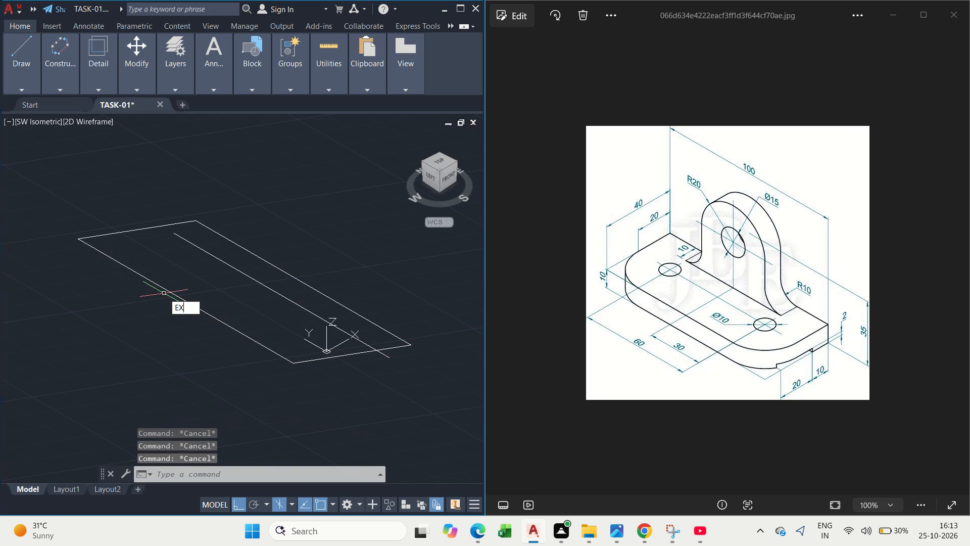
pyautogui.moveTo(207, 240); pyautogui.dragTo(166, 274)
pyautogui.press('Escape')
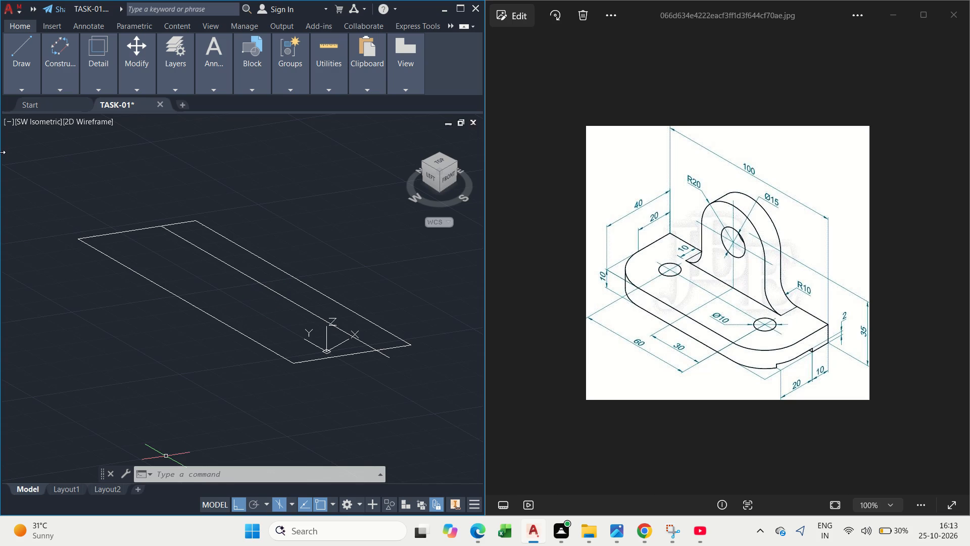
# Minimize the bracket reference image and the TASK-01 drawing window.
pyautogui.rightClick(0, 545)
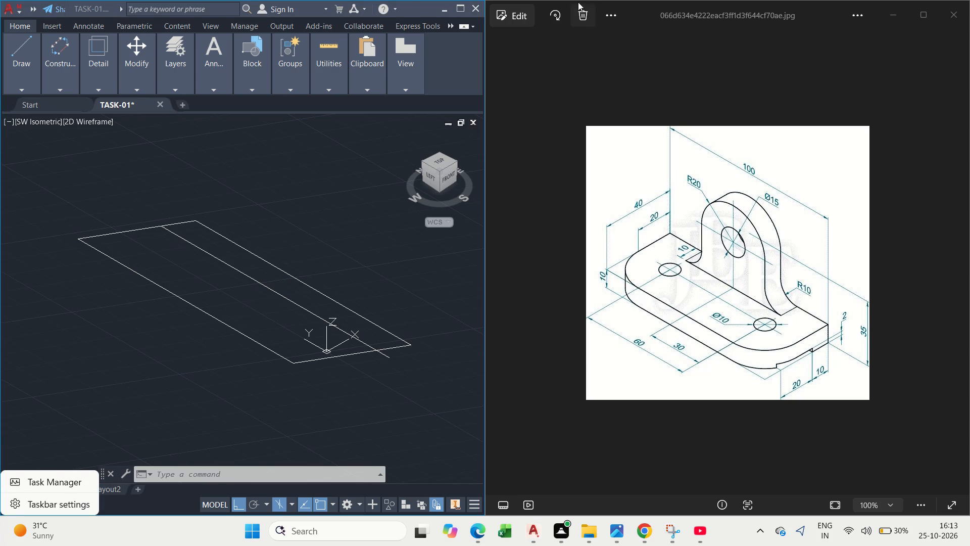
pyautogui.click(894, 23)
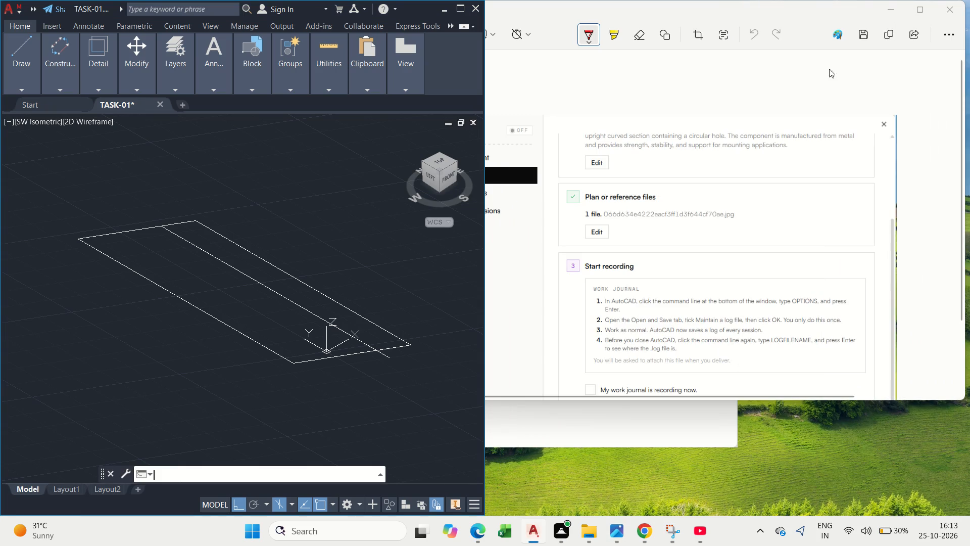
pyautogui.click(450, 15)
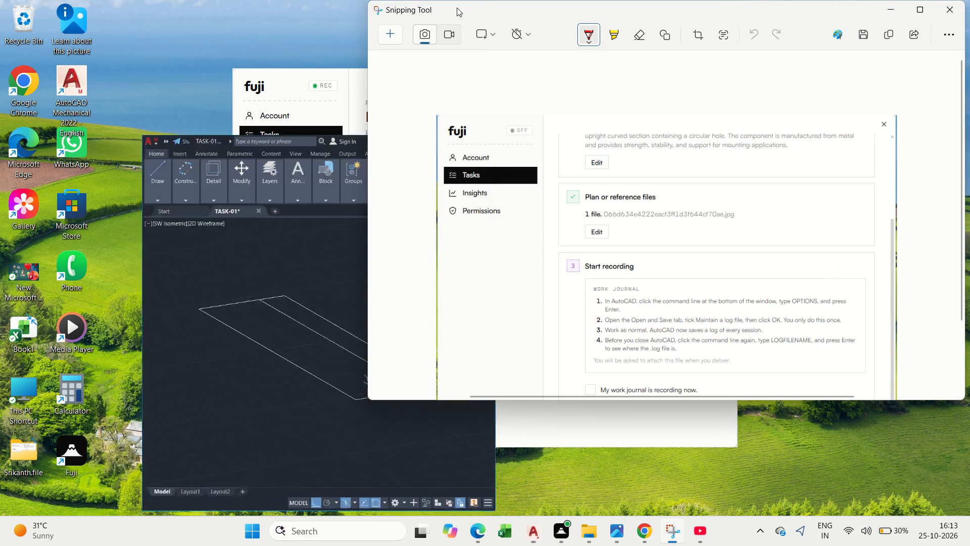
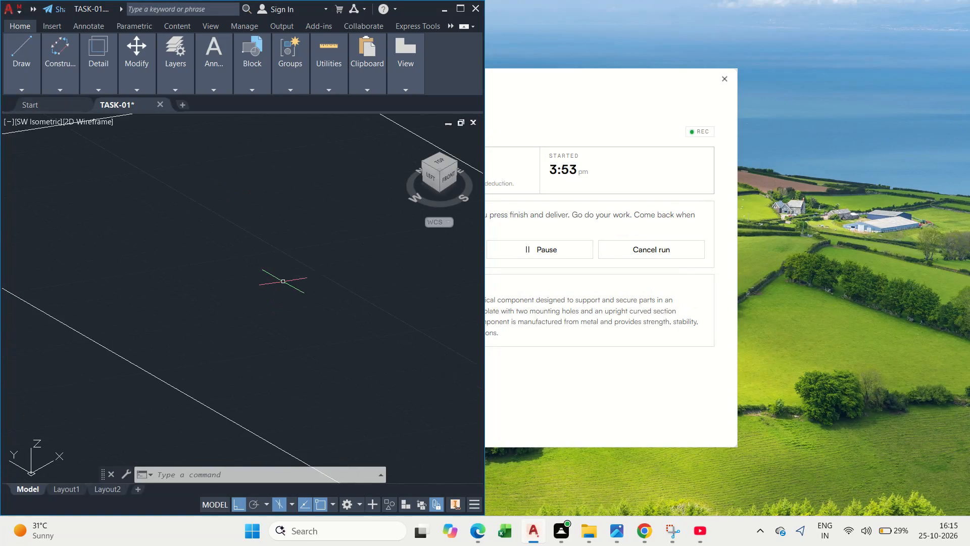
# Offset the base plate's short edge away from the origin by 20 towards the inside of the outline.
pyautogui.scroll(-2, 299, 291)
pyautogui.moveTo(275, 273); pyautogui.dragTo(288, 309, button='middle')
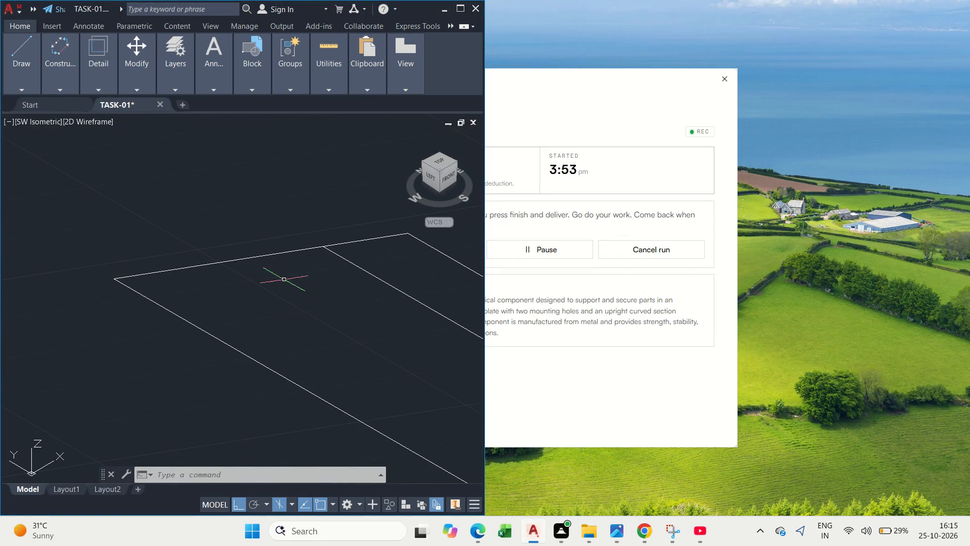
pyautogui.press('o')
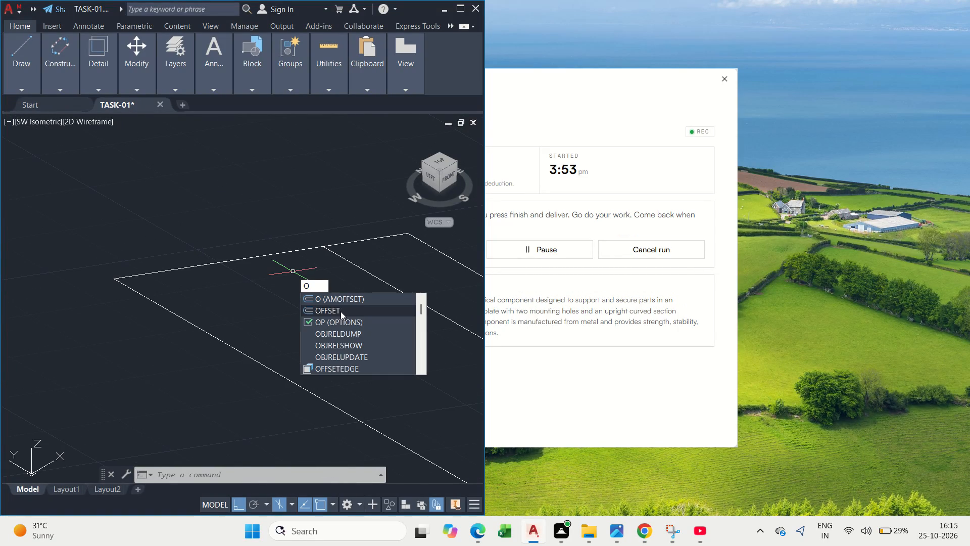
pyautogui.click(341, 311)
pyautogui.write('20')
pyautogui.press('Return')
pyautogui.click(291, 251)
pyautogui.click(307, 295)
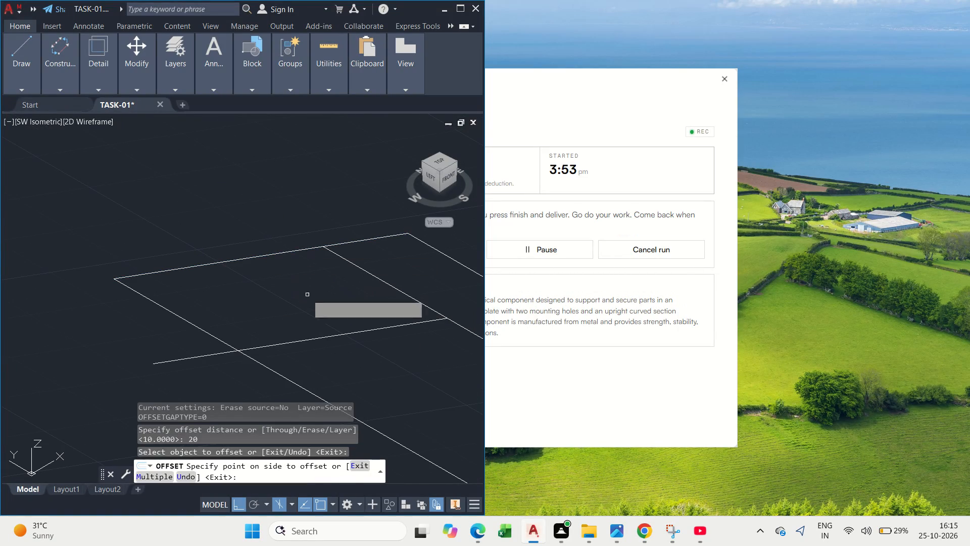
pyautogui.moveTo(295, 295); pyautogui.dragTo(127, 260, button='middle')
pyautogui.press('Escape')
pyautogui.press('Escape')
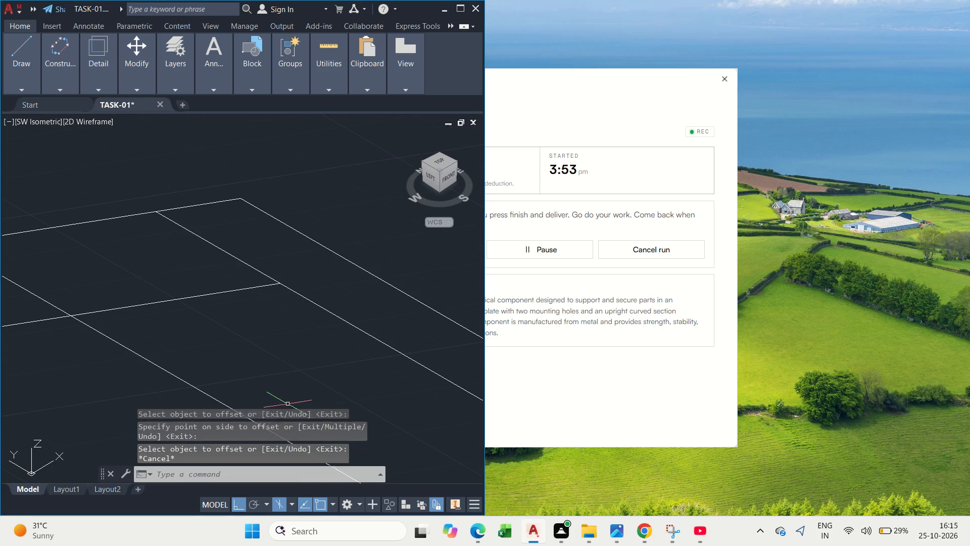
# Extend the offset short line to the rear long edge of the base plate.
pyautogui.press('e')
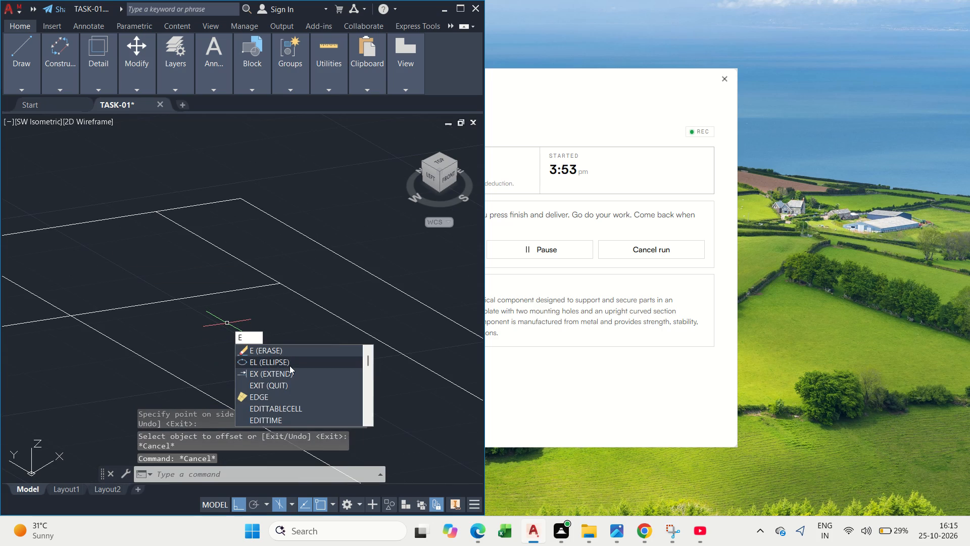
pyautogui.click(282, 373)
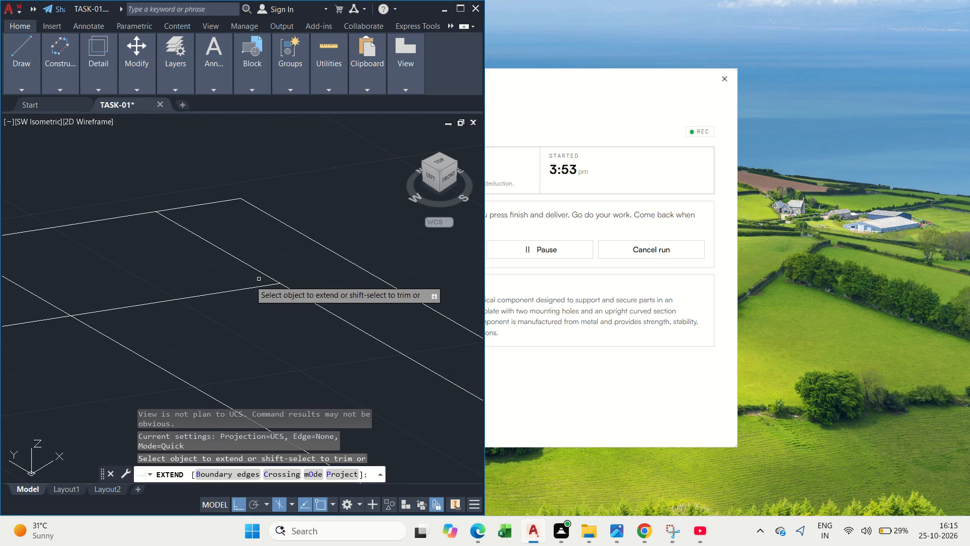
pyautogui.moveTo(242, 291); pyautogui.dragTo(281, 327)
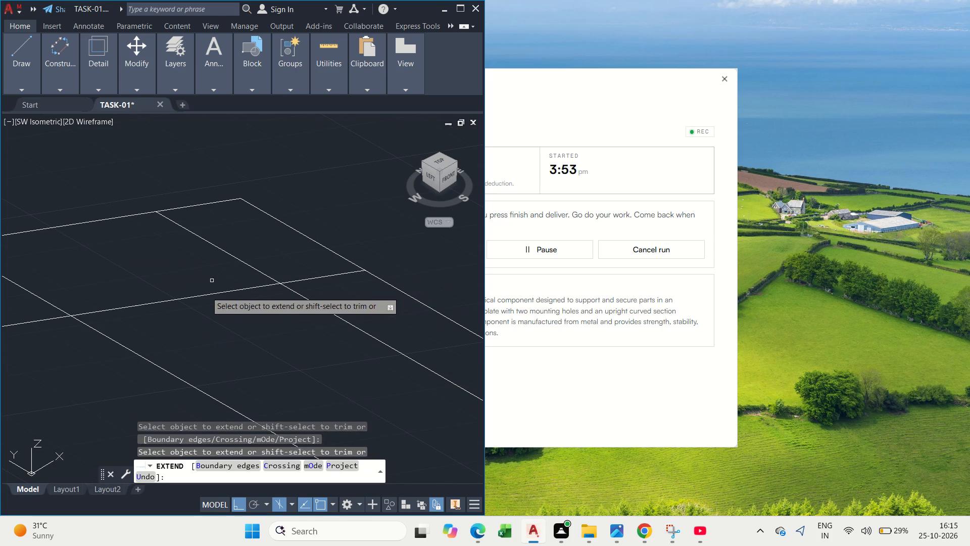
pyautogui.moveTo(211, 302); pyautogui.dragTo(267, 293, button='middle')
pyautogui.press('Escape')
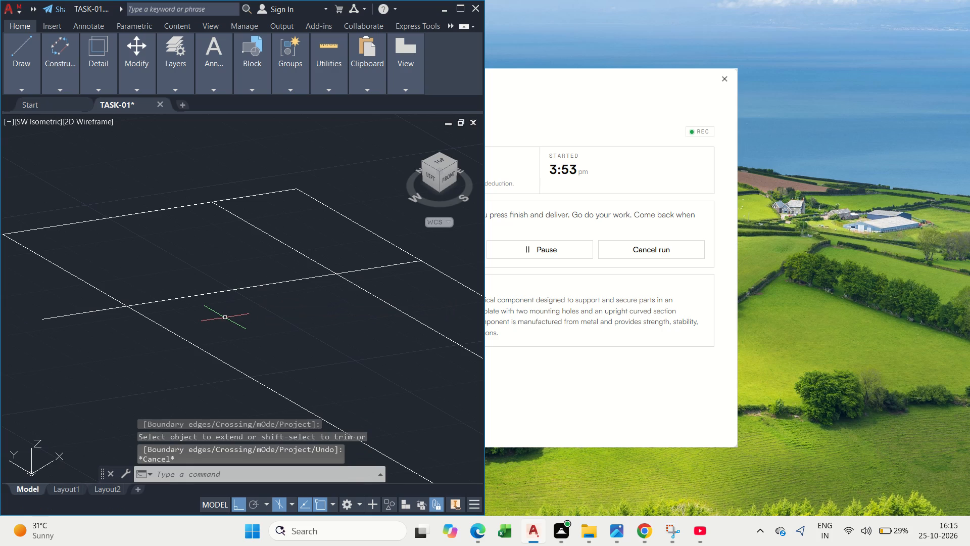
# Offset the base plate's front long edge by 20 towards the inside of the outline.
pyautogui.moveTo(224, 382); pyautogui.dragTo(217, 361)
pyautogui.click(208, 335)
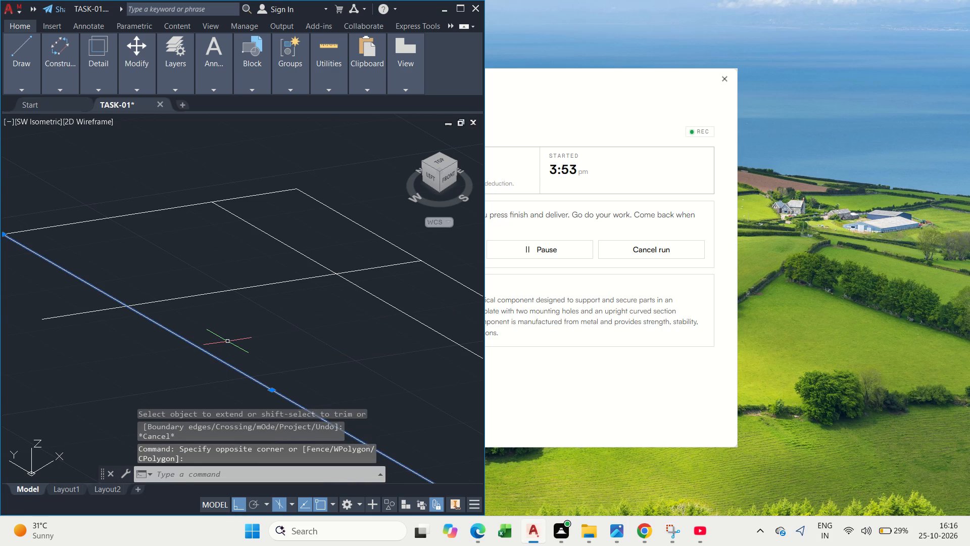
pyautogui.press('o')
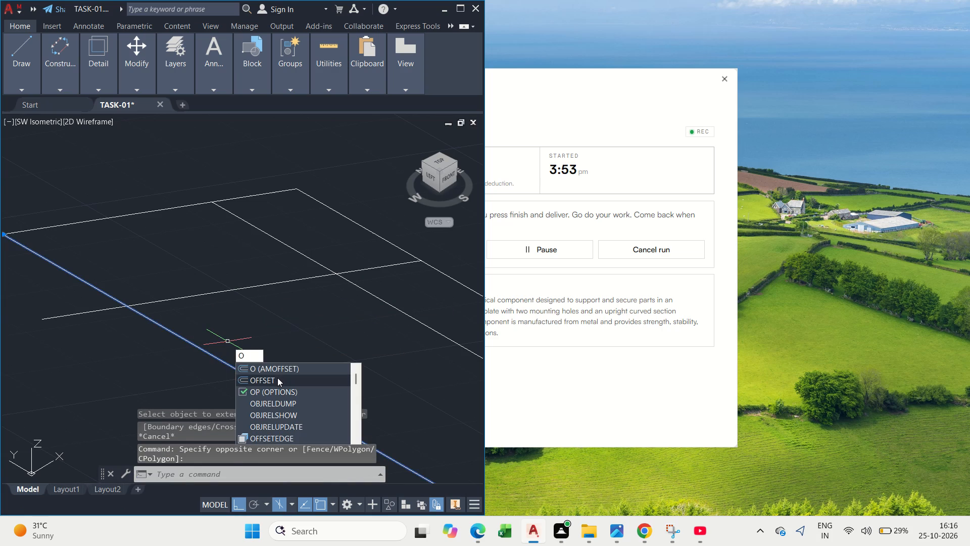
pyautogui.click(277, 378)
pyautogui.write('20')
pyautogui.press('Return')
pyautogui.click(277, 378)
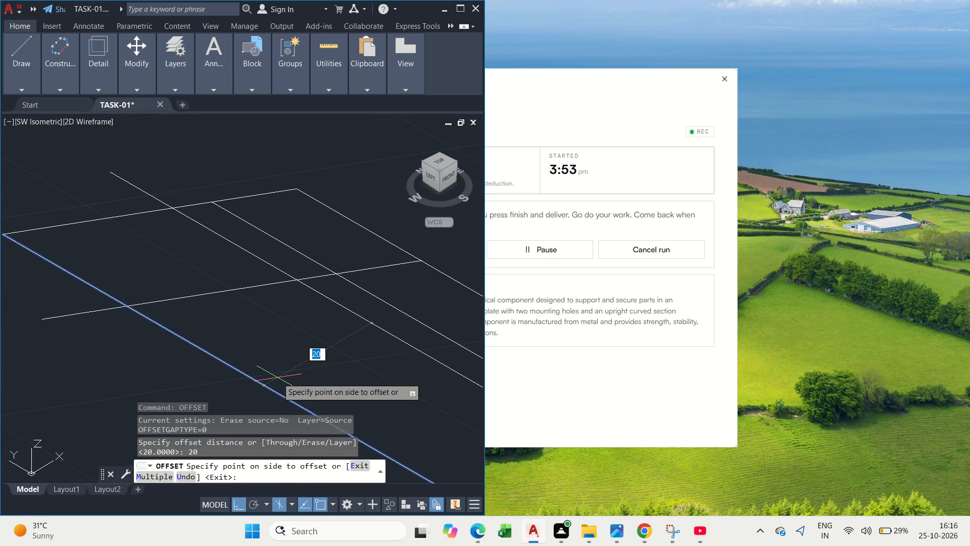
pyautogui.press('Escape')
# Draw an isocircle of radius 5 centred where the two 20-offset lines cross, using the Ellipse command.
pyautogui.scroll(-2, 254, 305)
pyautogui.scroll(2, 254, 305)
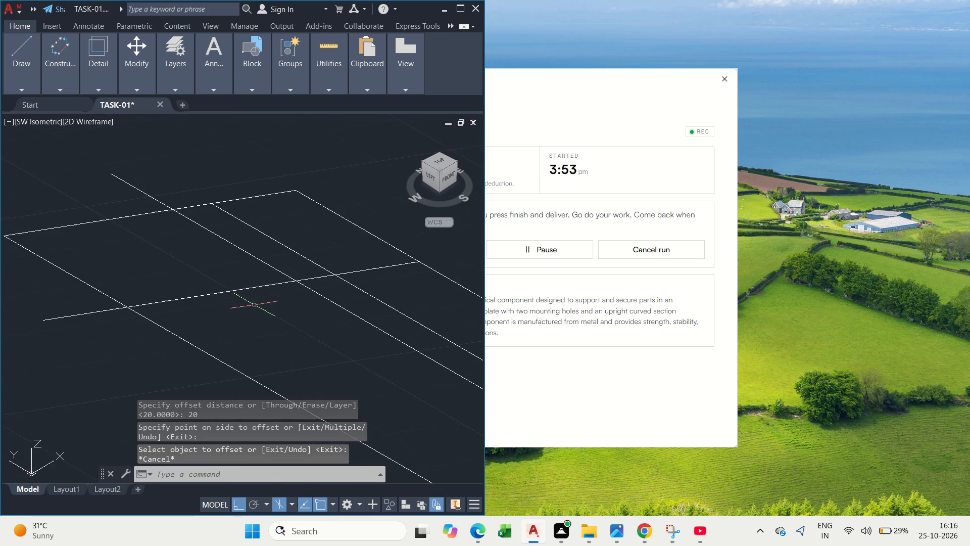
pyautogui.moveTo(254, 305); pyautogui.dragTo(244, 297, button='middle')
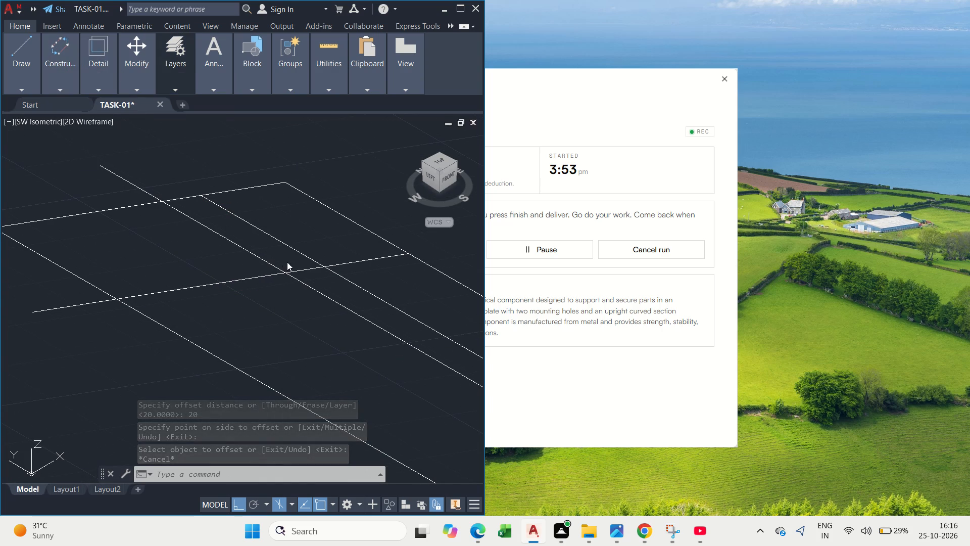
pyautogui.scroll(1, 287, 262)
pyautogui.scroll(-1, 266, 251)
pyautogui.moveTo(263, 249); pyautogui.dragTo(237, 233, button='middle')
pyautogui.scroll(1, 247, 263)
pyautogui.moveTo(247, 262); pyautogui.dragTo(273, 294, button='middle')
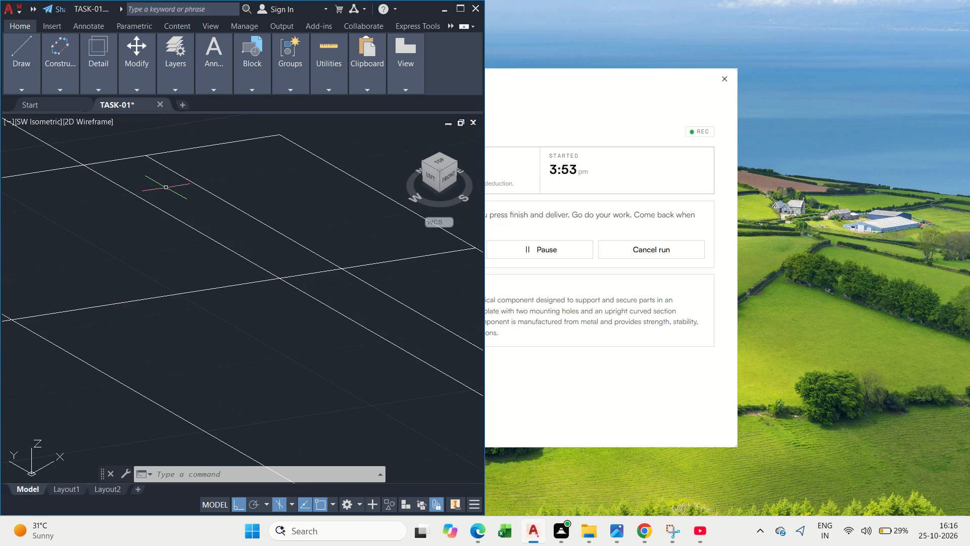
pyautogui.write('ELL')
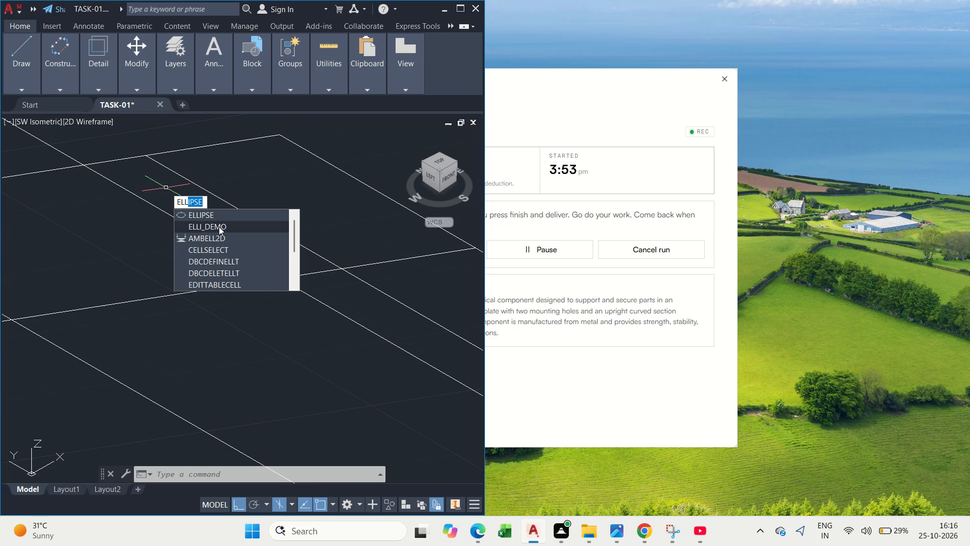
pyautogui.click(219, 218)
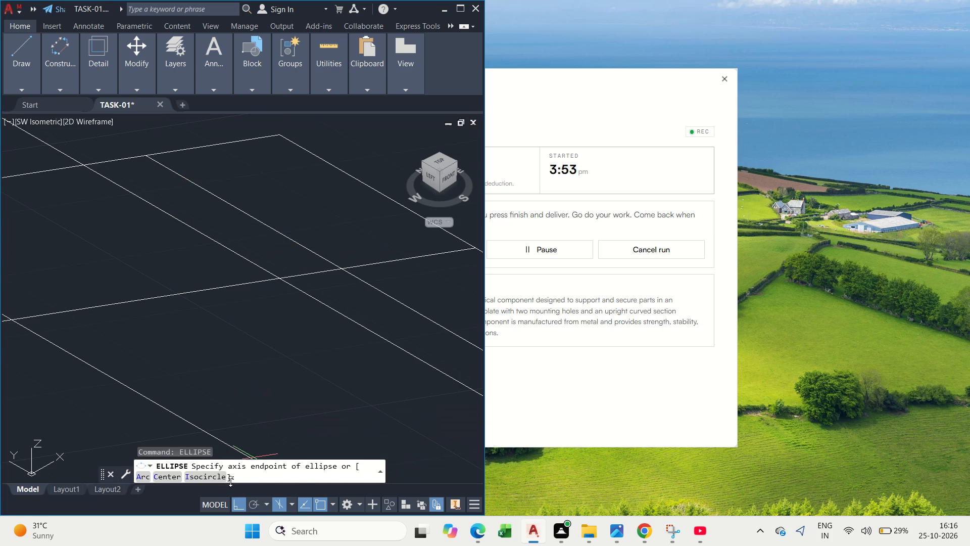
pyautogui.click(225, 480)
pyautogui.scroll(3, 285, 285)
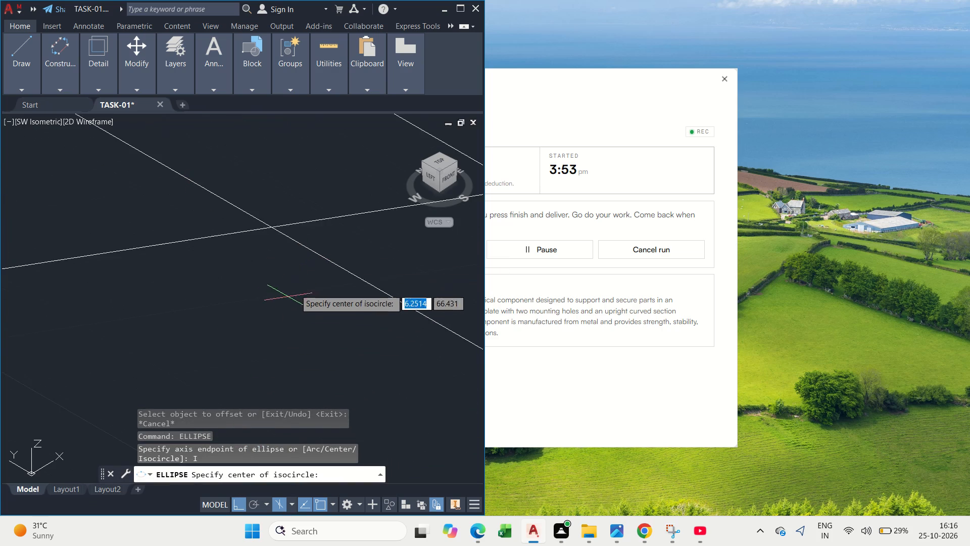
pyautogui.scroll(-2, 313, 265)
pyautogui.scroll(4, 298, 249)
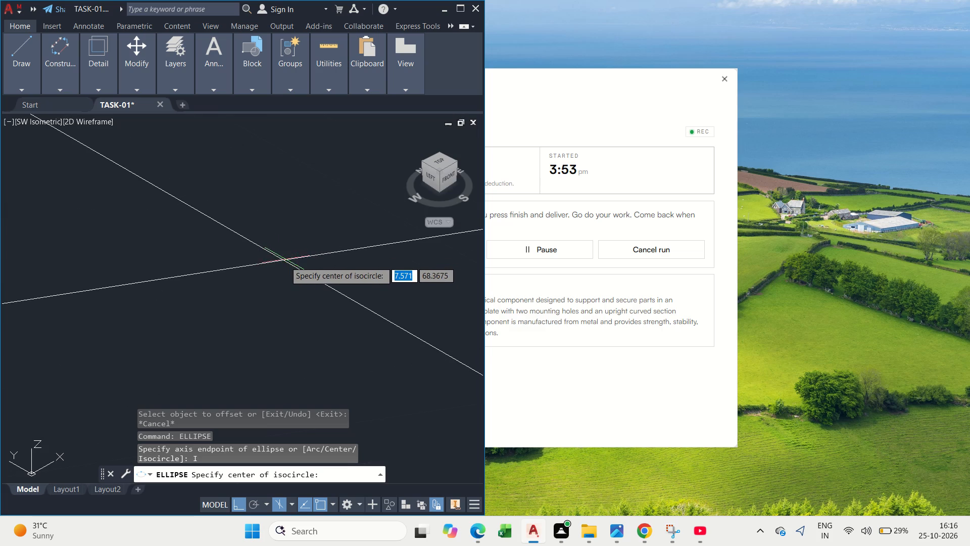
pyautogui.click(284, 259)
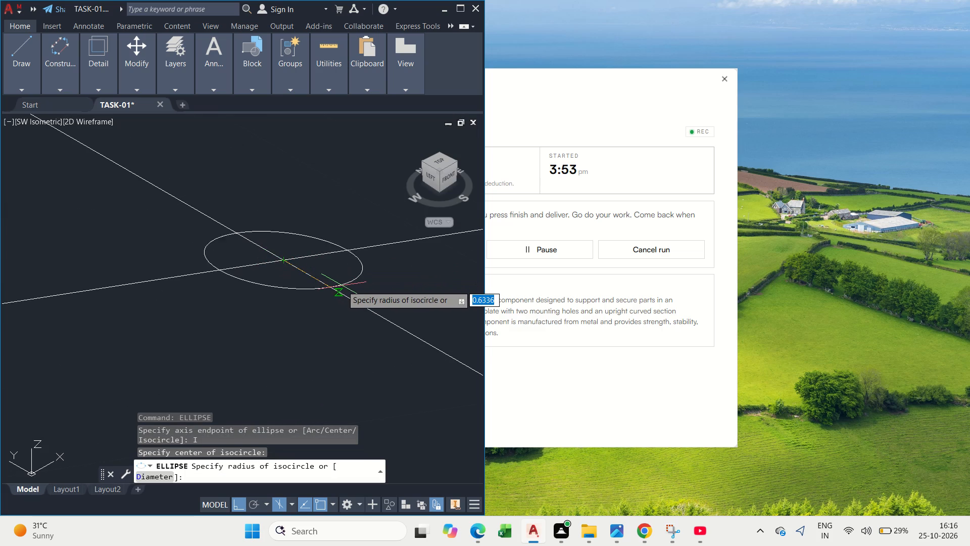
pyautogui.press('1')
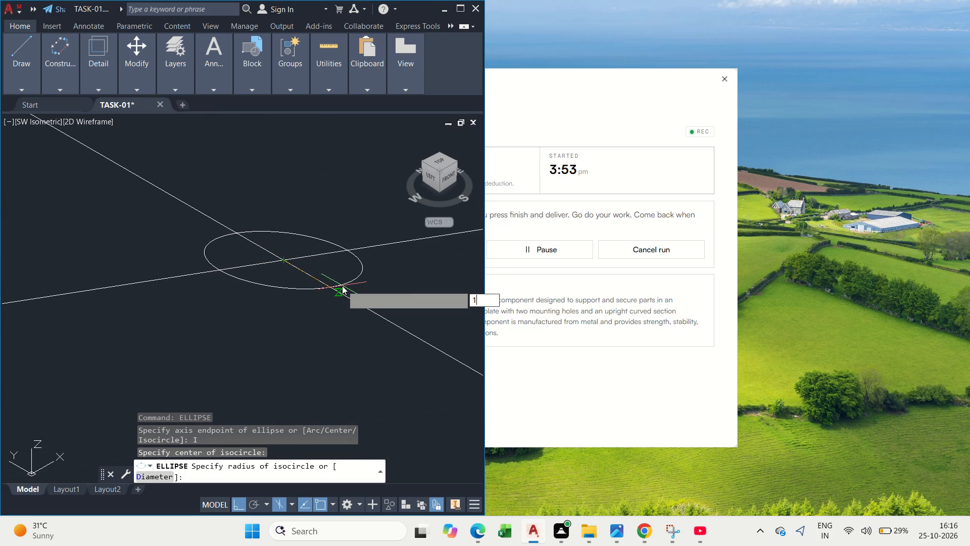
pyautogui.press('BackSpace')
pyautogui.press('5')
pyautogui.press('Return')
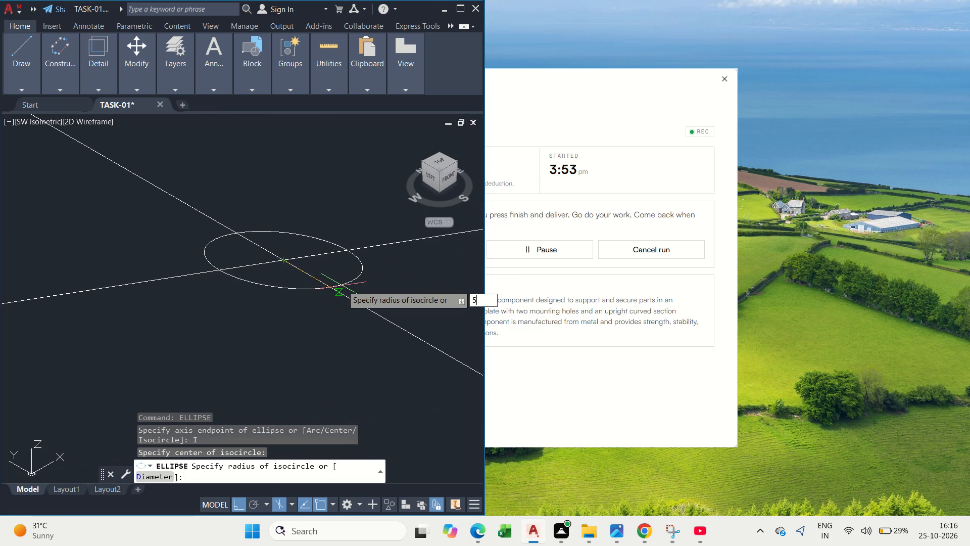
pyautogui.scroll(-8, 330, 288)
pyautogui.scroll(2, 333, 283)
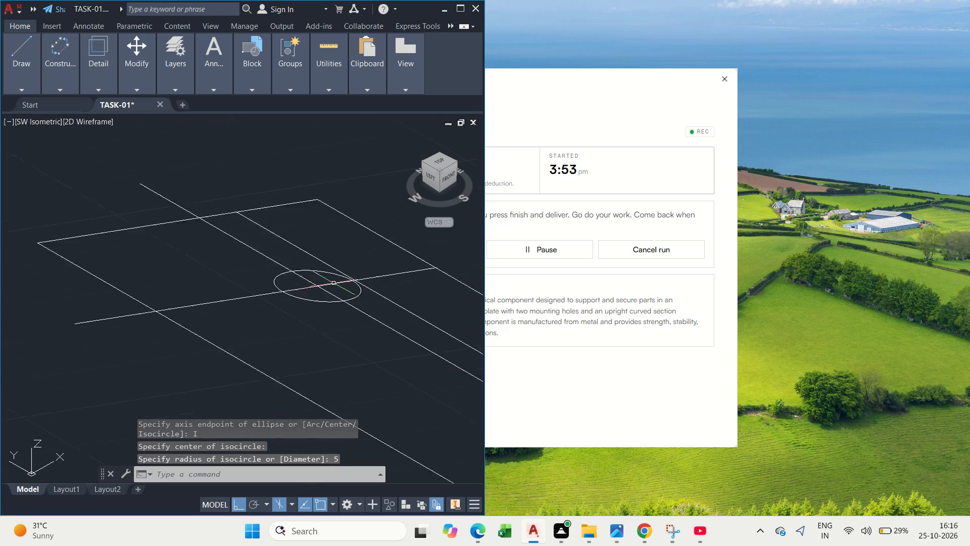
pyautogui.scroll(1, 333, 283)
pyautogui.scroll(-2, 310, 255)
pyautogui.scroll(2, 312, 250)
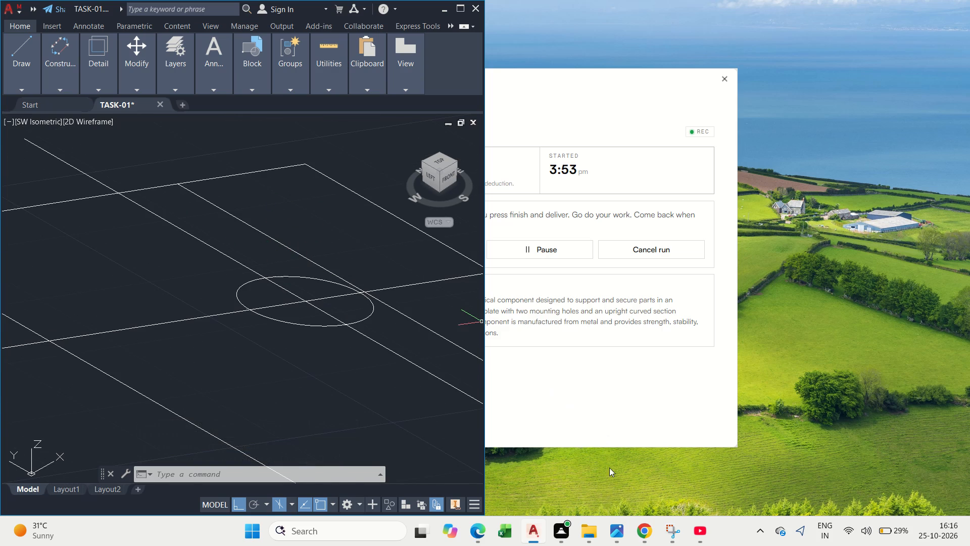
# Bring the bracket reference image back into view beside the TASK-01 drawing.
pyautogui.click(618, 527)
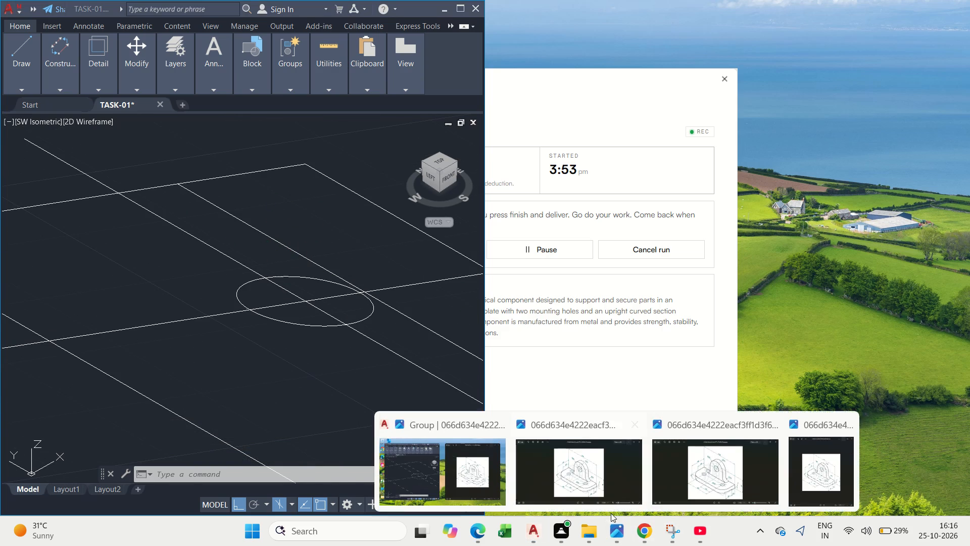
pyautogui.click(607, 463)
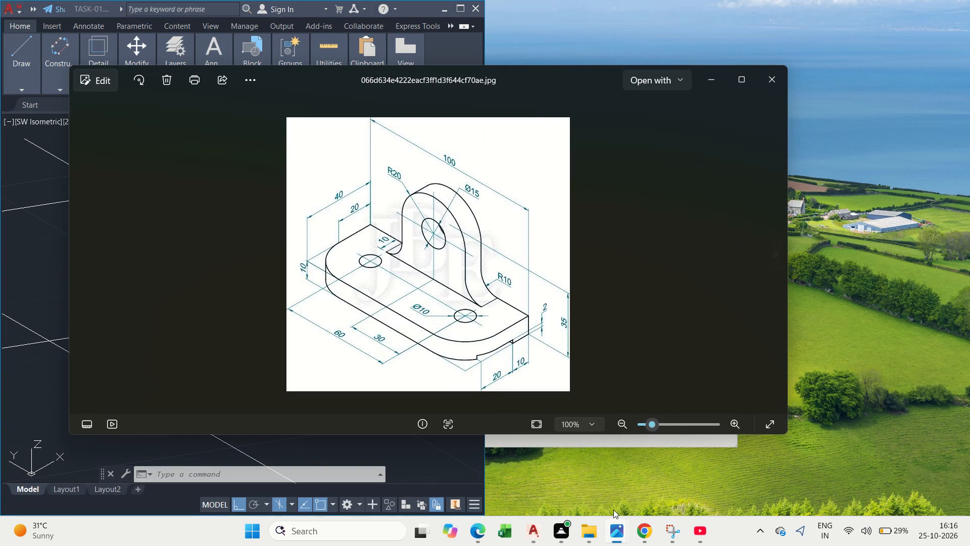
pyautogui.click(617, 526)
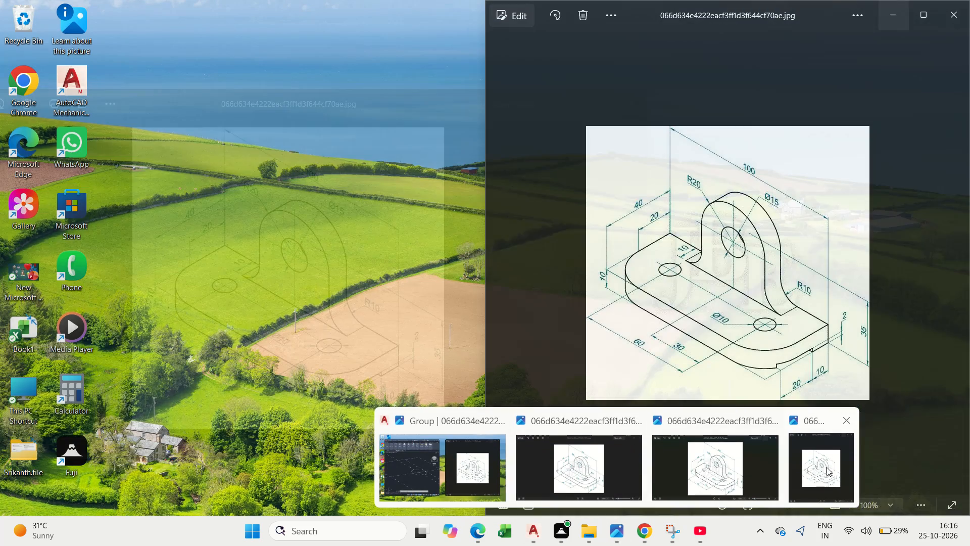
pyautogui.click(826, 467)
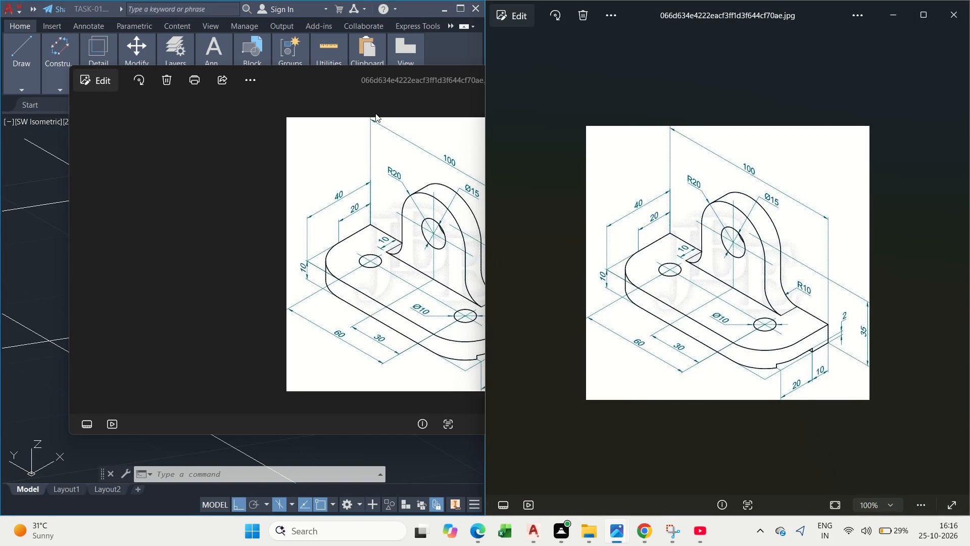
pyautogui.moveTo(323, 86); pyautogui.dragTo(266, 95)
pyautogui.click(709, 95)
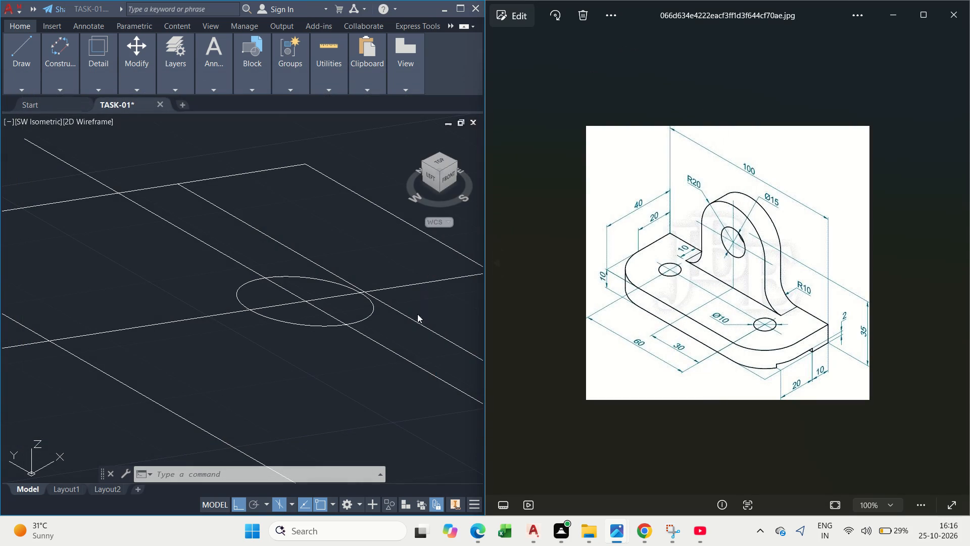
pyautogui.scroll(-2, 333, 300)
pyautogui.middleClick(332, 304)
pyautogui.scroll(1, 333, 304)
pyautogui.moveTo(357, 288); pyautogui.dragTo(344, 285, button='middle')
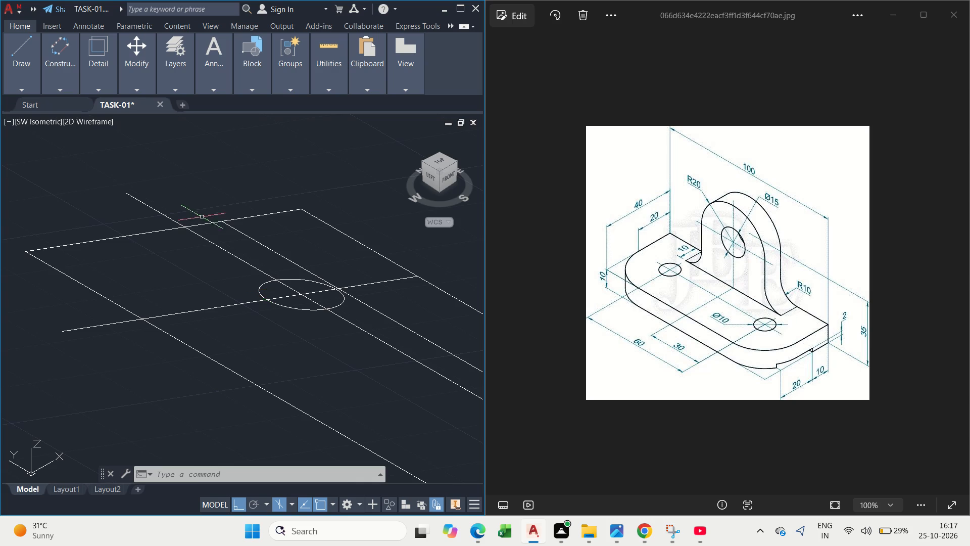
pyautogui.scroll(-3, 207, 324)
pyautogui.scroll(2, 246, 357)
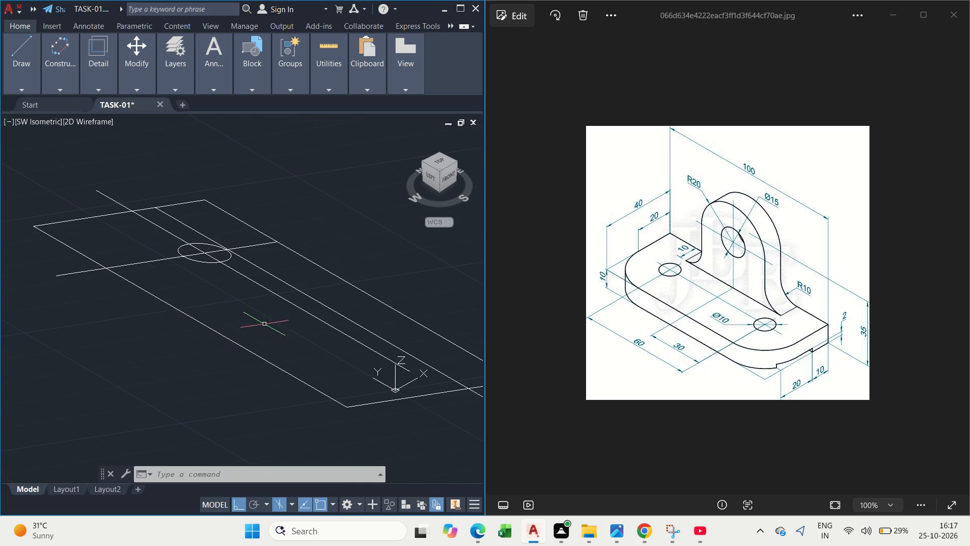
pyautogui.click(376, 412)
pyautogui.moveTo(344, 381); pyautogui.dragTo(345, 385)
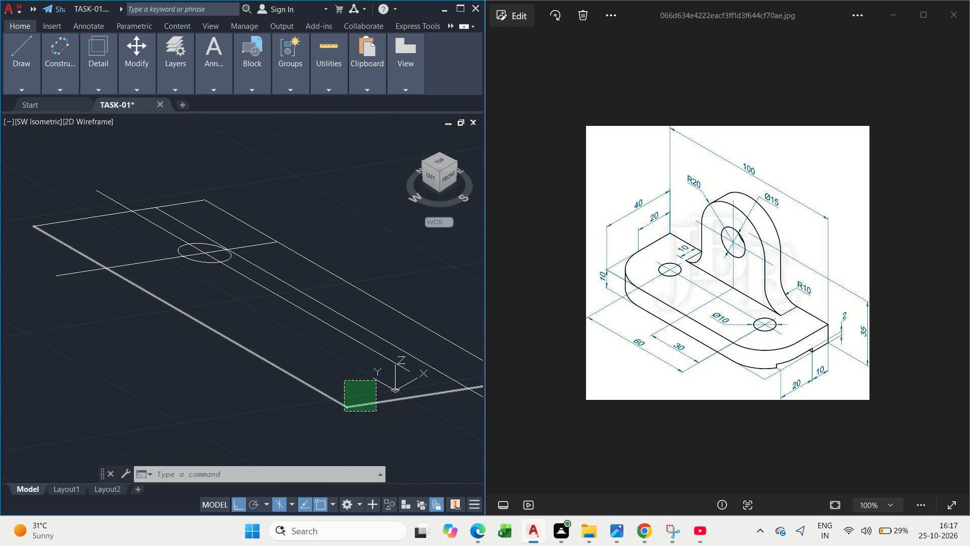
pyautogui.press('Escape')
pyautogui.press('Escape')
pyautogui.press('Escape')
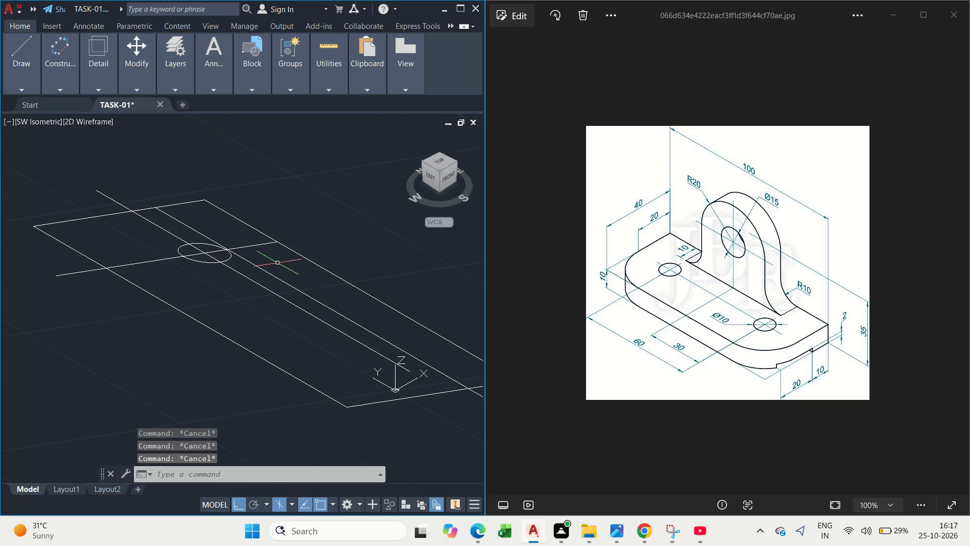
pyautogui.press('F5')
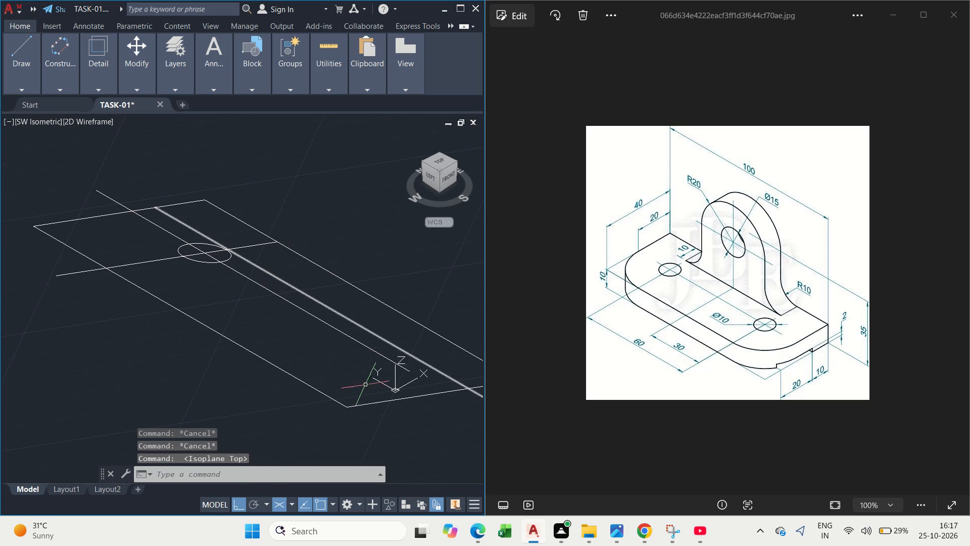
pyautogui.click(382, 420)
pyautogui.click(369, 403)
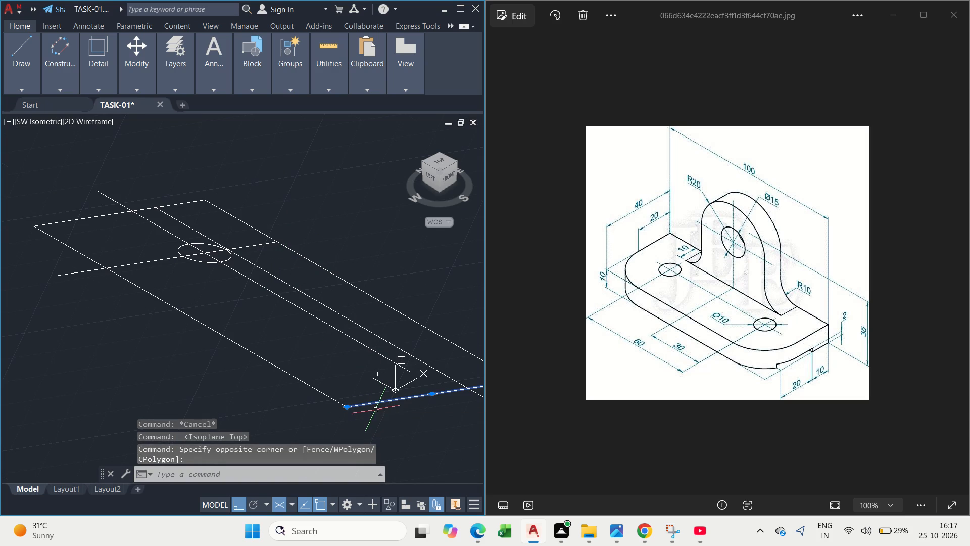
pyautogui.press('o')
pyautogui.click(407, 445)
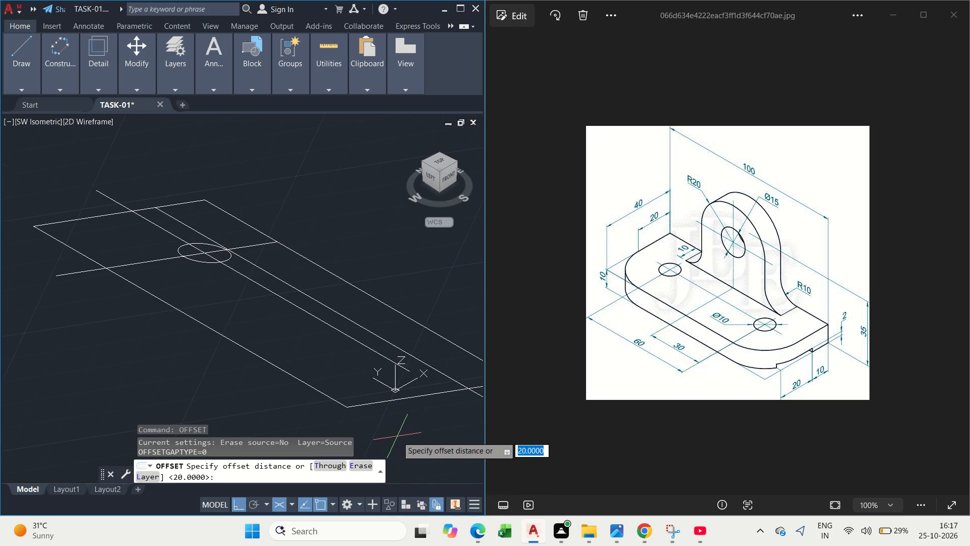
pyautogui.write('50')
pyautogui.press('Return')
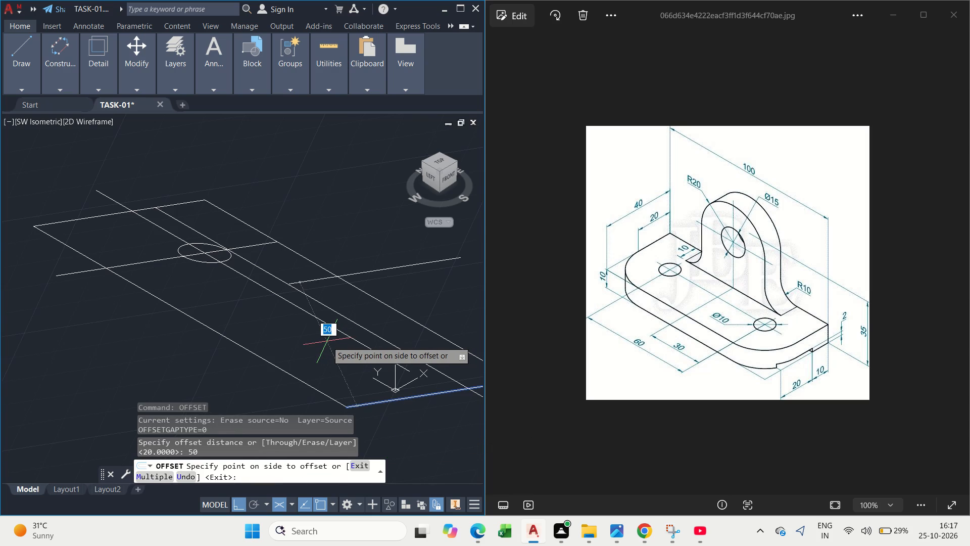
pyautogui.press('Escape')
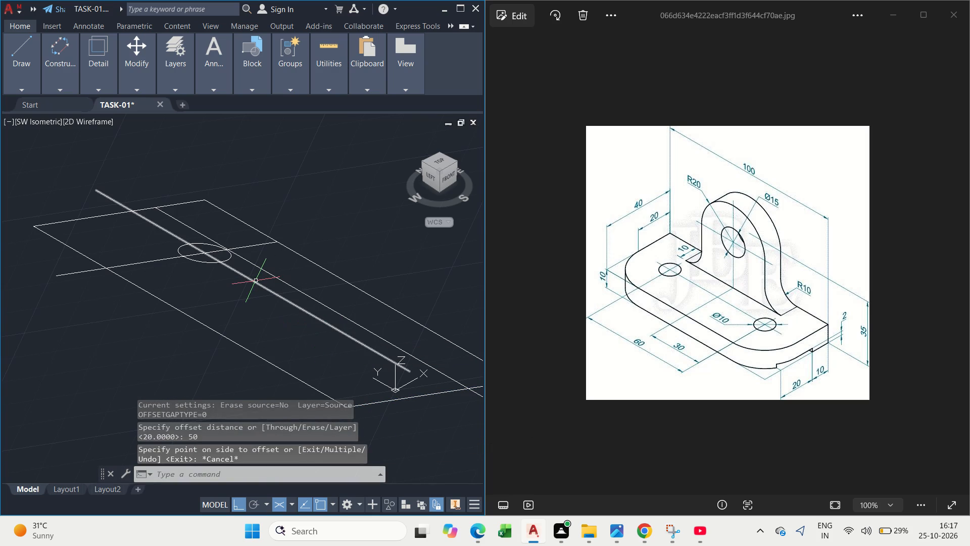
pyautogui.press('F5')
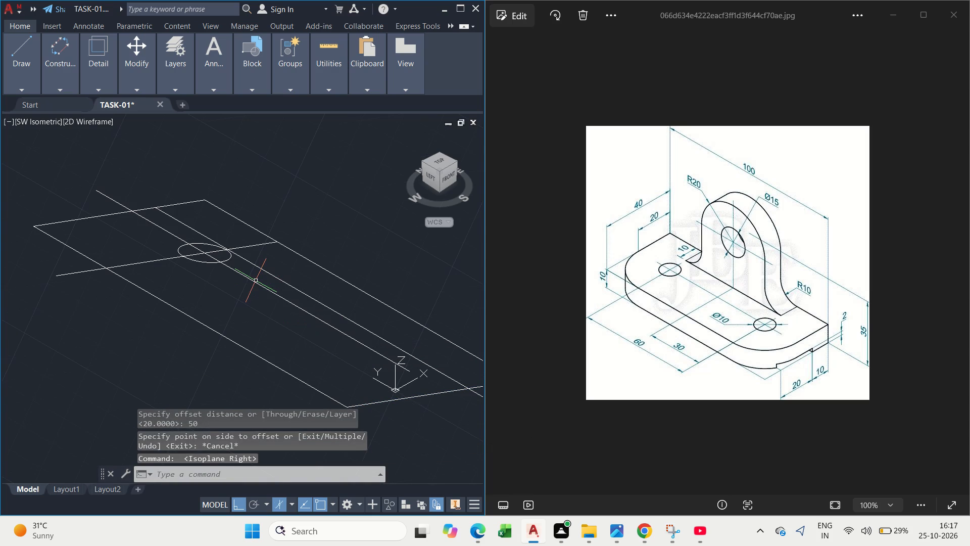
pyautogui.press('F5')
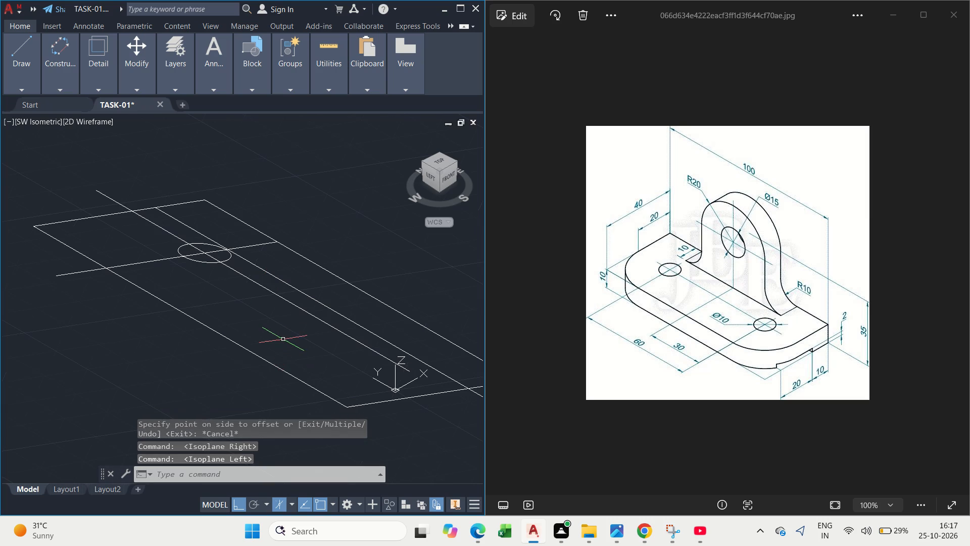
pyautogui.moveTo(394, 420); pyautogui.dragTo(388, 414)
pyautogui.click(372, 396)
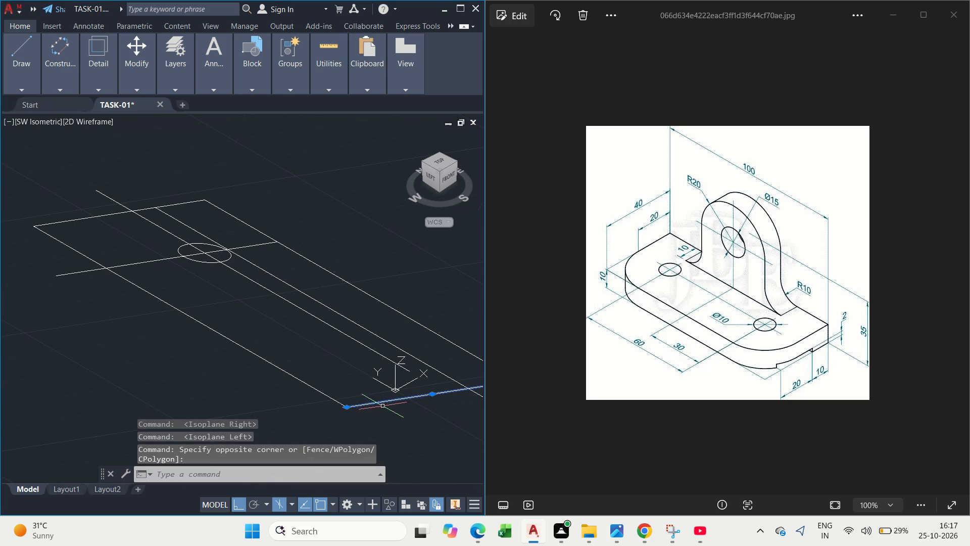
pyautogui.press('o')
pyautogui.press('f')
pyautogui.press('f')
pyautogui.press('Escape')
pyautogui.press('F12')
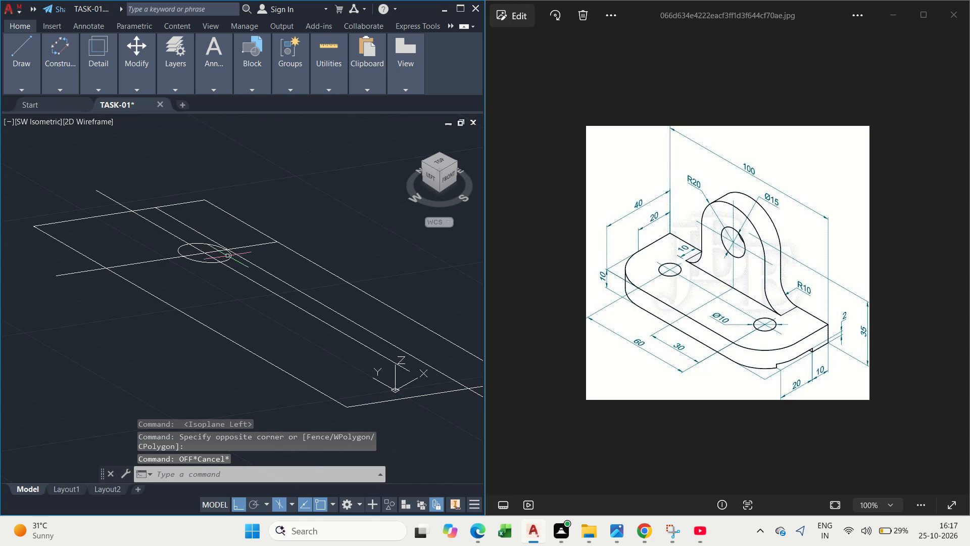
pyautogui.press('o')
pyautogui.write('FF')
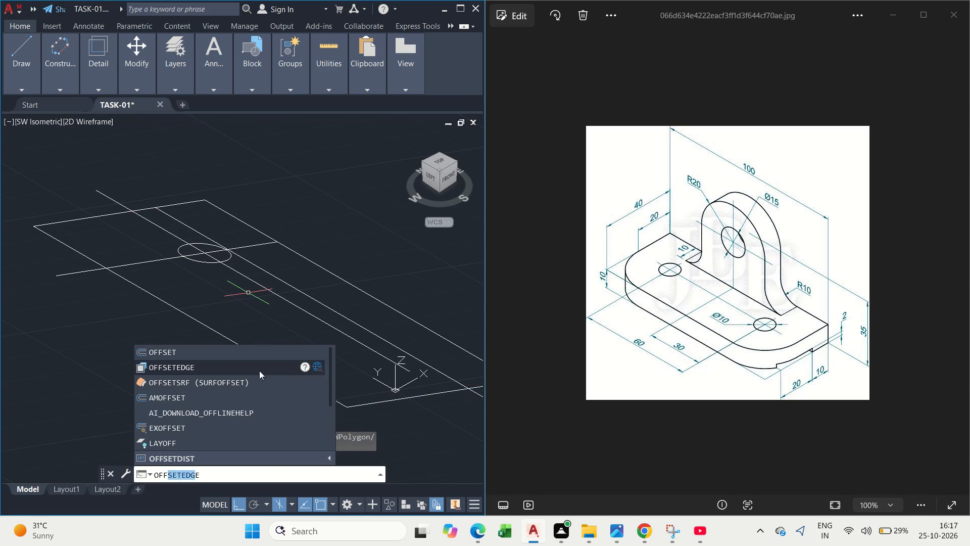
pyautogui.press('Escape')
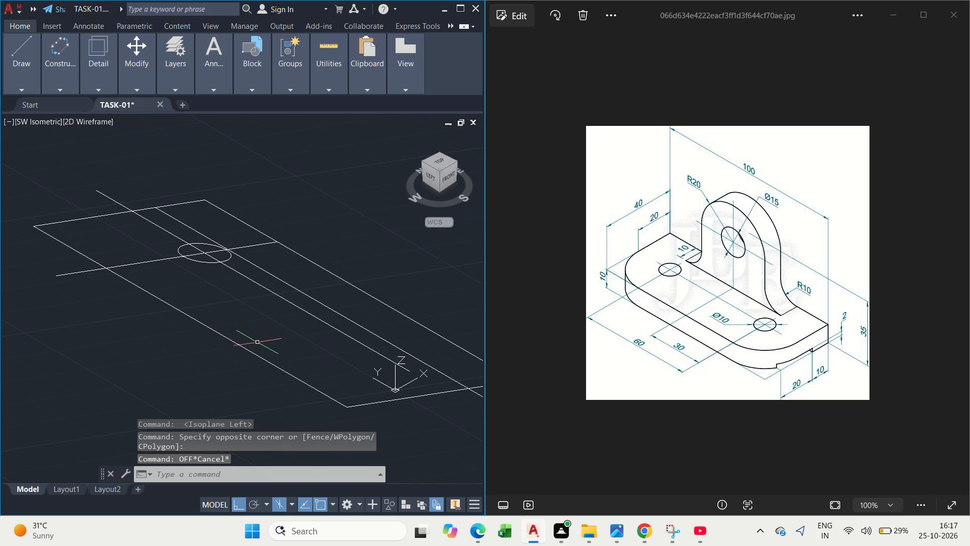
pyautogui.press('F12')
# Offset the short edge at the base plate's near end by 20 towards the inside of the outline.
pyautogui.press('o')
pyautogui.write('FF')
pyautogui.click(287, 330)
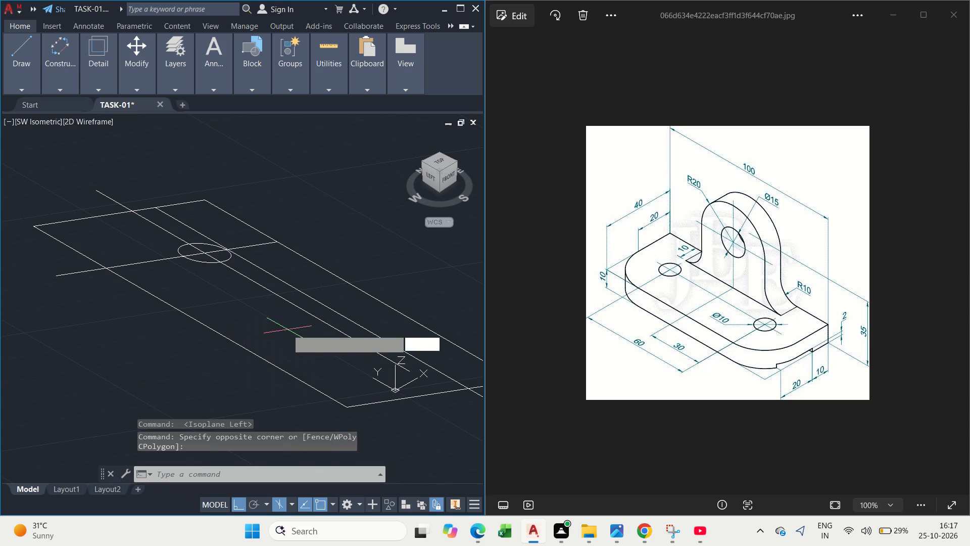
pyautogui.scroll(2, 216, 253)
pyautogui.scroll(-3, 215, 253)
pyautogui.scroll(1, 311, 342)
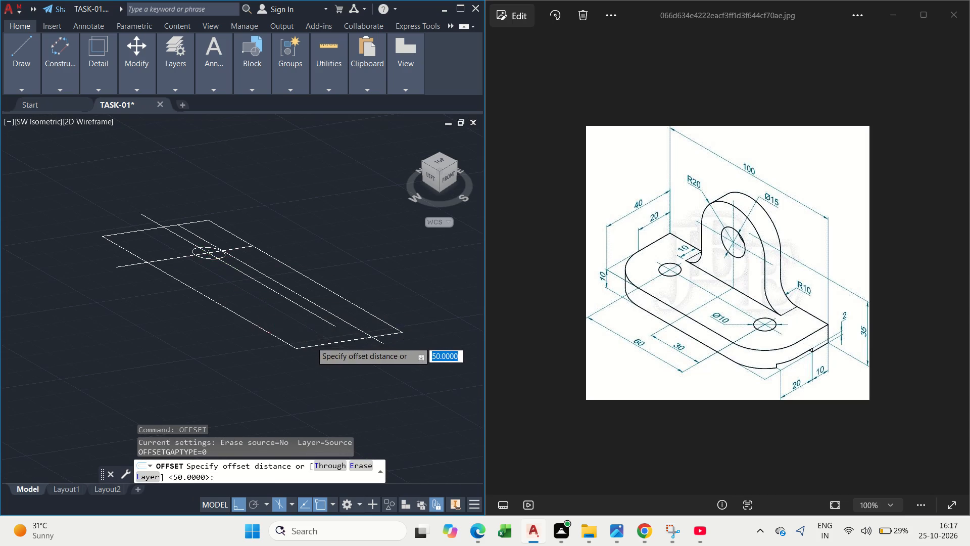
pyautogui.scroll(2, 311, 342)
pyautogui.moveTo(342, 396); pyautogui.dragTo(333, 380)
pyautogui.click(301, 347)
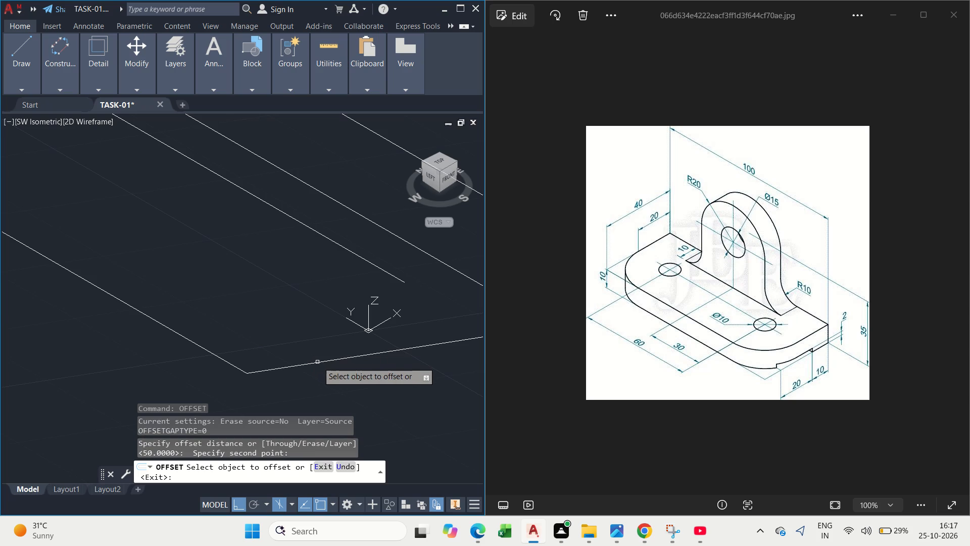
pyautogui.click(318, 363)
pyautogui.scroll(-1, 281, 324)
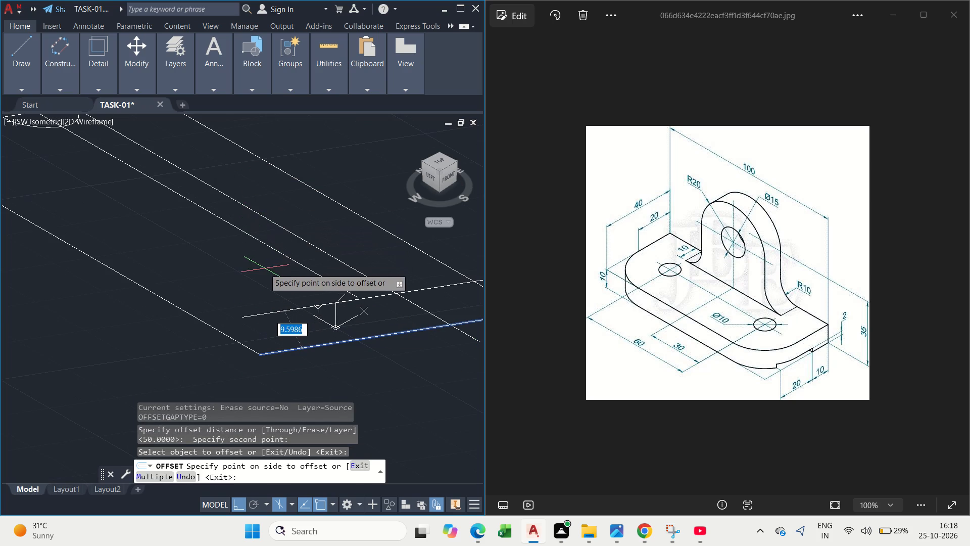
pyautogui.write('20')
pyautogui.press('Return')
pyautogui.click(259, 266)
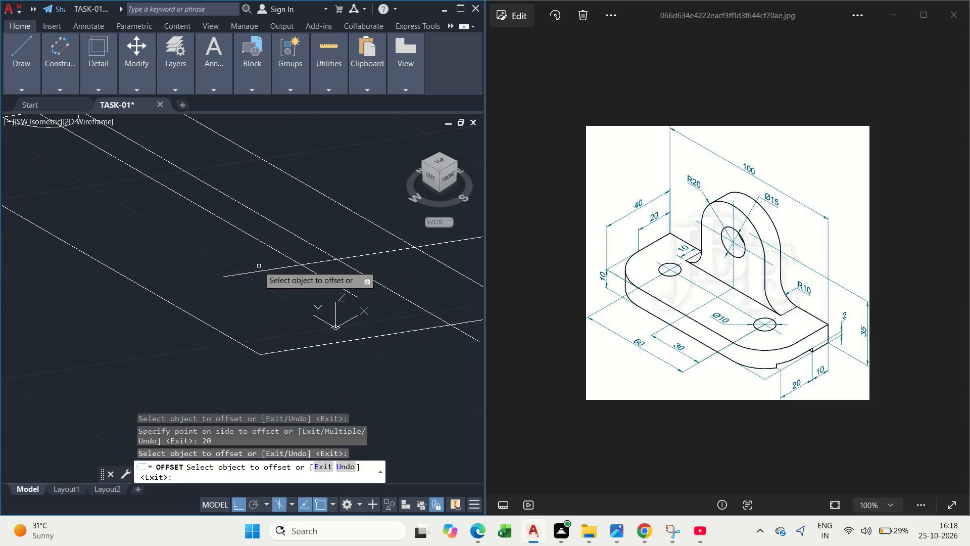
pyautogui.press('Escape')
pyautogui.press('Escape')
# Extend the new near-end offset line to the base plate's front long edge.
pyautogui.press('e')
pyautogui.press('x')
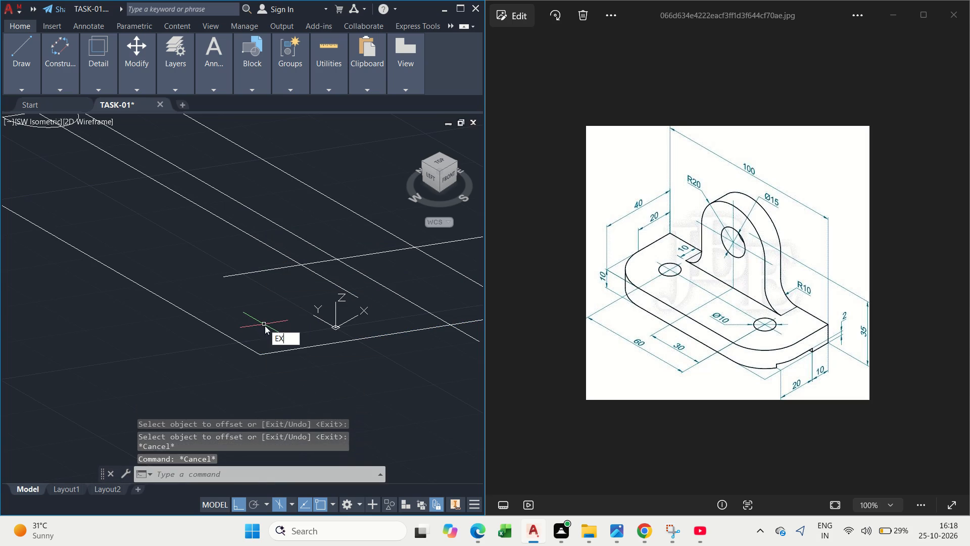
pyautogui.press('space')
pyautogui.moveTo(242, 244); pyautogui.dragTo(287, 292)
pyautogui.press('Escape')
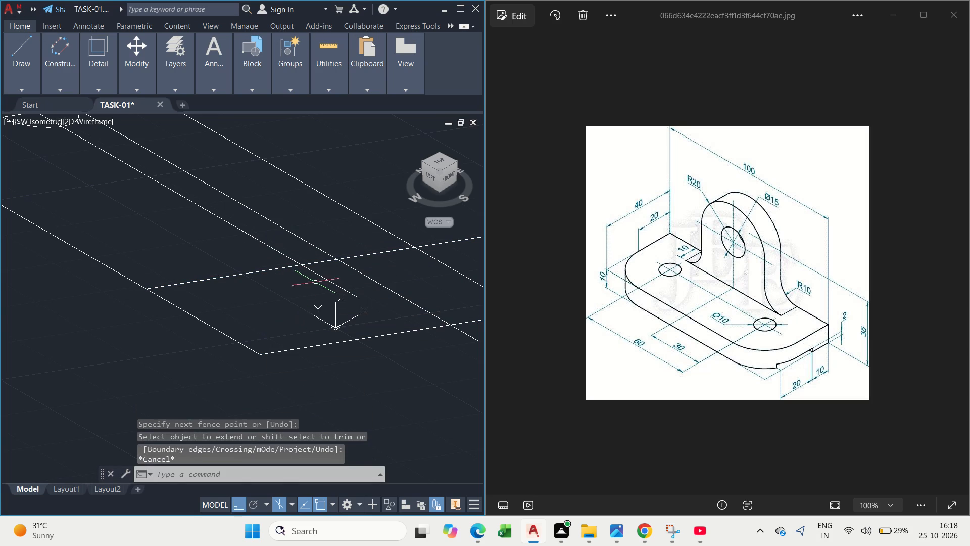
# Turn on the Geometric Center, Node, Quadrant, Insertion, Perpendicular, Tangent, Nearest, Apparent Intersection, Parallel, Arc Radial Lines, Arc Tangent Lines and Symmetry object snaps.
pyautogui.moveTo(273, 205); pyautogui.dragTo(299, 282, button='middle')
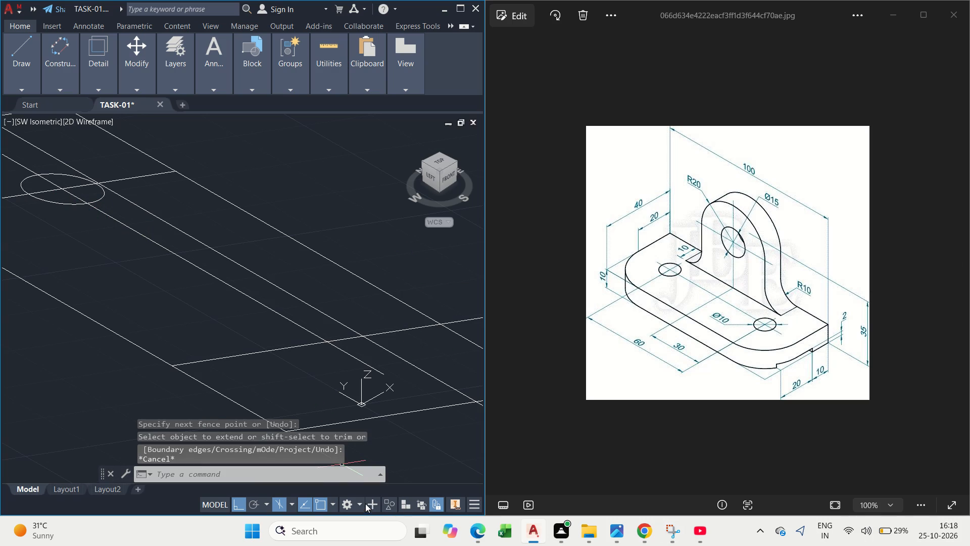
pyautogui.click(332, 503)
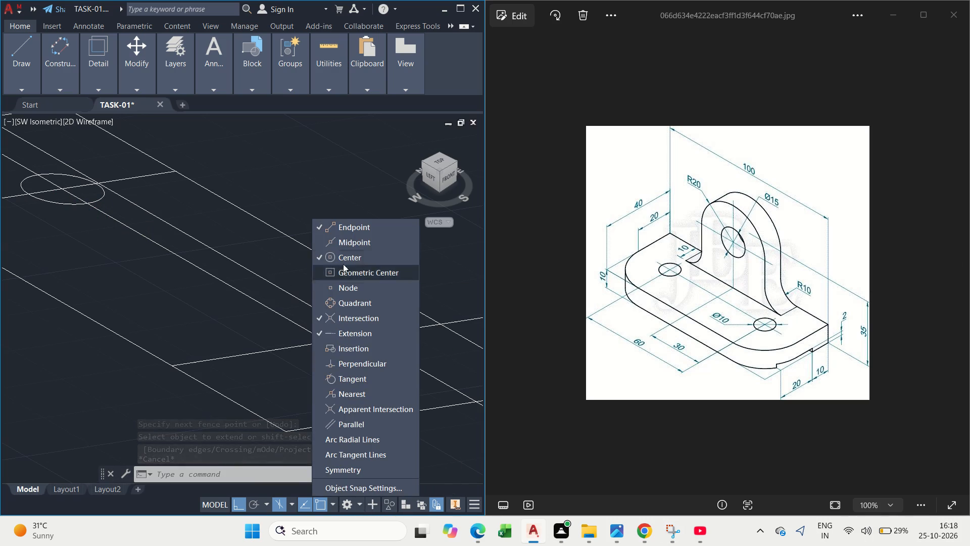
pyautogui.click(348, 275)
pyautogui.click(348, 286)
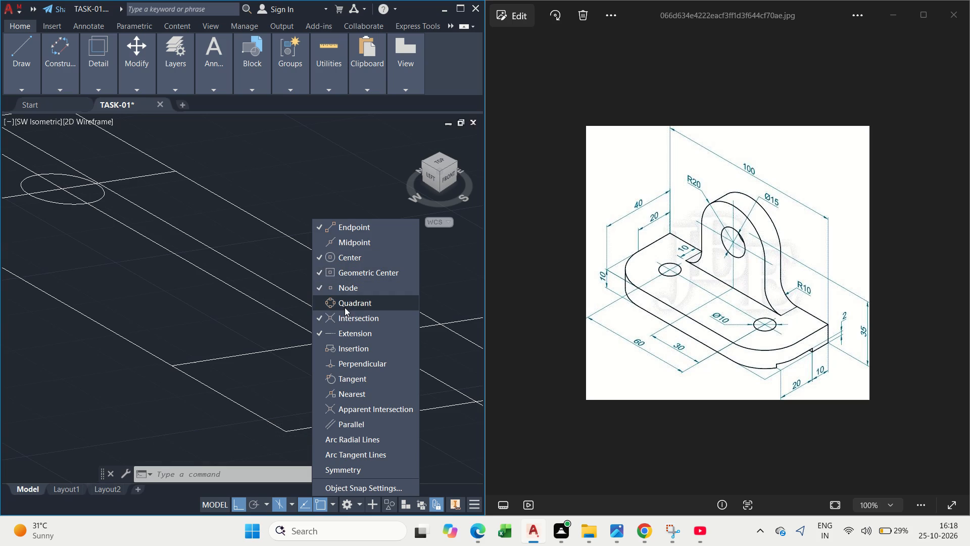
pyautogui.click(345, 307)
pyautogui.click(336, 352)
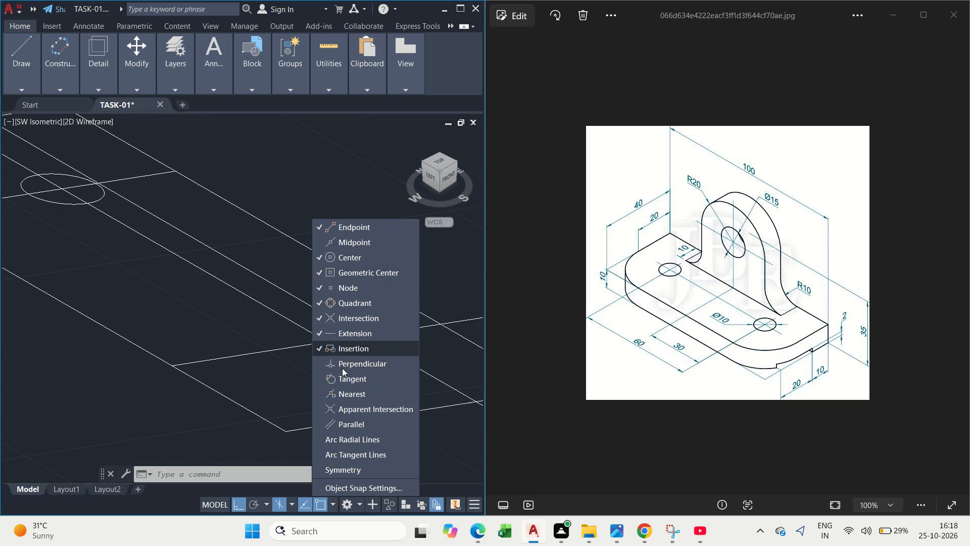
pyautogui.click(355, 367)
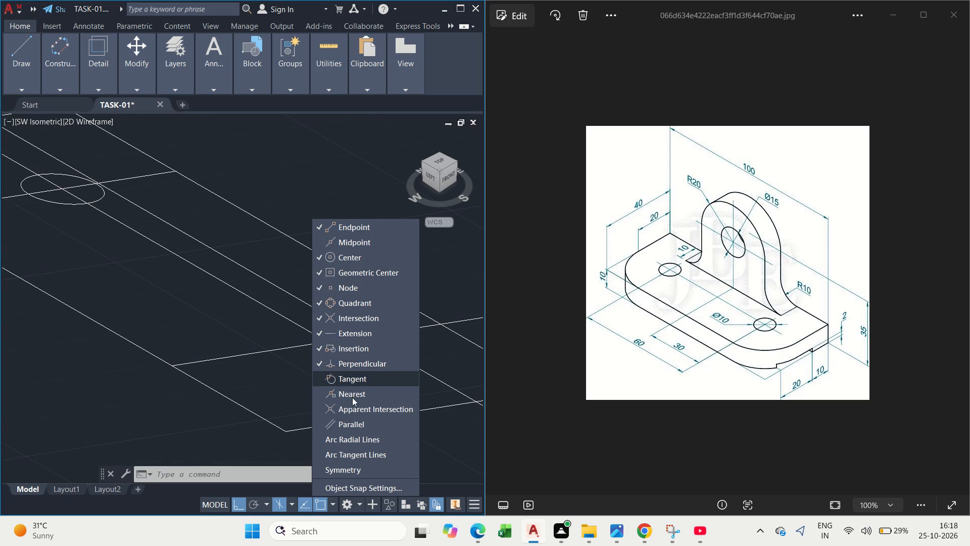
pyautogui.click(362, 383)
pyautogui.click(361, 396)
pyautogui.click(360, 401)
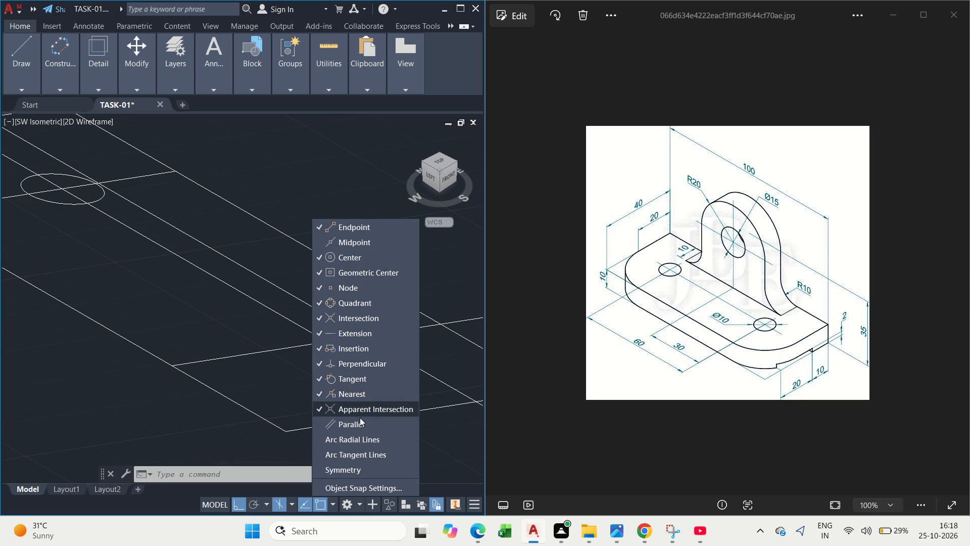
pyautogui.click(356, 429)
pyautogui.click(364, 445)
pyautogui.click(364, 452)
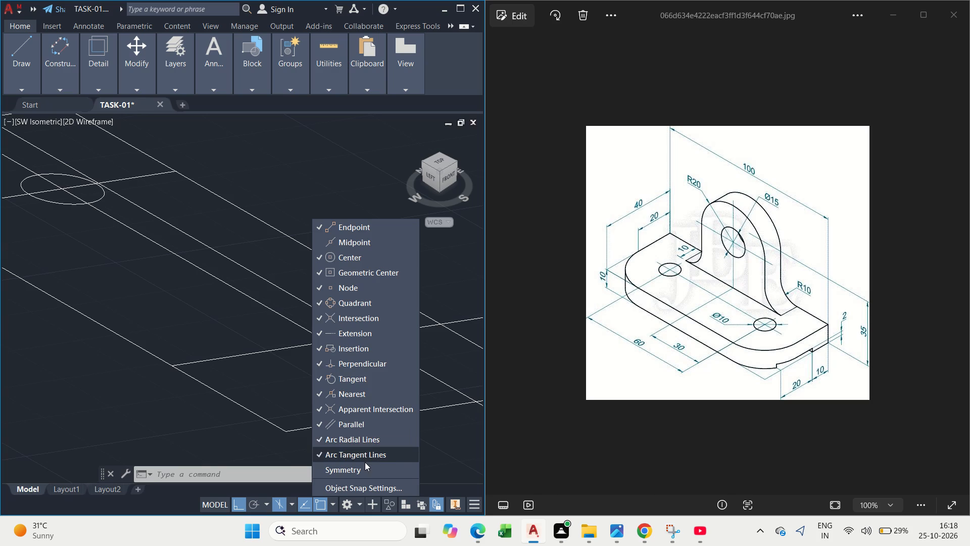
pyautogui.click(365, 463)
pyautogui.click(501, 393)
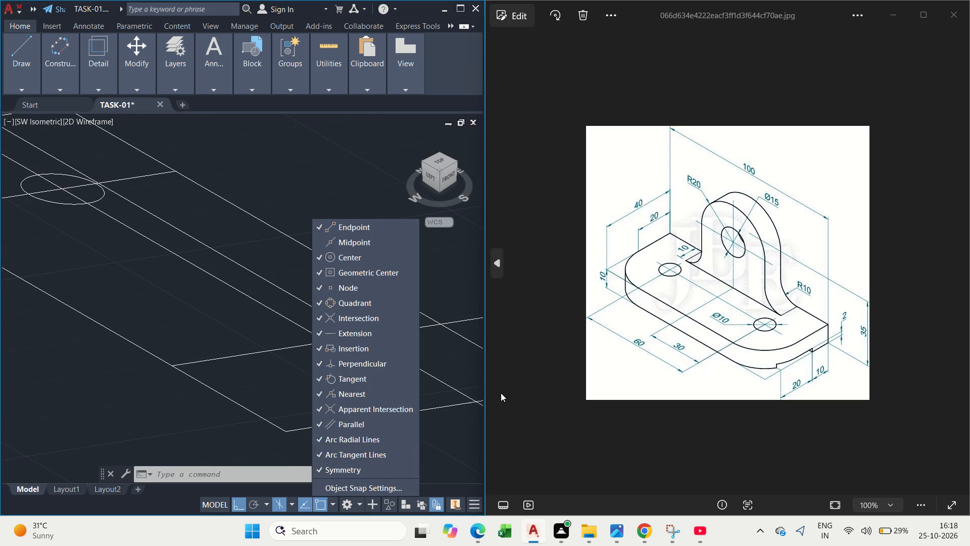
pyautogui.click(495, 259)
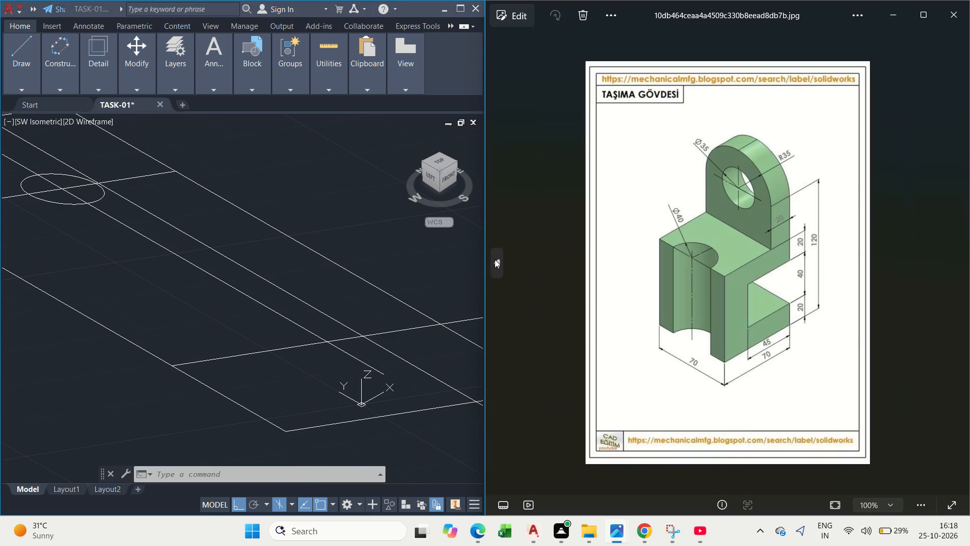
pyautogui.doubleClick(958, 255)
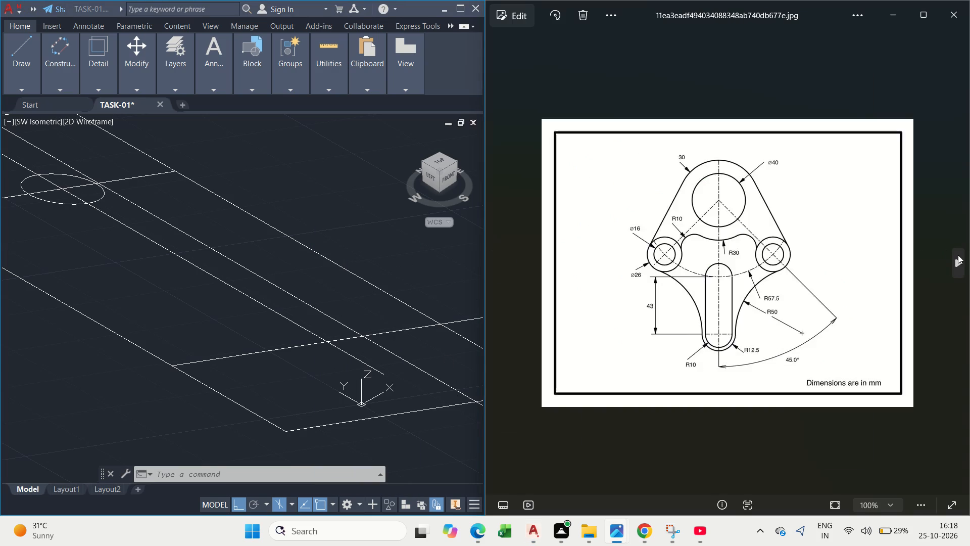
# Copy the hole circle by its centre to the centreline intersection at the base plate's near end.
pyautogui.scroll(-3, 405, 297)
pyautogui.scroll(2, 401, 303)
pyautogui.middleClick(388, 300)
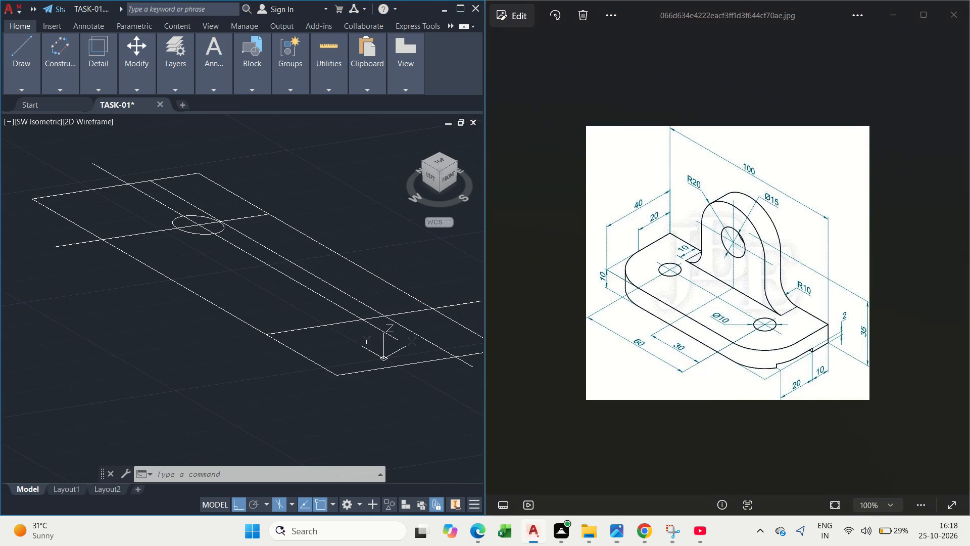
pyautogui.scroll(1, 385, 300)
pyautogui.middleClick(329, 287)
pyautogui.scroll(1, 58, 175)
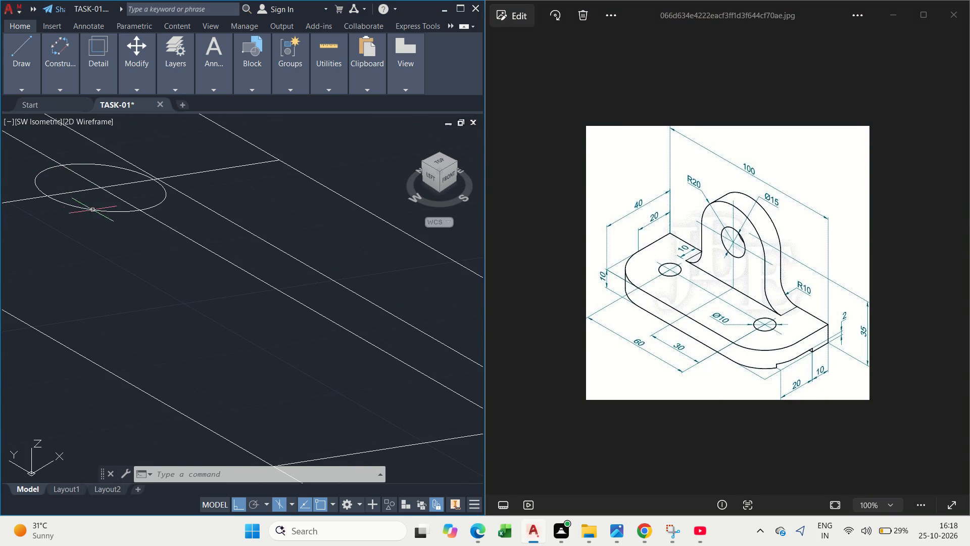
pyautogui.moveTo(110, 231); pyautogui.dragTo(103, 226)
pyautogui.click(88, 208)
pyautogui.press('c')
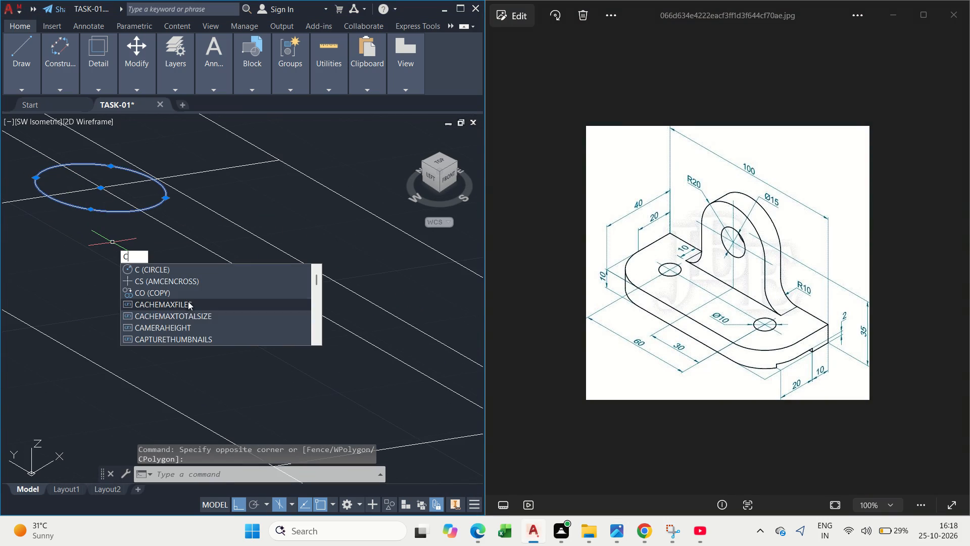
pyautogui.press('o')
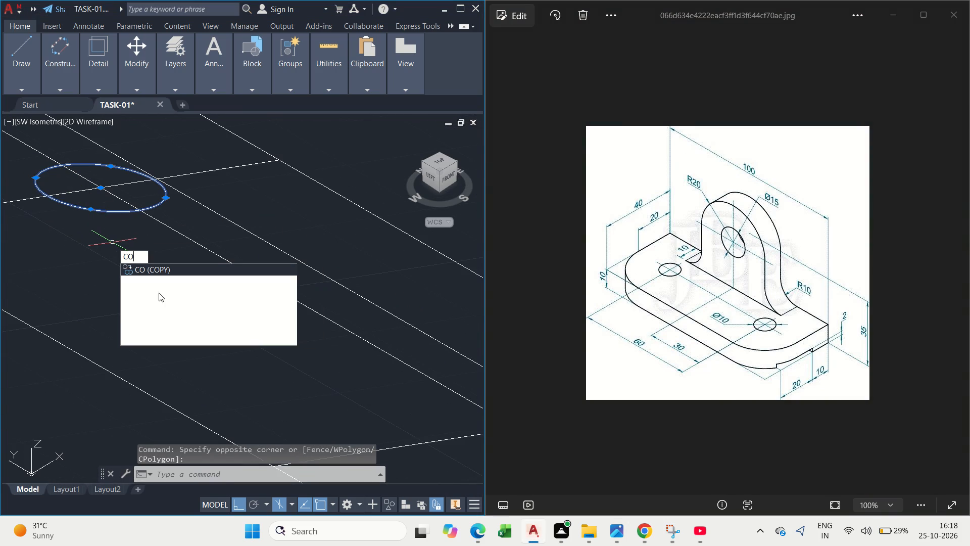
pyautogui.click(163, 275)
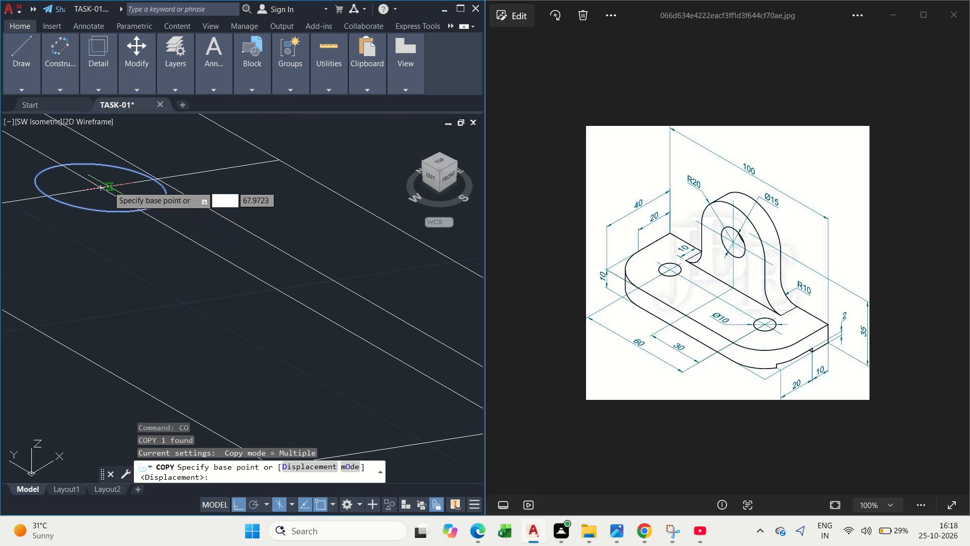
pyautogui.click(103, 185)
pyautogui.moveTo(299, 324); pyautogui.dragTo(167, 300, button='middle')
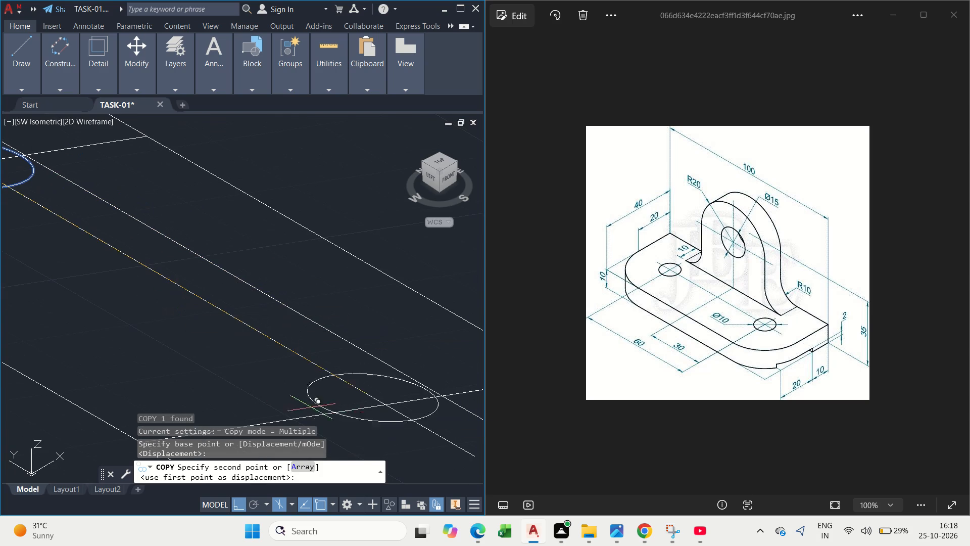
pyautogui.click(384, 403)
pyautogui.scroll(-3, 288, 331)
pyautogui.press('Escape')
pyautogui.press('Escape')
# Offset the base plate's near-end short edge by 50 towards the inside of the outline.
pyautogui.scroll(1, 250, 283)
pyautogui.moveTo(241, 277); pyautogui.dragTo(253, 291, button='middle')
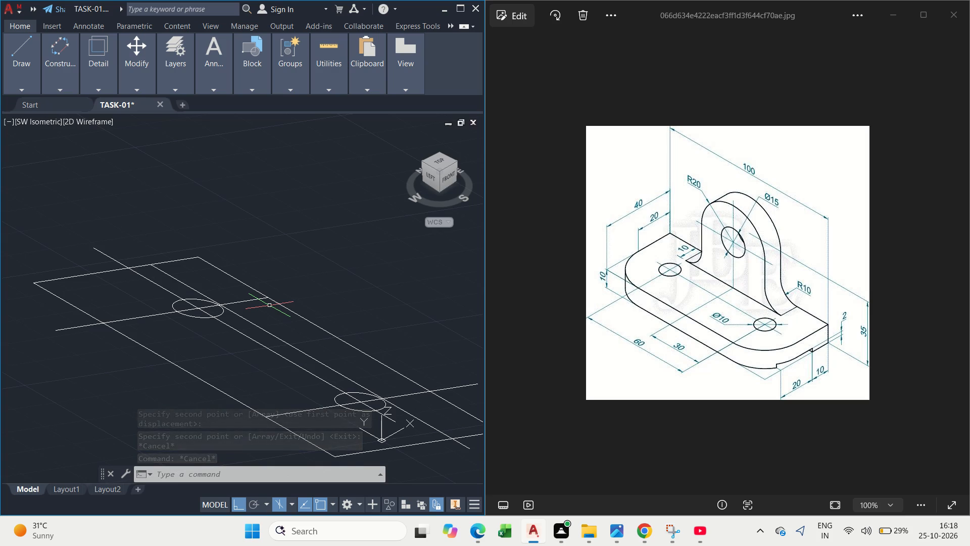
pyautogui.scroll(-1, 269, 305)
pyautogui.scroll(1, 263, 355)
pyautogui.click(386, 432)
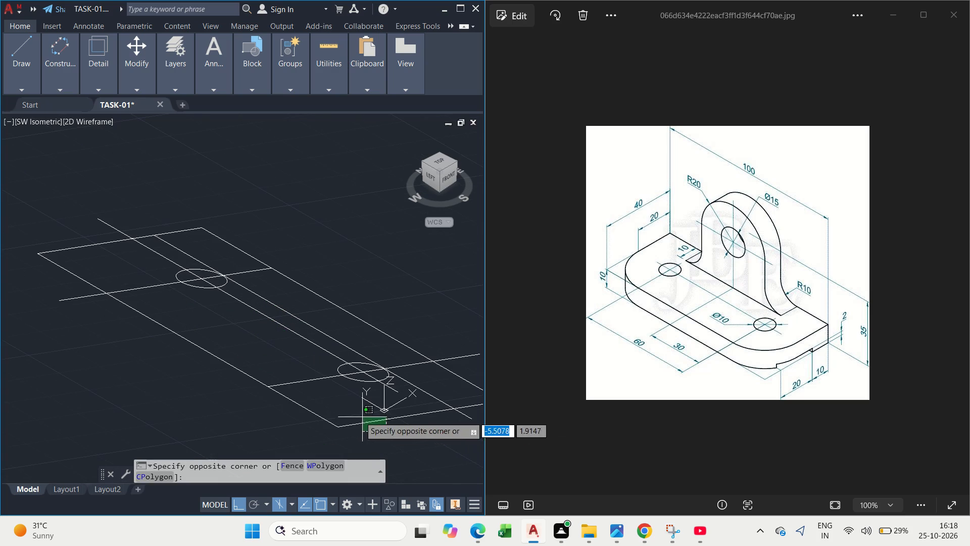
pyautogui.click(360, 417)
pyautogui.press('o')
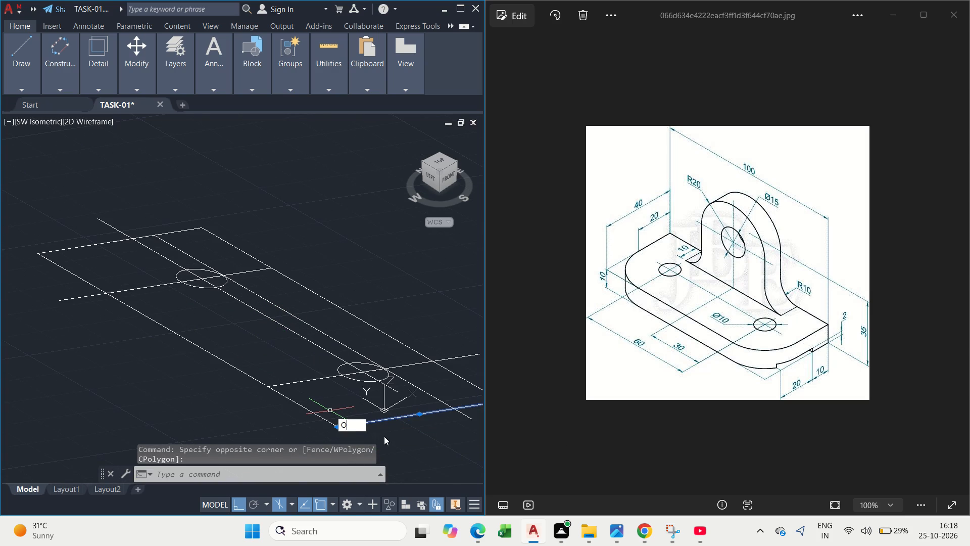
pyautogui.click(385, 450)
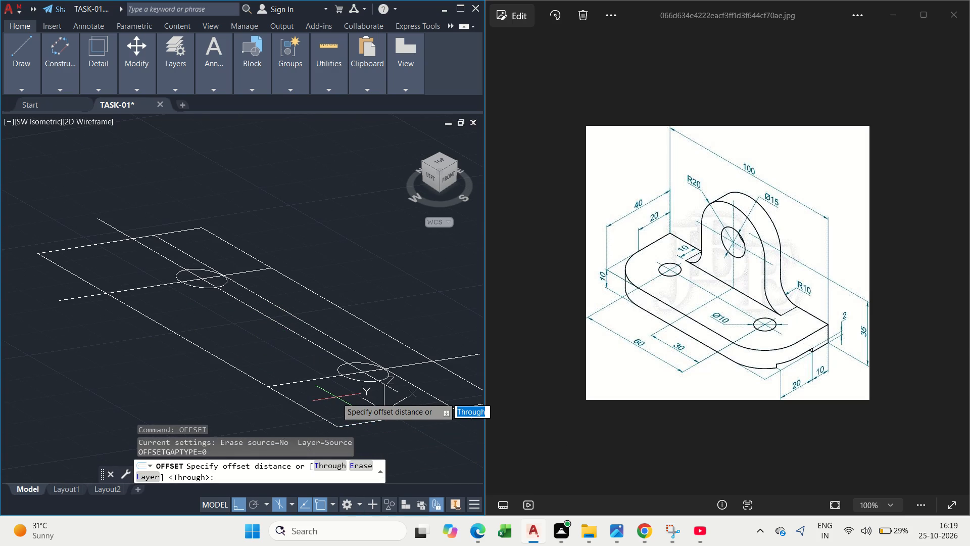
pyautogui.write('50')
pyautogui.press('Return')
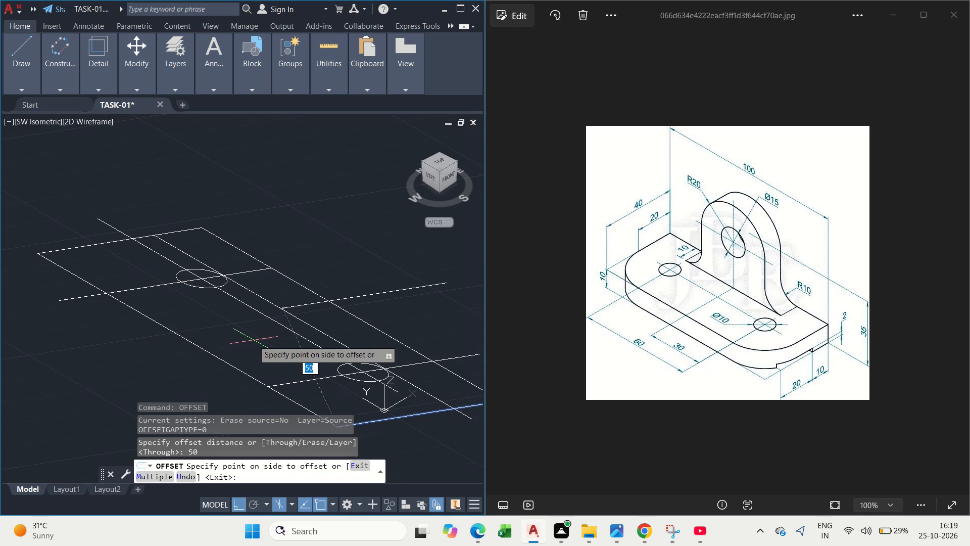
pyautogui.click(254, 340)
pyautogui.press('Escape')
pyautogui.press('Escape')
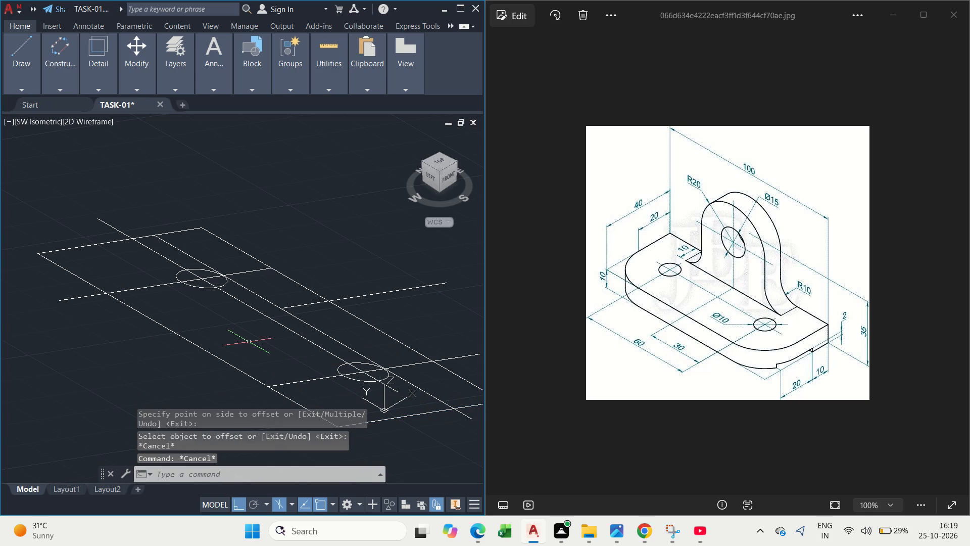
# Extend the new mid-length offset line to the base plate's front long edge.
pyautogui.write('EX')
pyautogui.press('space')
pyautogui.moveTo(290, 306); pyautogui.dragTo(312, 325)
pyautogui.moveTo(294, 288); pyautogui.dragTo(334, 331)
pyautogui.moveTo(303, 296); pyautogui.dragTo(318, 309)
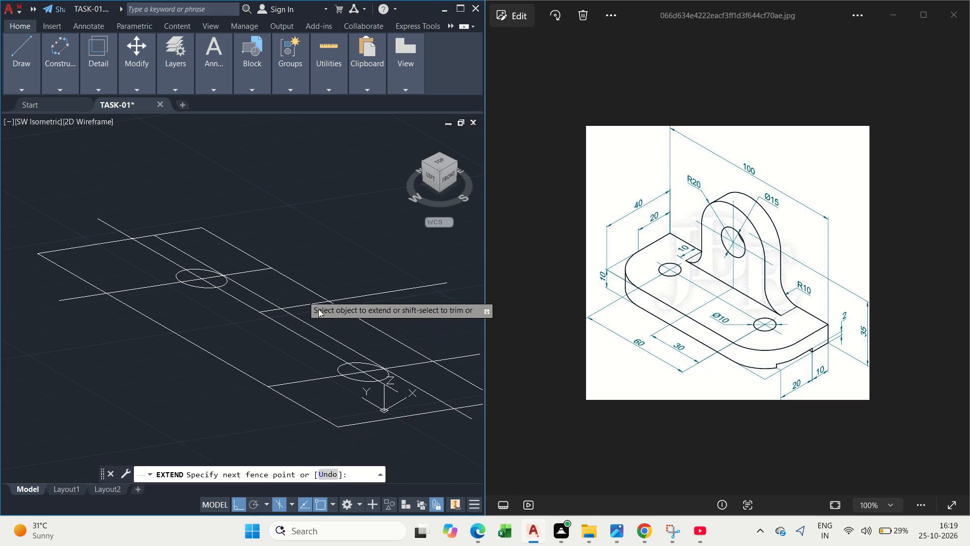
pyautogui.moveTo(318, 309); pyautogui.dragTo(327, 320)
pyautogui.press('Escape')
pyautogui.press('Escape')
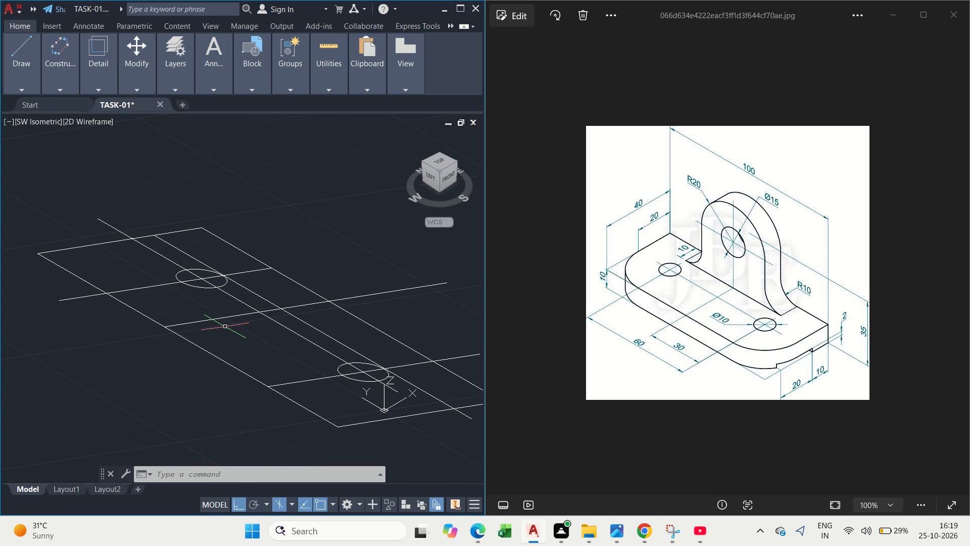
# Draw a 20-long line at 30° on Isoplane Top from where the mid-length line crosses the upright's front base line.
pyautogui.scroll(1, 193, 325)
pyautogui.moveTo(246, 293); pyautogui.dragTo(250, 298, button='middle')
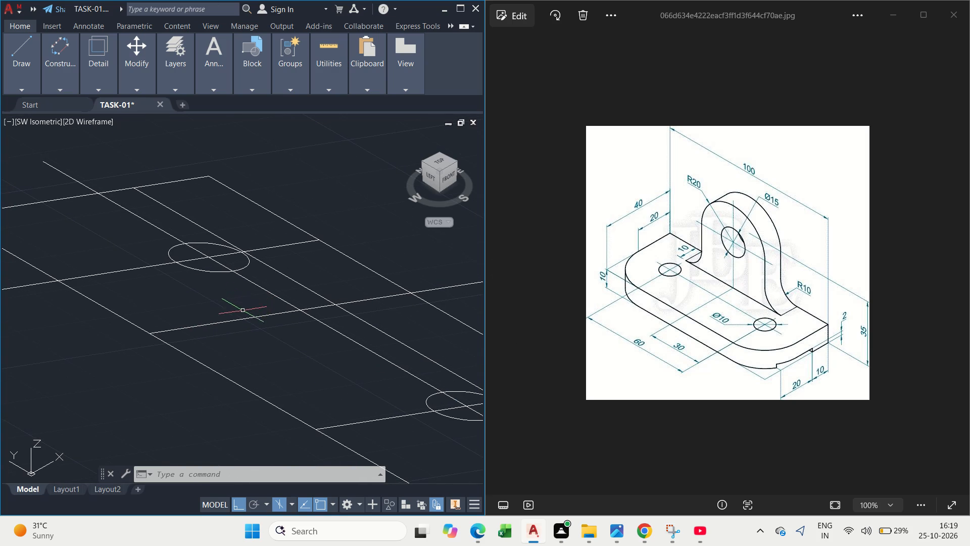
pyautogui.scroll(-1, 244, 305)
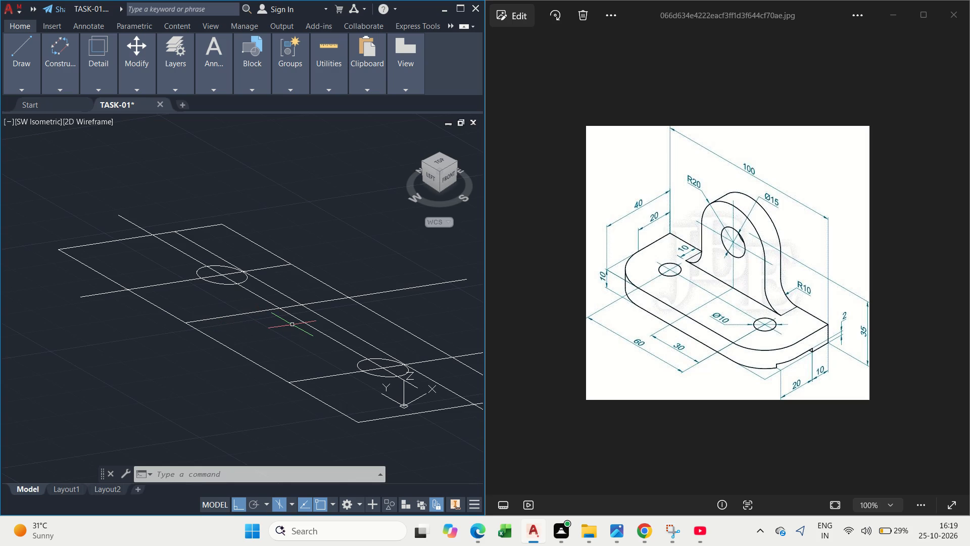
pyautogui.write('L')
pyautogui.press('space')
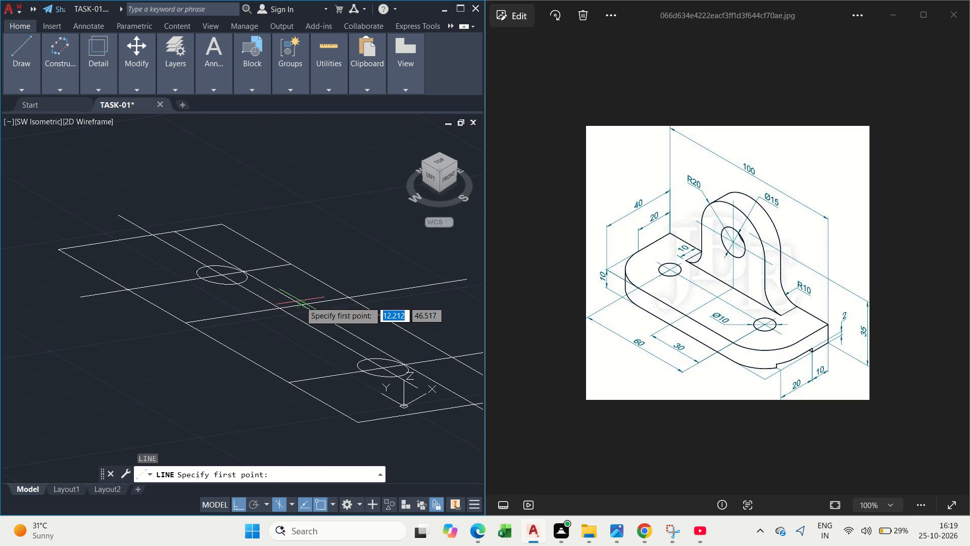
pyautogui.scroll(3, 300, 317)
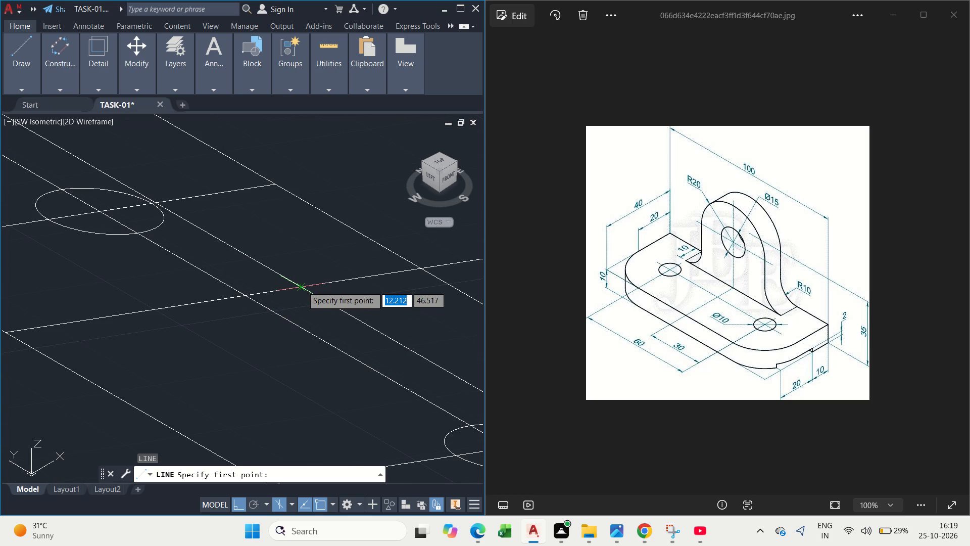
pyautogui.click(302, 286)
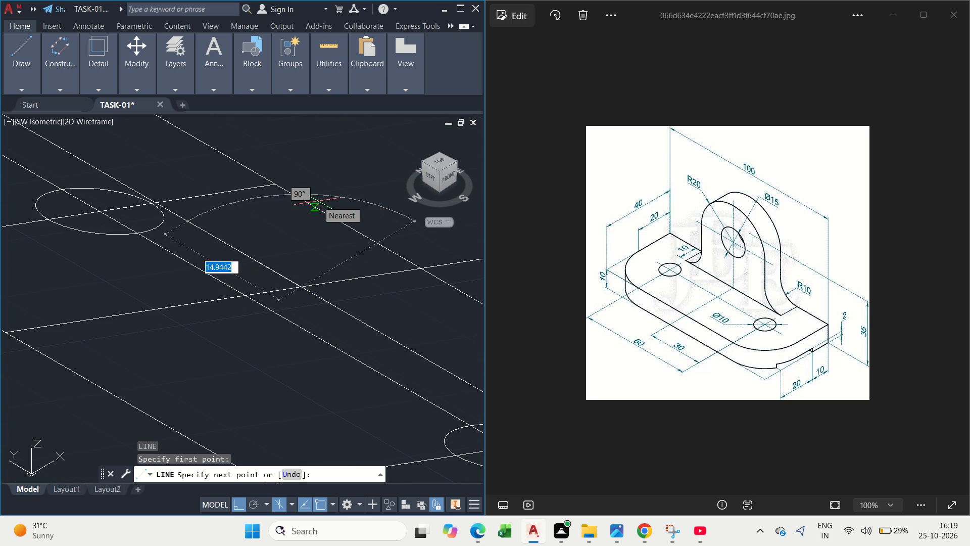
pyautogui.press('F5')
pyautogui.press('F5')
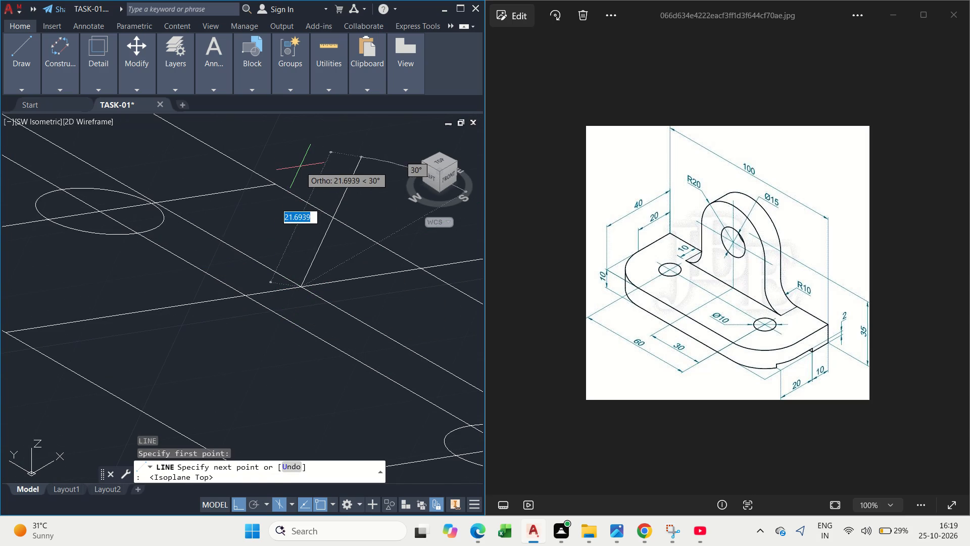
pyautogui.scroll(-2, 337, 246)
pyautogui.moveTo(332, 269); pyautogui.dragTo(332, 299, button='middle')
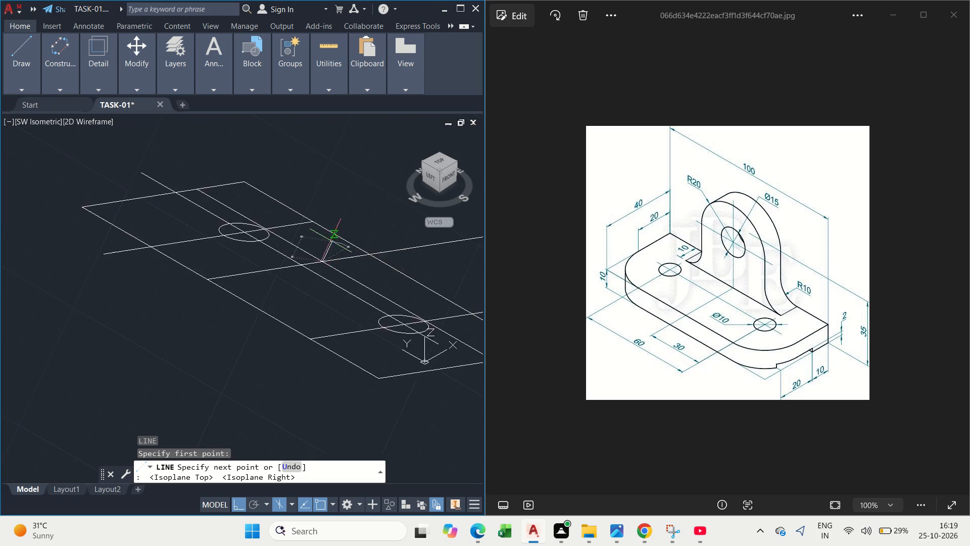
pyautogui.moveTo(332, 299); pyautogui.dragTo(304, 387, button='middle')
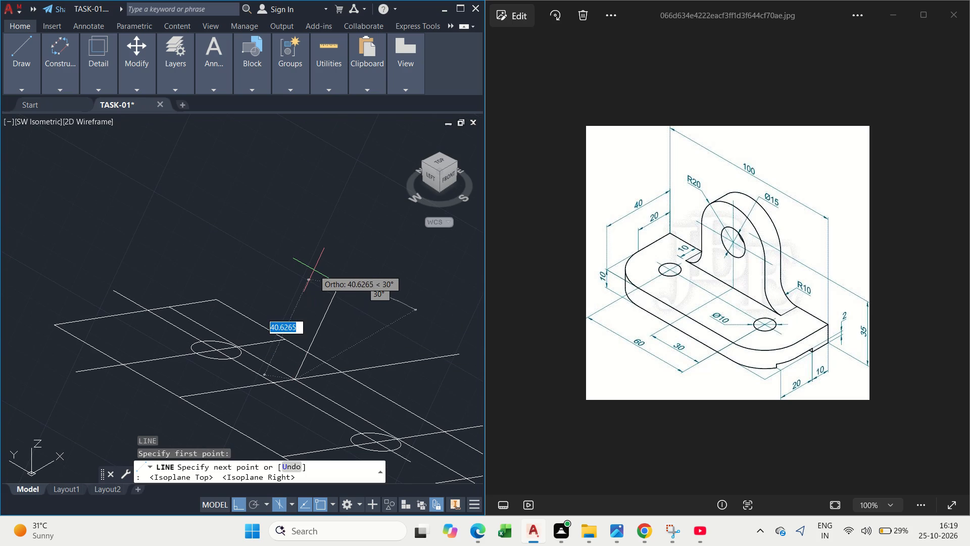
pyautogui.press('F5')
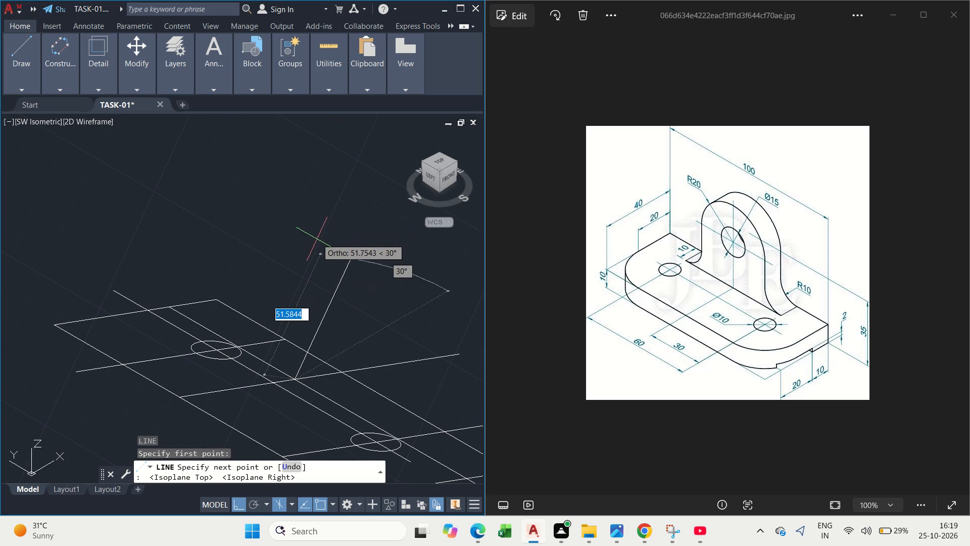
pyautogui.press('F5')
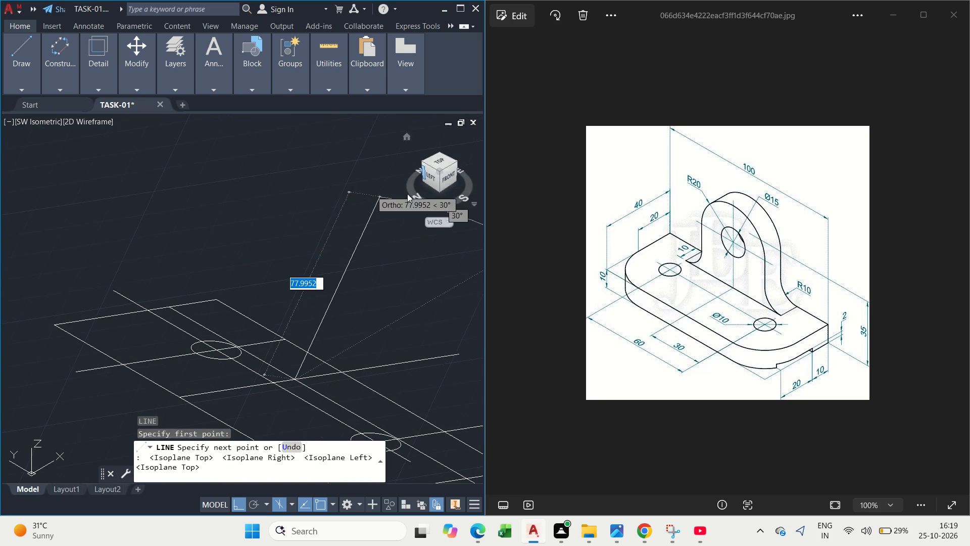
pyautogui.press('F5')
pyautogui.scroll(-1, 326, 310)
pyautogui.moveTo(317, 310); pyautogui.dragTo(312, 309, button='middle')
pyautogui.scroll(-1, 320, 310)
pyautogui.scroll(2, 329, 327)
pyautogui.press('F5')
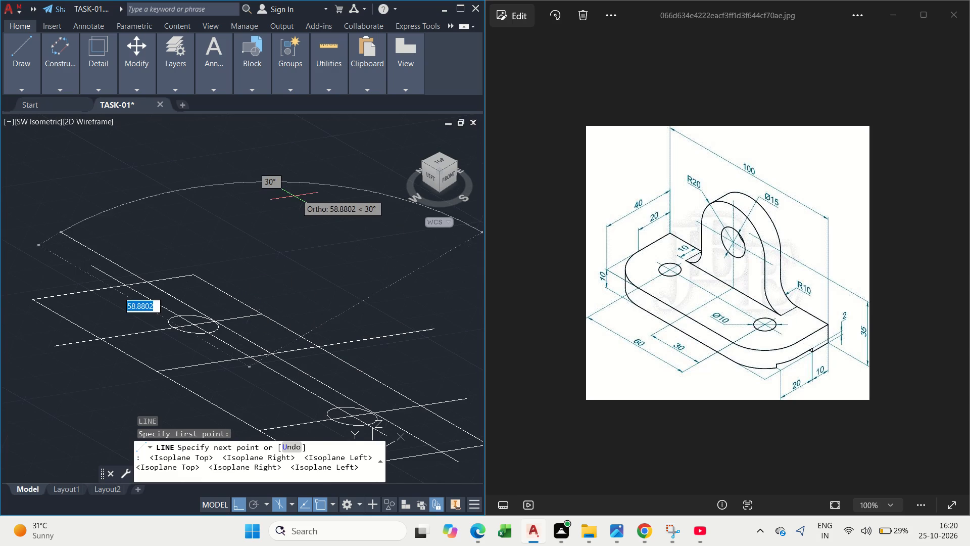
pyautogui.press('F5')
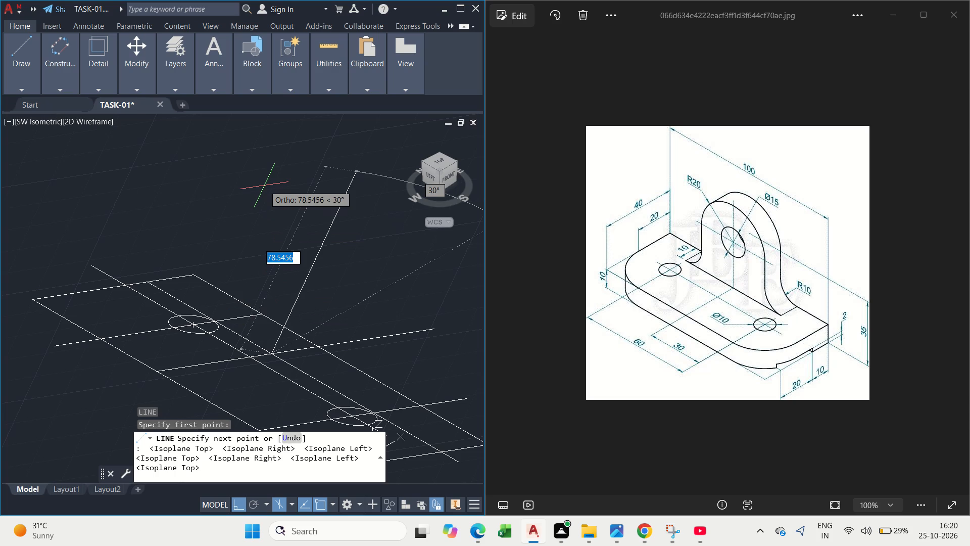
pyautogui.write('20')
pyautogui.press('Return')
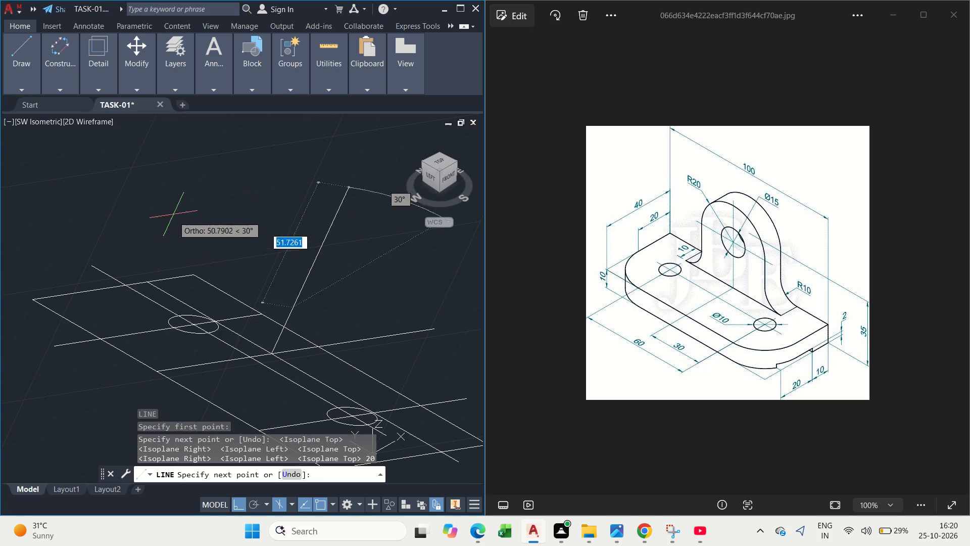
pyautogui.press('Escape')
# Switch the drafting isoplane to Isoplane Right.
pyautogui.moveTo(253, 294); pyautogui.dragTo(234, 261, button='middle')
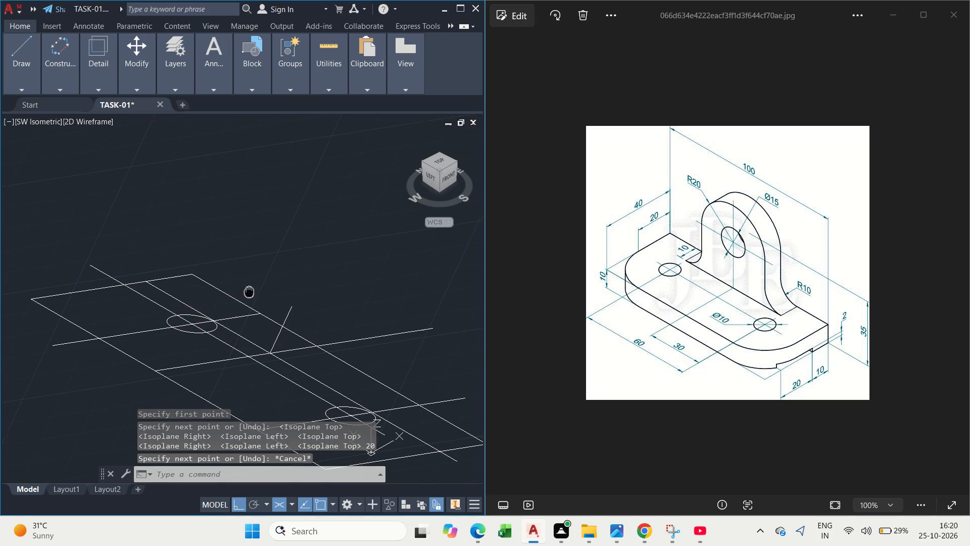
pyautogui.moveTo(234, 261); pyautogui.dragTo(227, 248, button='middle')
pyautogui.scroll(1, 241, 257)
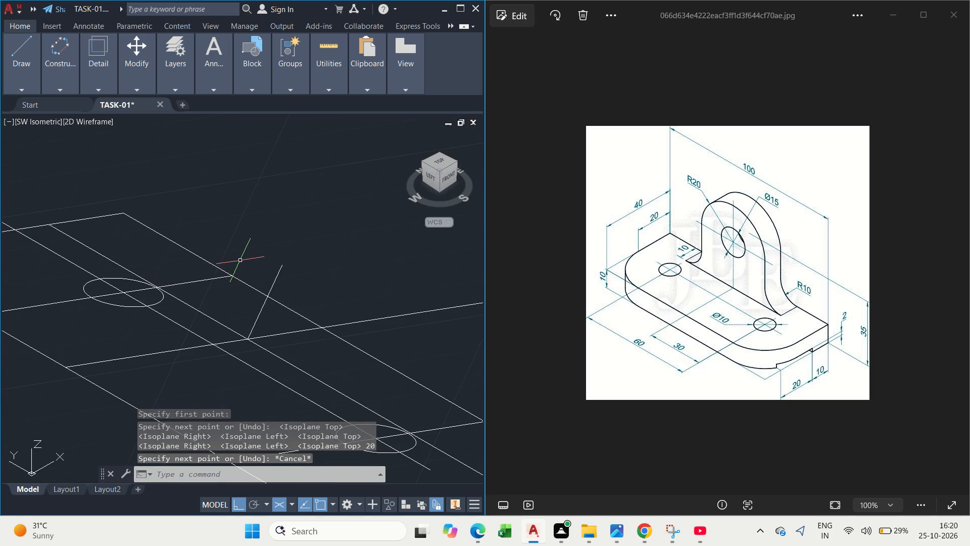
pyautogui.press('F5')
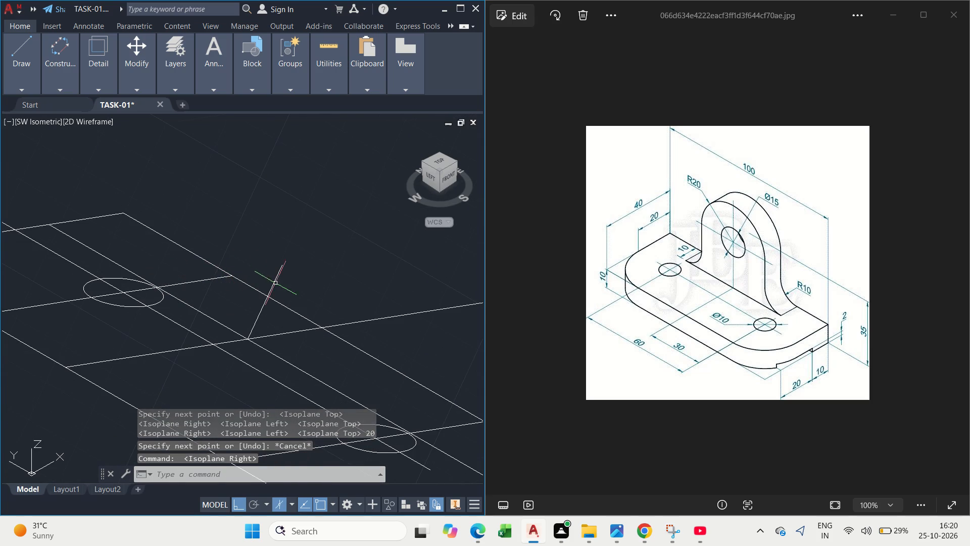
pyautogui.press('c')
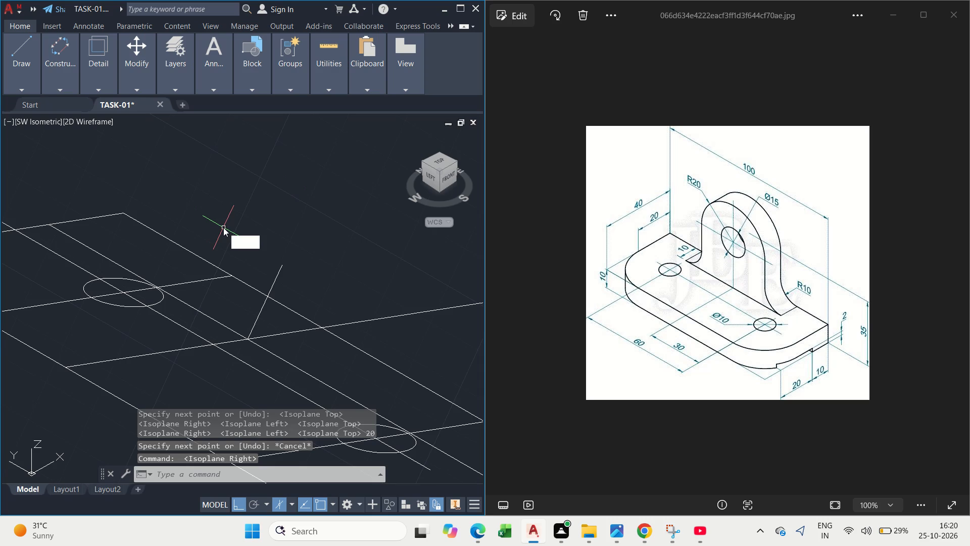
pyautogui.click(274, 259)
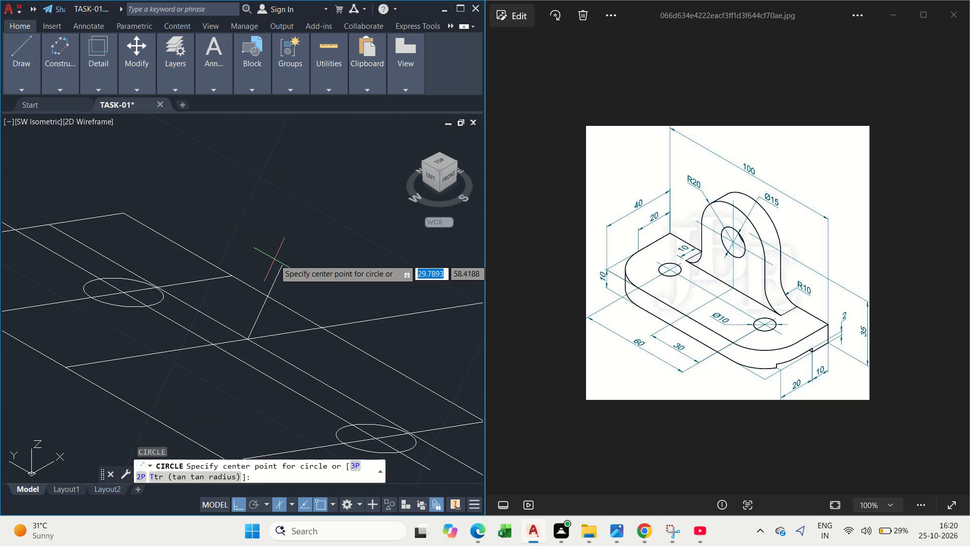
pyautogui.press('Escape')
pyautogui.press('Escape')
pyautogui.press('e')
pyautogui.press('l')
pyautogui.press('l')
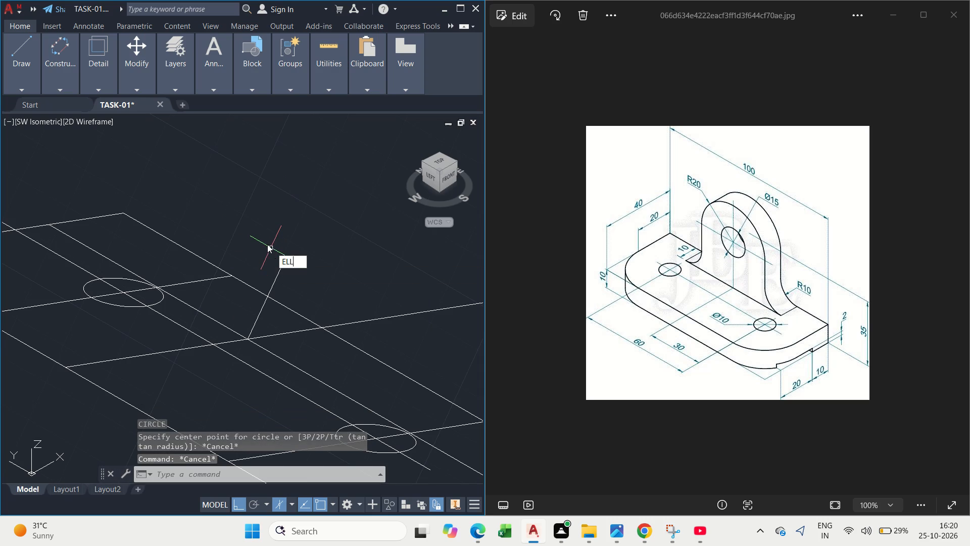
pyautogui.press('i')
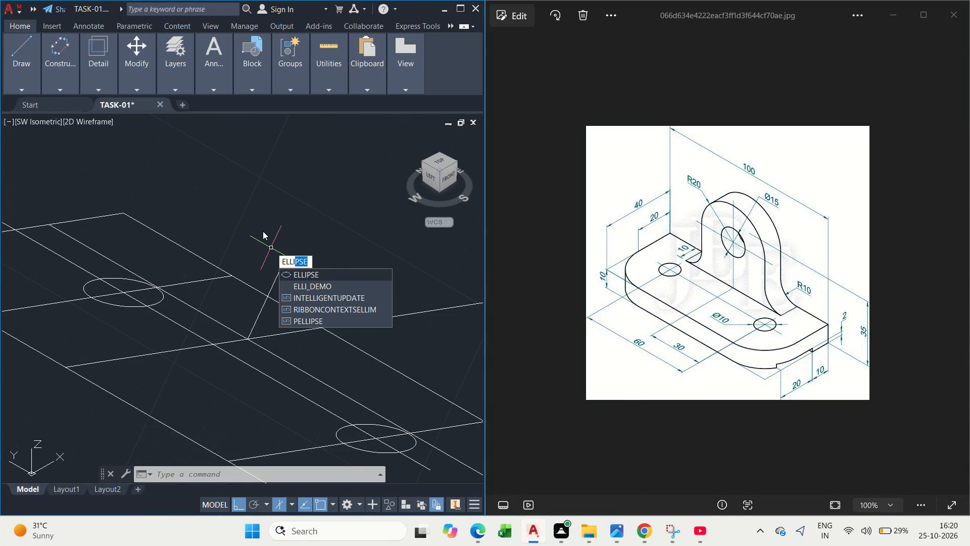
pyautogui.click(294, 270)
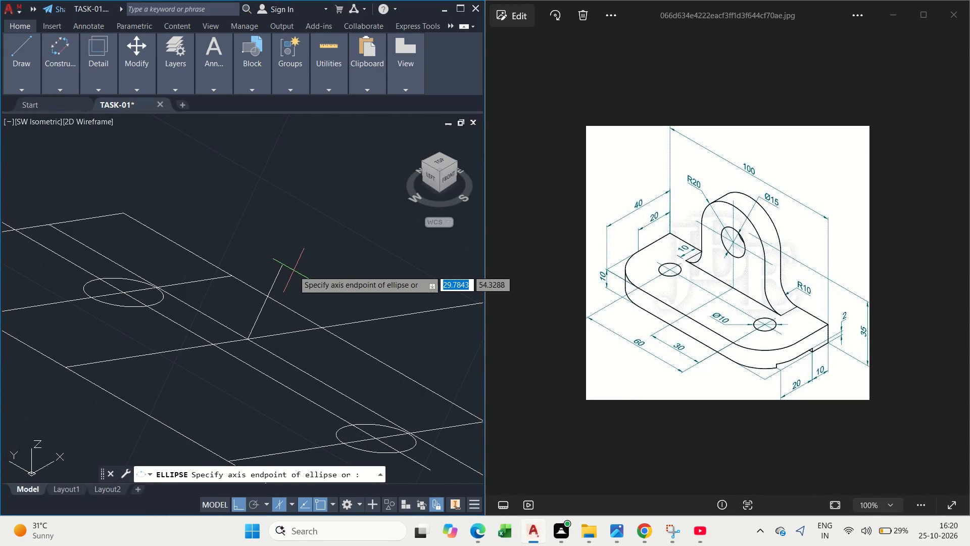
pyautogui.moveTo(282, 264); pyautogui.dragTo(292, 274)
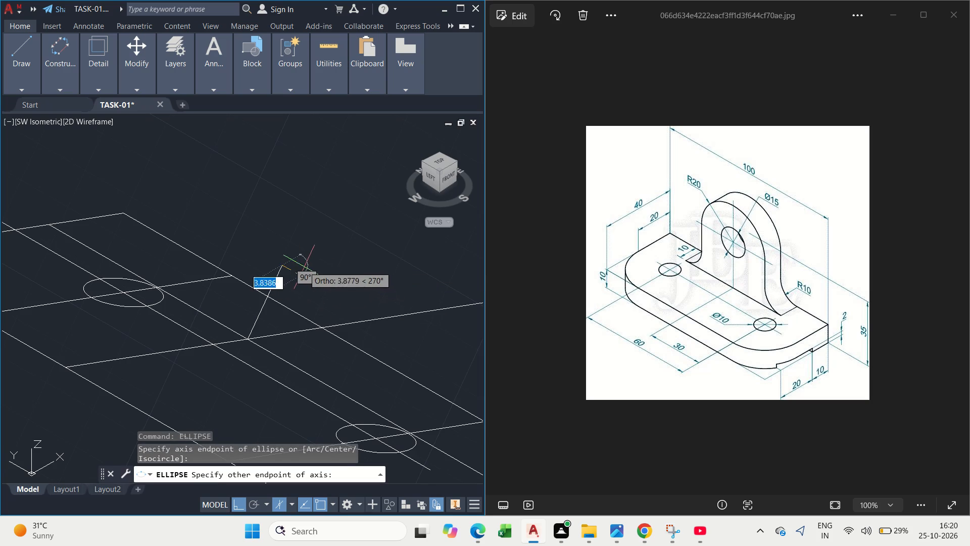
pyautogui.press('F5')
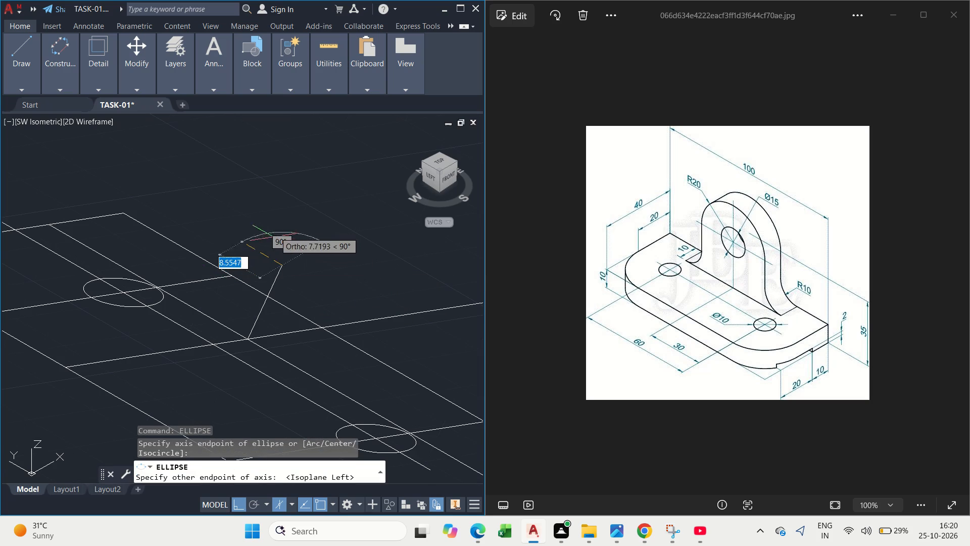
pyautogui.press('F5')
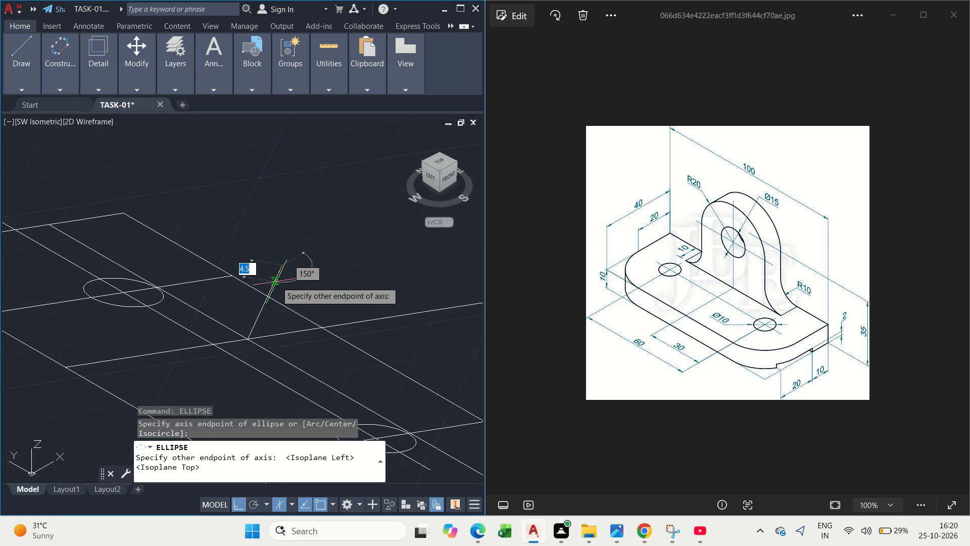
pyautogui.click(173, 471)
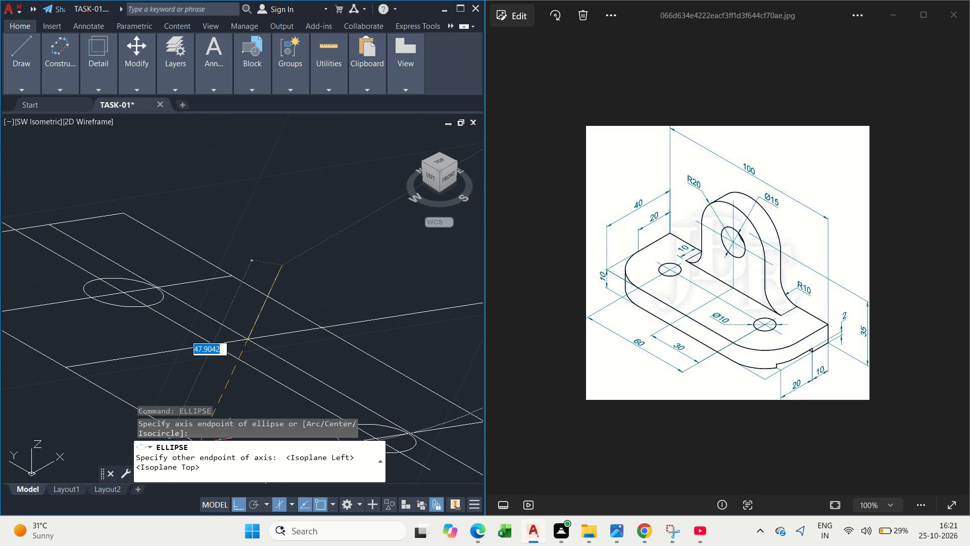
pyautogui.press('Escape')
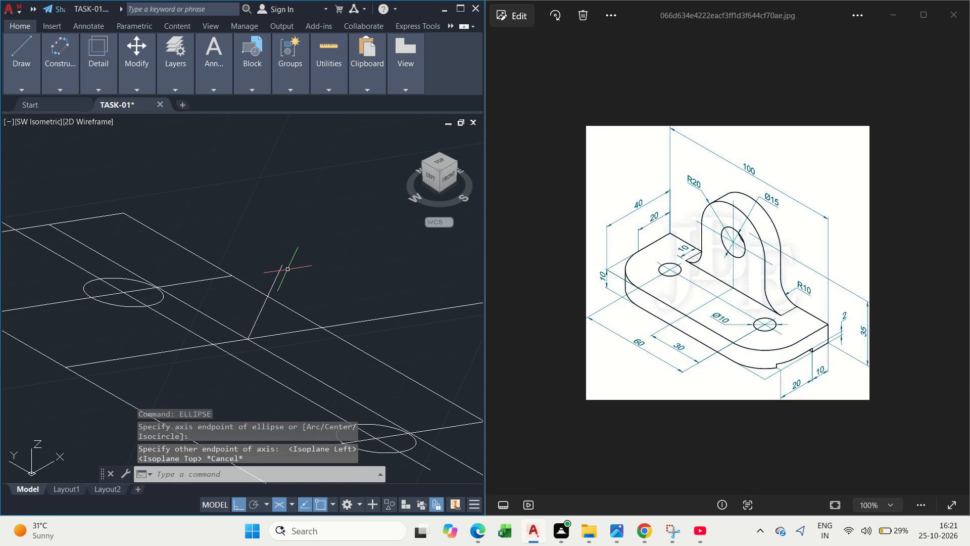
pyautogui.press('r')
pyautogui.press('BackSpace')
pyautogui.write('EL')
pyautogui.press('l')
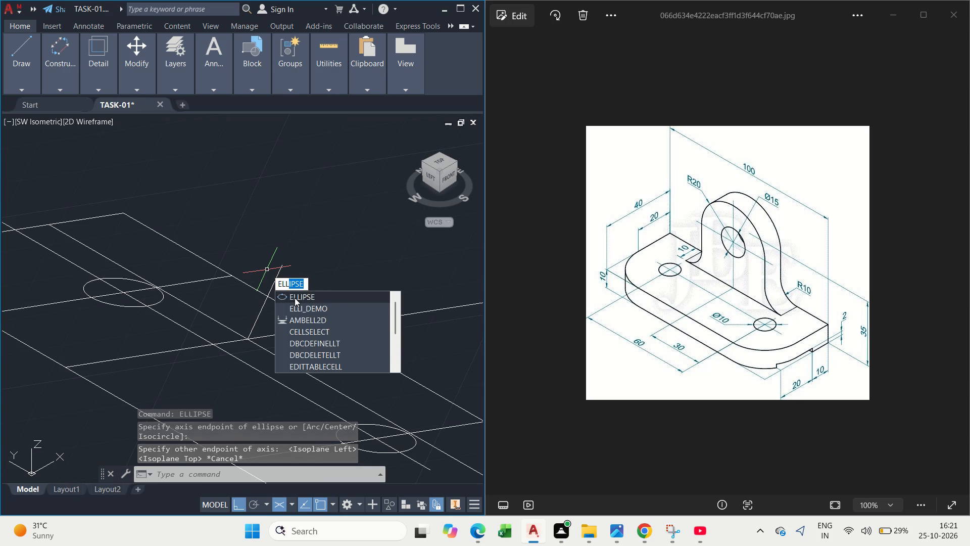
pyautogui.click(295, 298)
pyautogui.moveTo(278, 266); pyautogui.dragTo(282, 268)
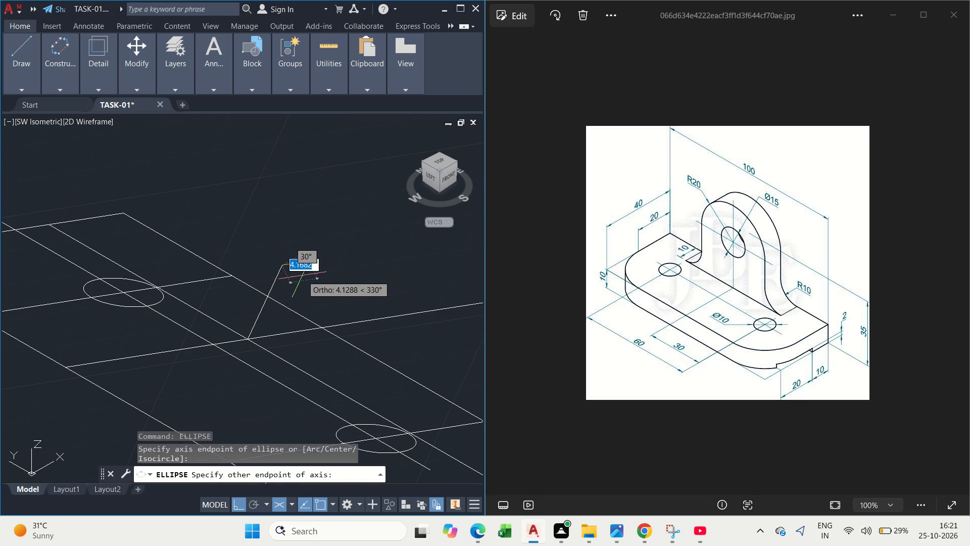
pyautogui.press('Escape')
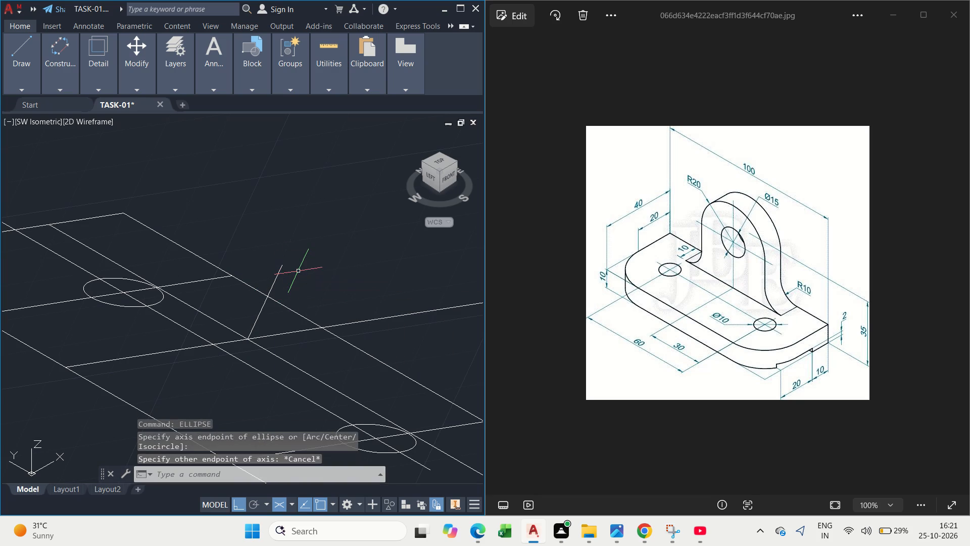
# Draw an isocircle of radius 7.5 on Isoplane Right, centred on the upper end of the upright's 20-long line.
pyautogui.write('ELLI')
pyautogui.click(318, 298)
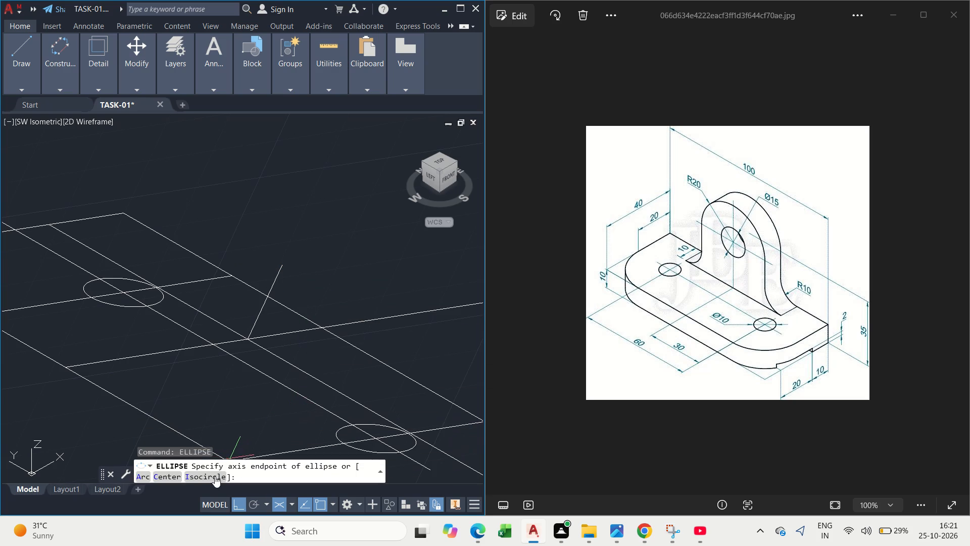
pyautogui.click(215, 476)
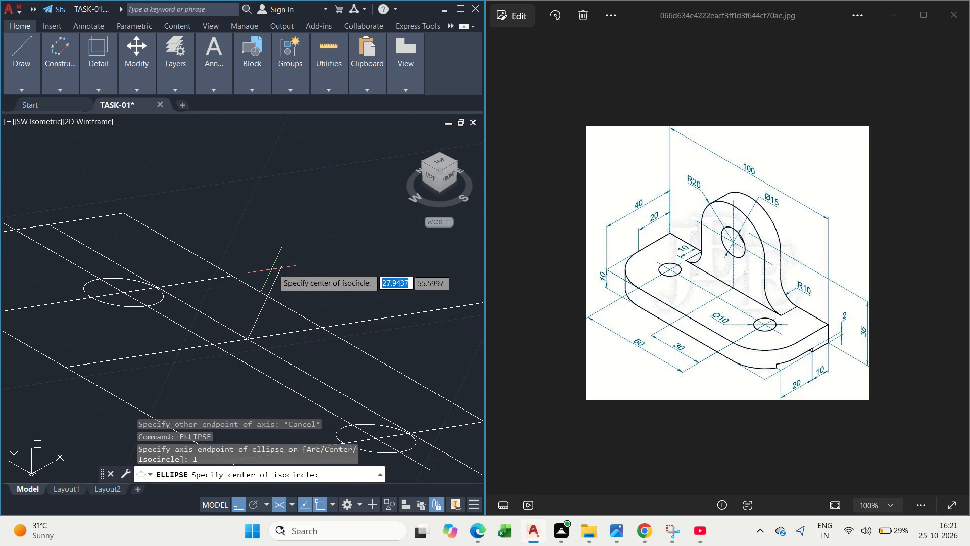
pyautogui.click(281, 266)
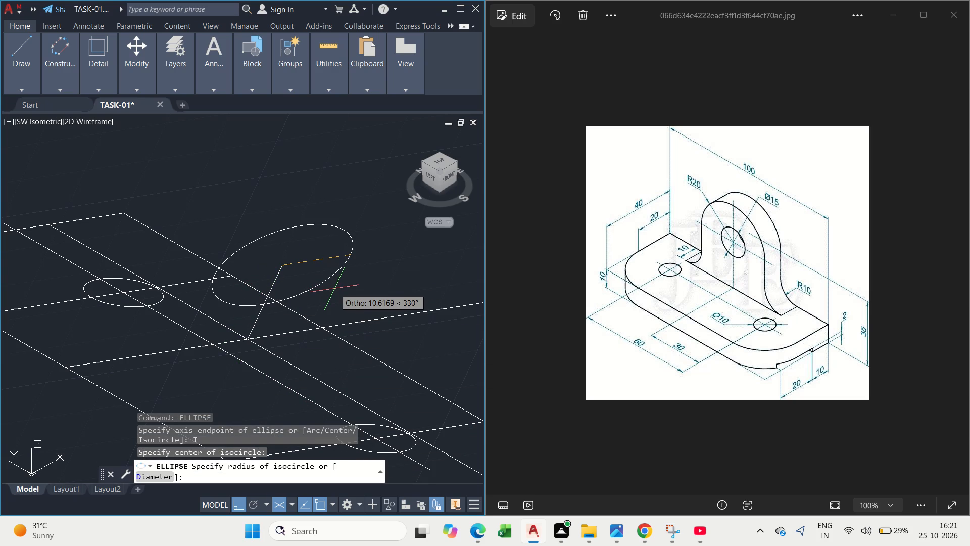
pyautogui.press('F5')
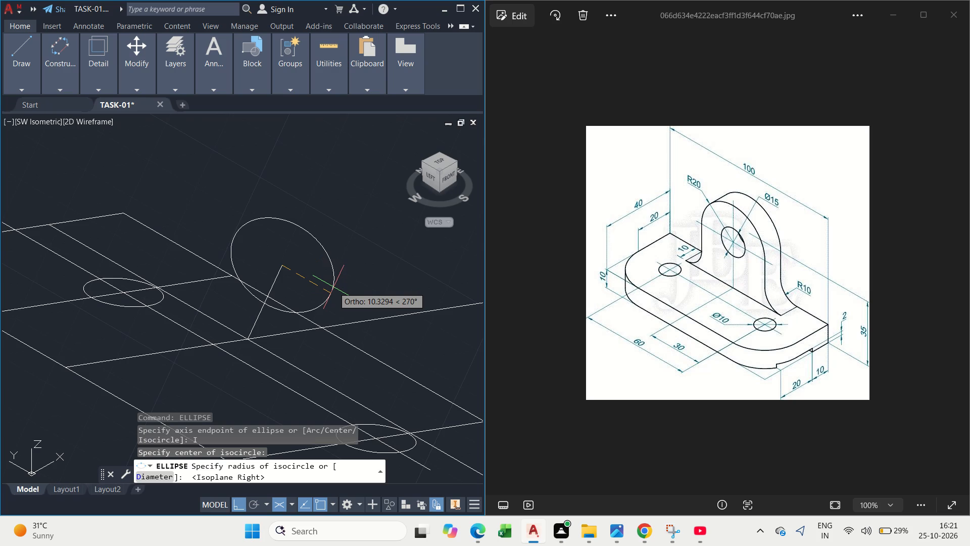
pyautogui.write('7.5')
pyautogui.moveTo(333, 287); pyautogui.dragTo(359, 360)
pyautogui.press('Return')
pyautogui.click(333, 287)
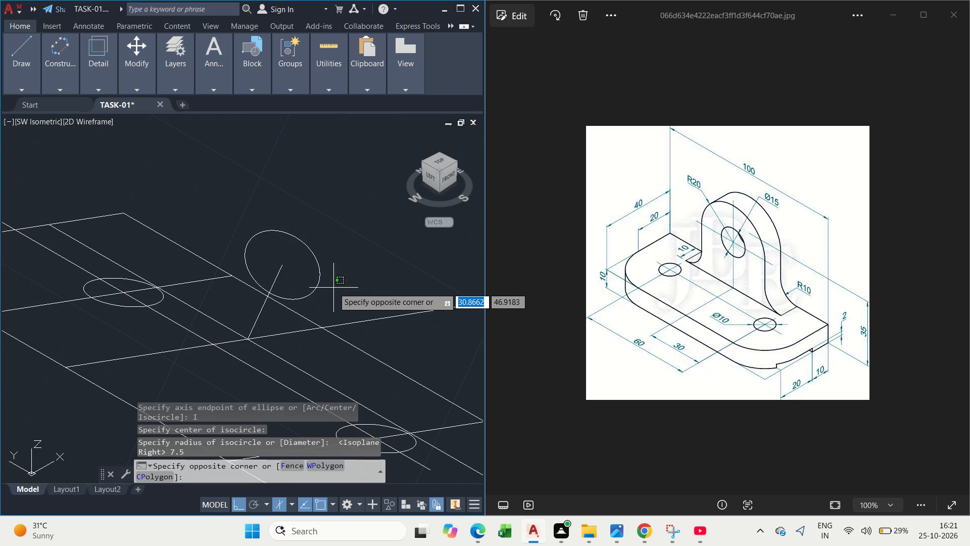
pyautogui.scroll(2, 305, 221)
pyautogui.scroll(-1, 297, 230)
pyautogui.press('Escape')
pyautogui.scroll(-2, 308, 247)
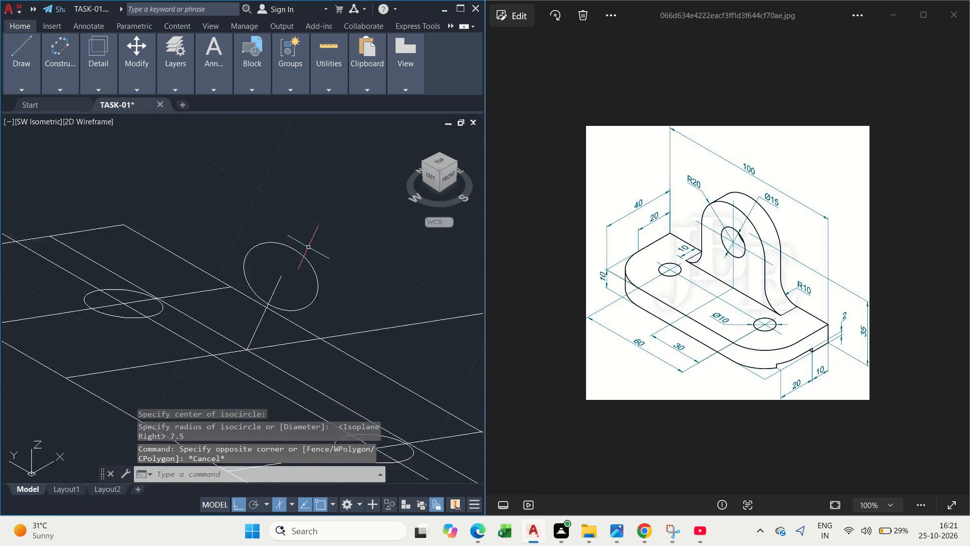
# Offset the upright's 20-long centre line by 20 to both sides on Isoplane Right.
pyautogui.moveTo(296, 287); pyautogui.dragTo(243, 262, button='middle')
pyautogui.scroll(2, 244, 270)
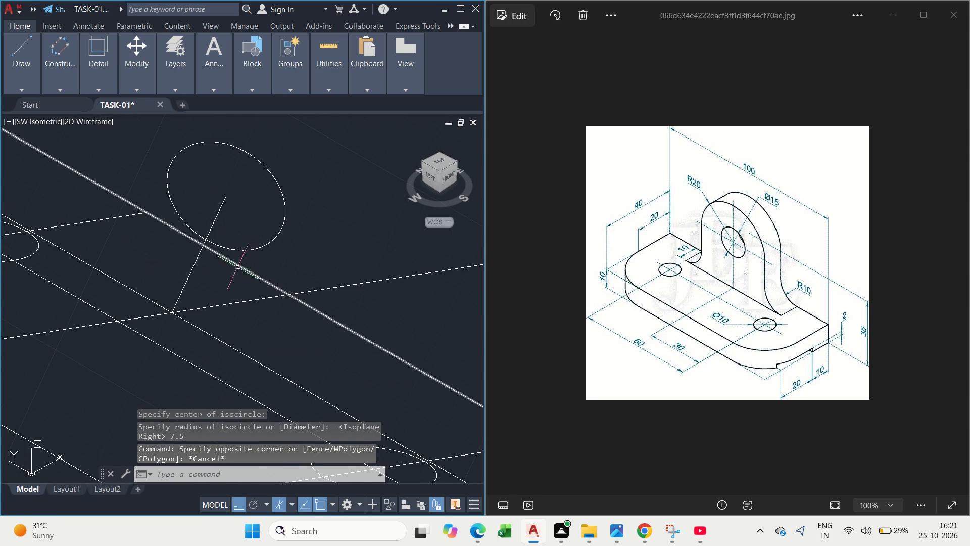
pyautogui.scroll(-2, 196, 282)
pyautogui.moveTo(196, 282); pyautogui.dragTo(208, 289, button='middle')
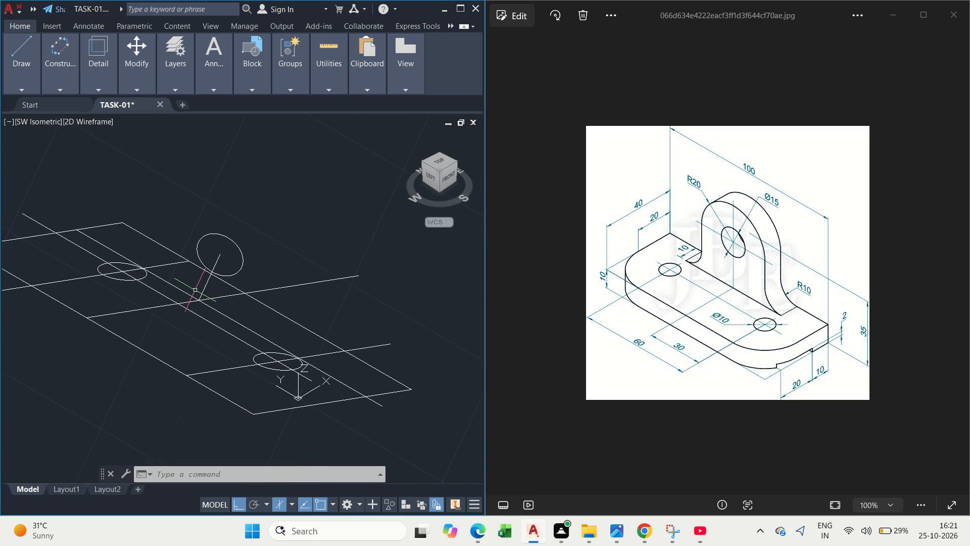
pyautogui.scroll(3, 190, 268)
pyautogui.moveTo(192, 271); pyautogui.dragTo(200, 276, button='middle')
pyautogui.scroll(-1, 200, 276)
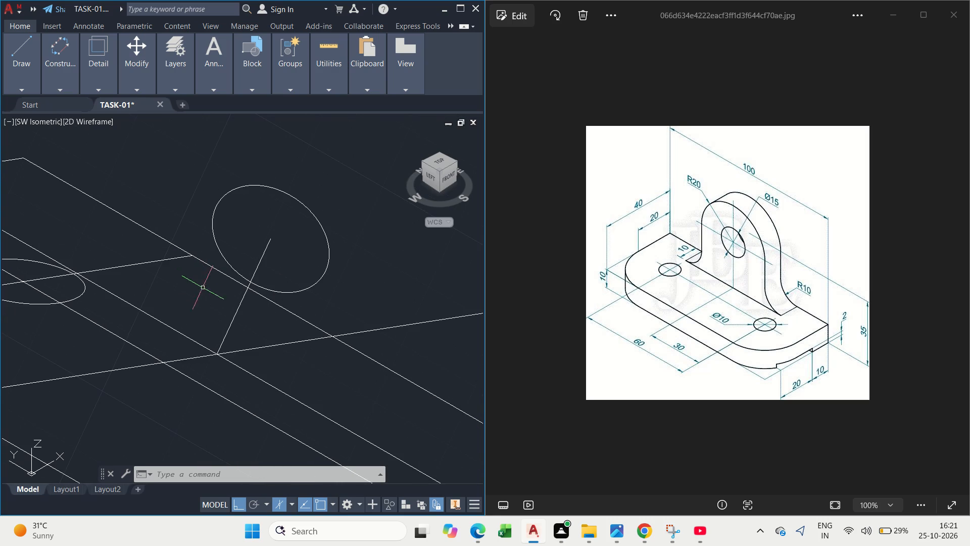
pyautogui.moveTo(247, 318); pyautogui.dragTo(241, 318)
pyautogui.moveTo(195, 296); pyautogui.dragTo(198, 302)
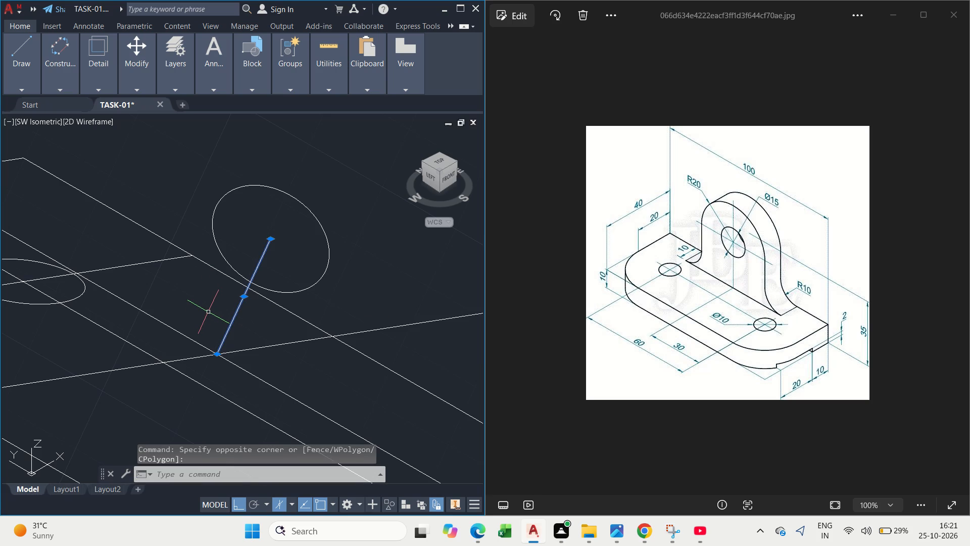
pyautogui.press('o')
pyautogui.click(248, 353)
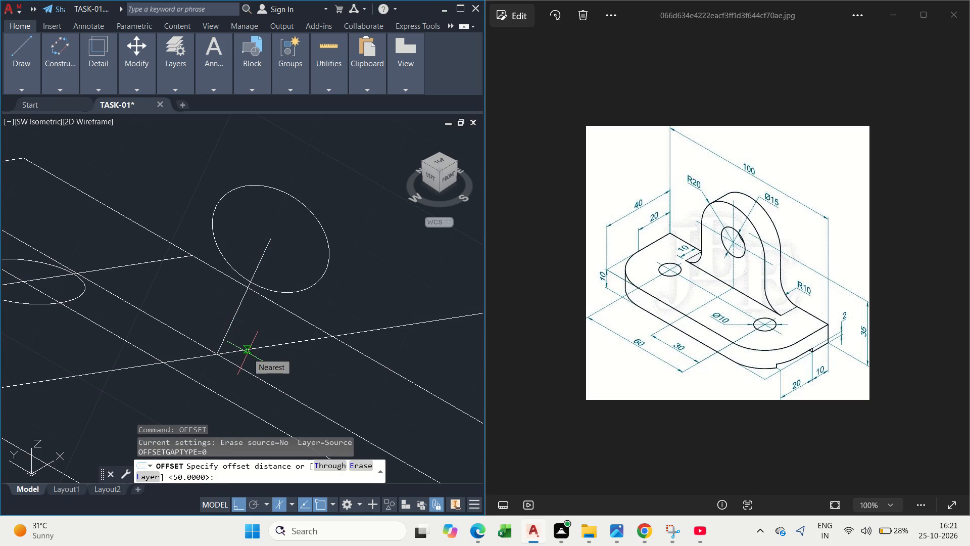
pyautogui.press('2')
pyautogui.press('0')
pyautogui.press('Return')
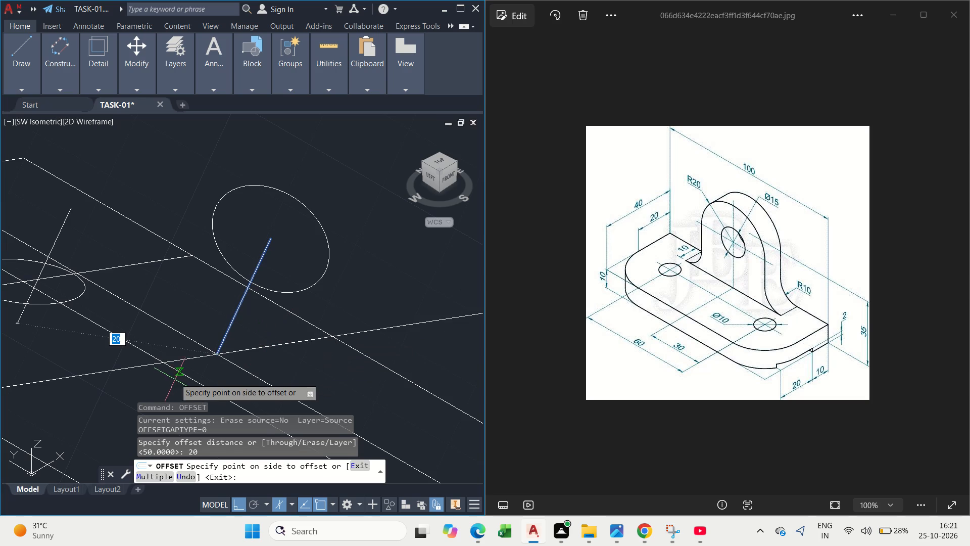
pyautogui.press('F5')
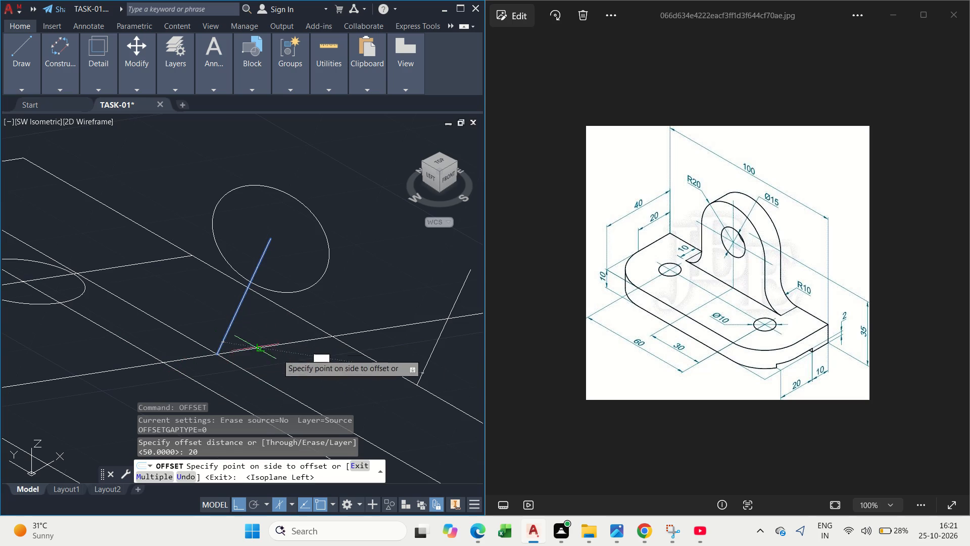
pyautogui.press('F5')
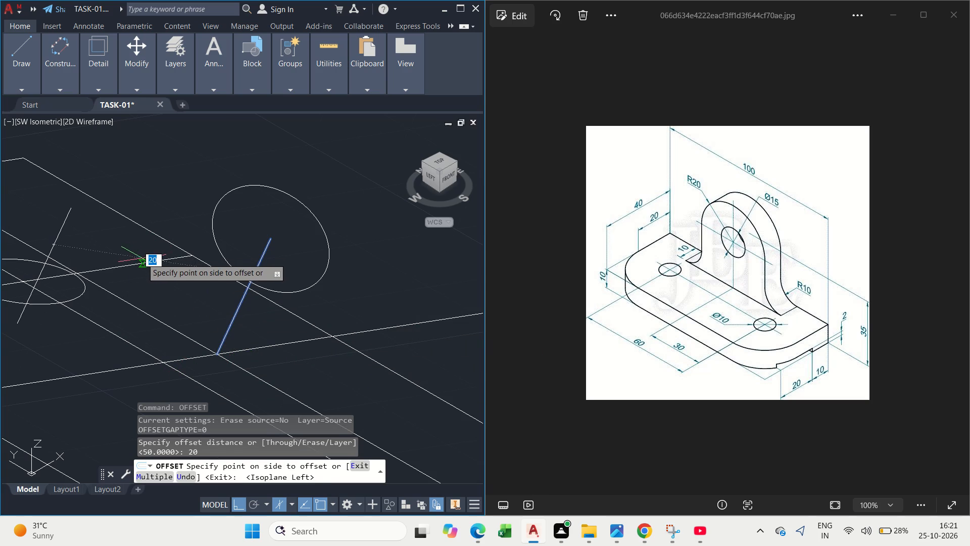
pyautogui.scroll(-3, 237, 305)
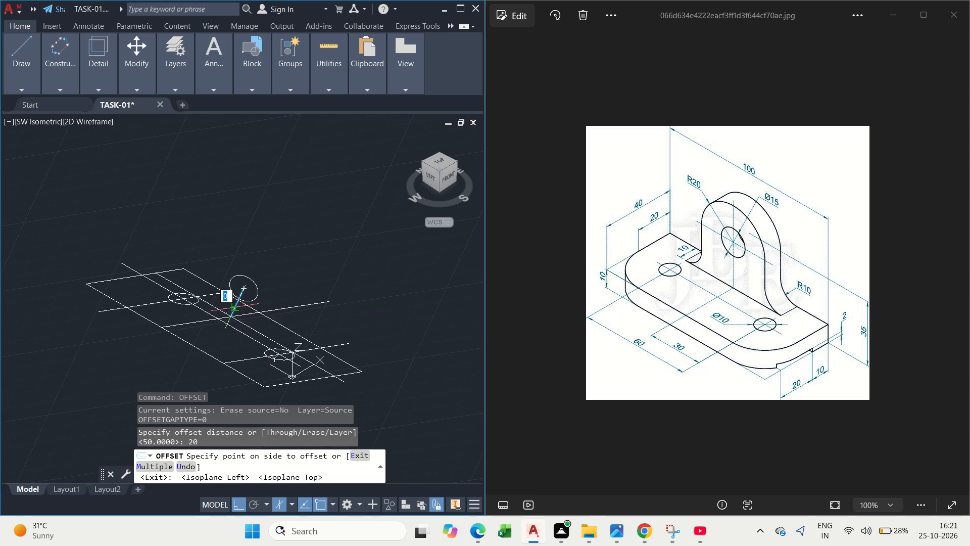
pyautogui.press('F5')
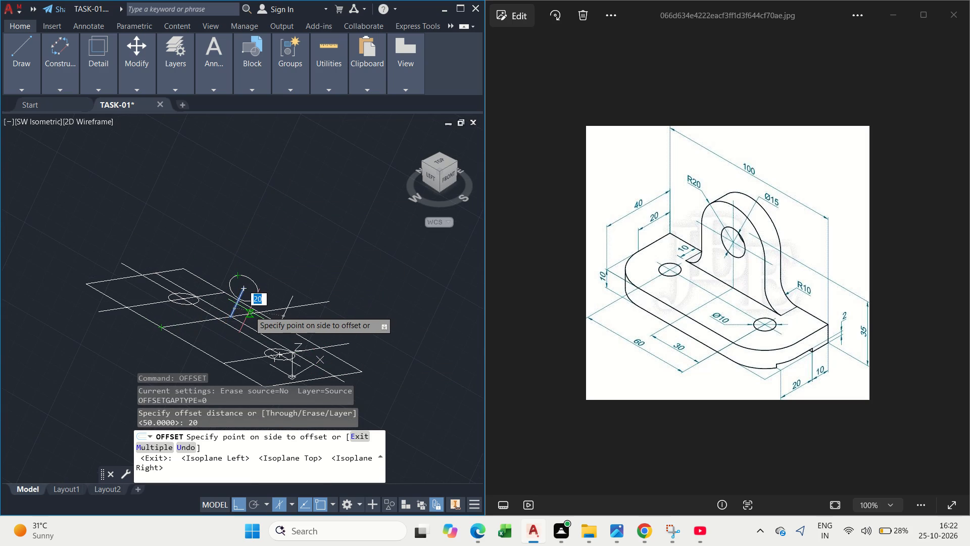
pyautogui.scroll(1, 250, 306)
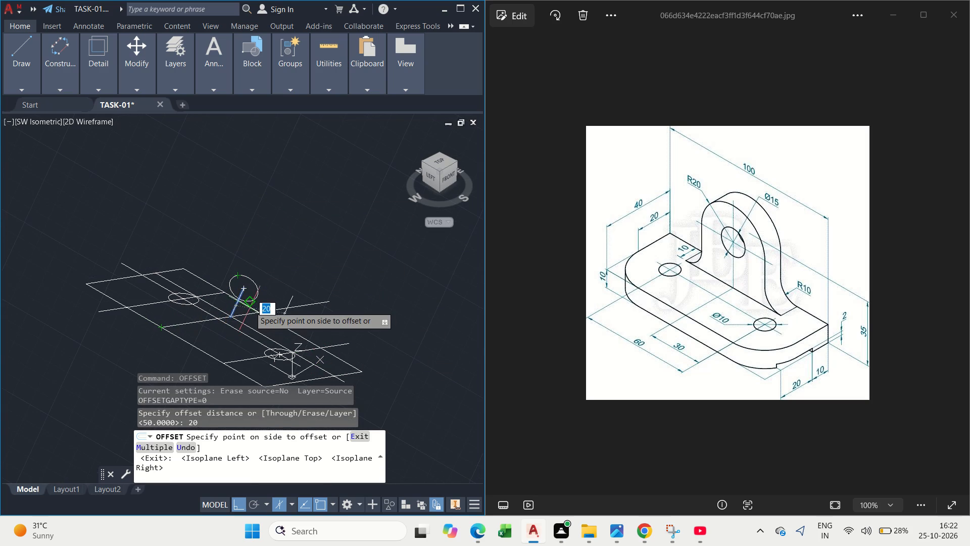
pyautogui.scroll(2, 250, 306)
pyautogui.scroll(-1, 250, 306)
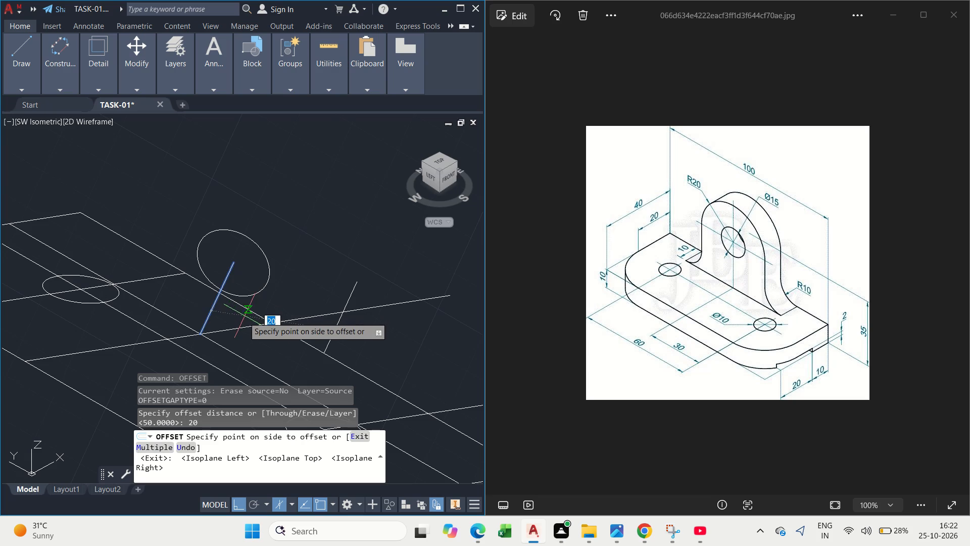
pyautogui.click(244, 326)
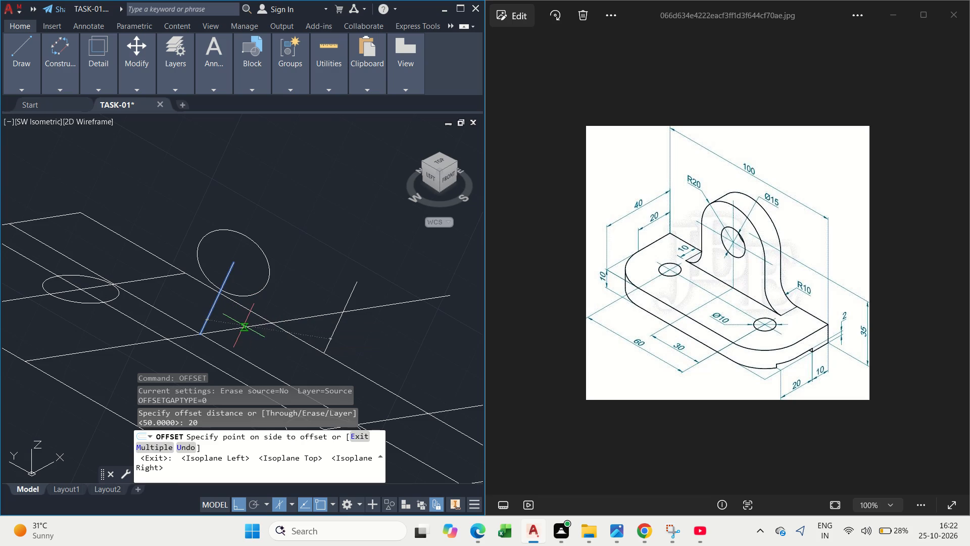
pyautogui.click(217, 300)
pyautogui.click(190, 279)
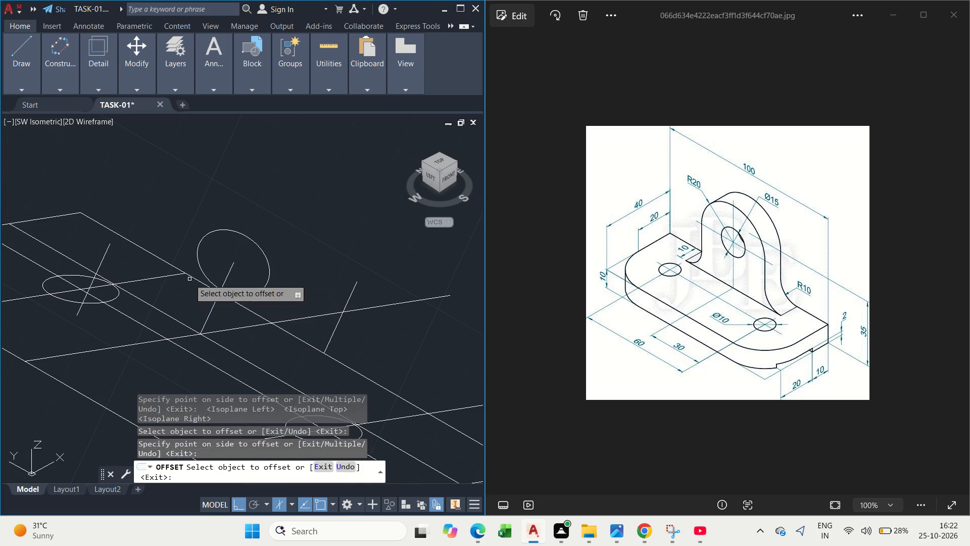
pyautogui.press('Escape')
pyautogui.press('Escape')
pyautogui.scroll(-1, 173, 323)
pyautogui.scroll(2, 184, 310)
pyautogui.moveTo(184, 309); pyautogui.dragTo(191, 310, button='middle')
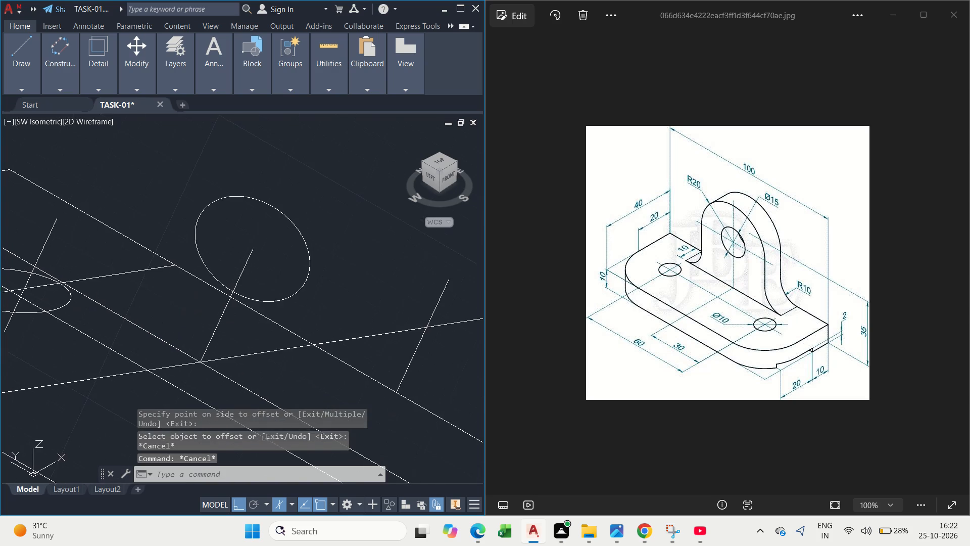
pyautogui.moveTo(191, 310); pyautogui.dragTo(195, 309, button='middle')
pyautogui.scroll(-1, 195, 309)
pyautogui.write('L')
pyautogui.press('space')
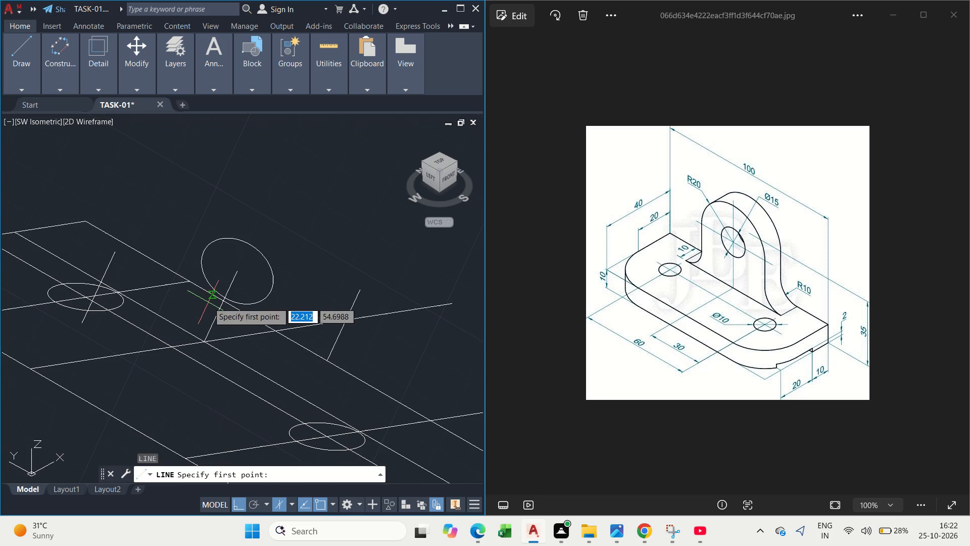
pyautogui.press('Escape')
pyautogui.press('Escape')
# Draw a construction line at 270° on Isoplane Right through the centre of the upright's hole.
pyautogui.write('XL')
pyautogui.press('space')
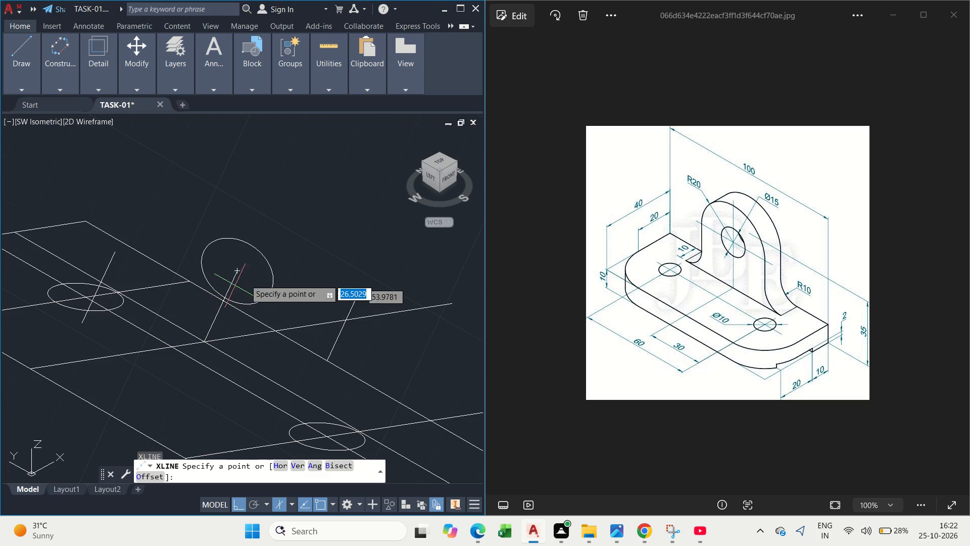
pyautogui.click(233, 274)
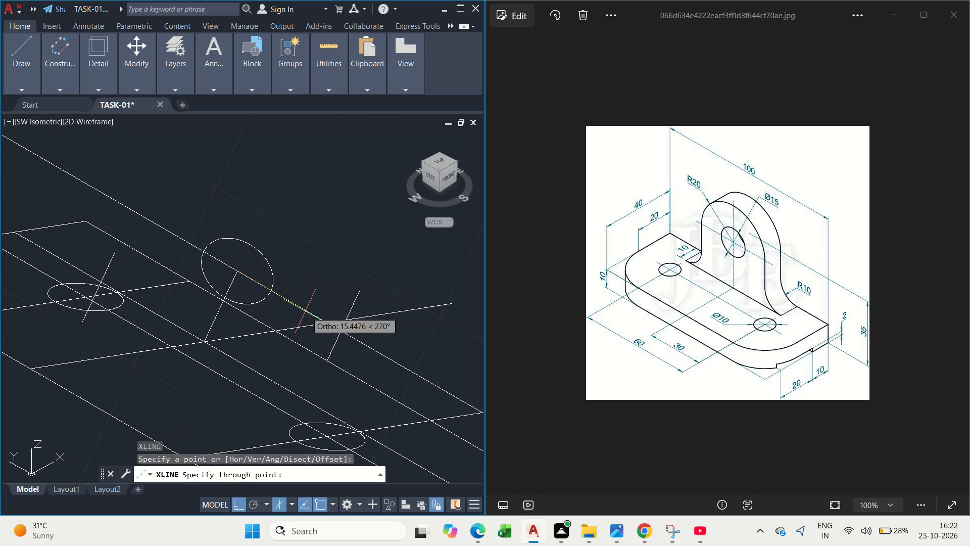
pyautogui.click(304, 309)
pyautogui.press('Escape')
# Extend the upright's left side line up to the construction line and its right side line down to the front base line.
pyautogui.write('EX')
pyautogui.press('space')
pyautogui.moveTo(104, 250); pyautogui.dragTo(124, 259)
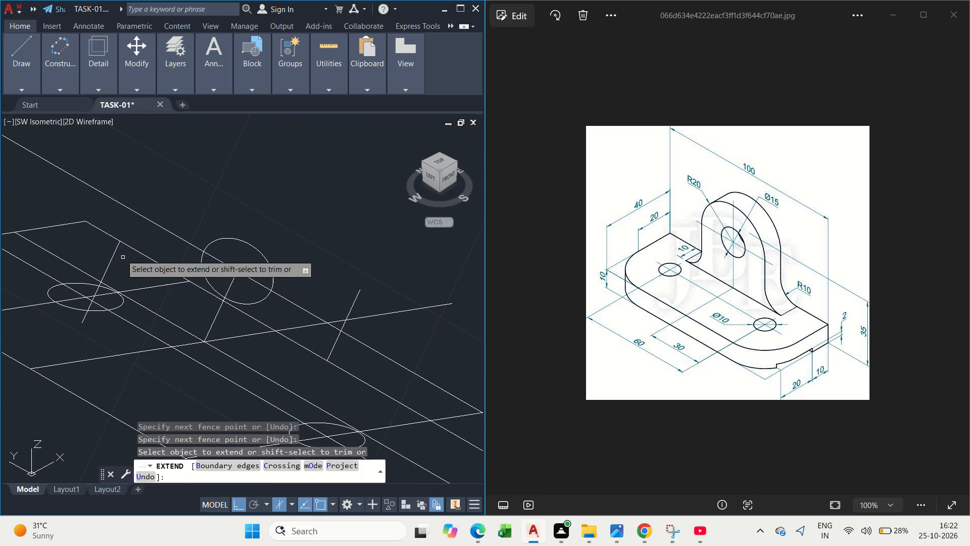
pyautogui.moveTo(107, 244); pyautogui.dragTo(143, 260)
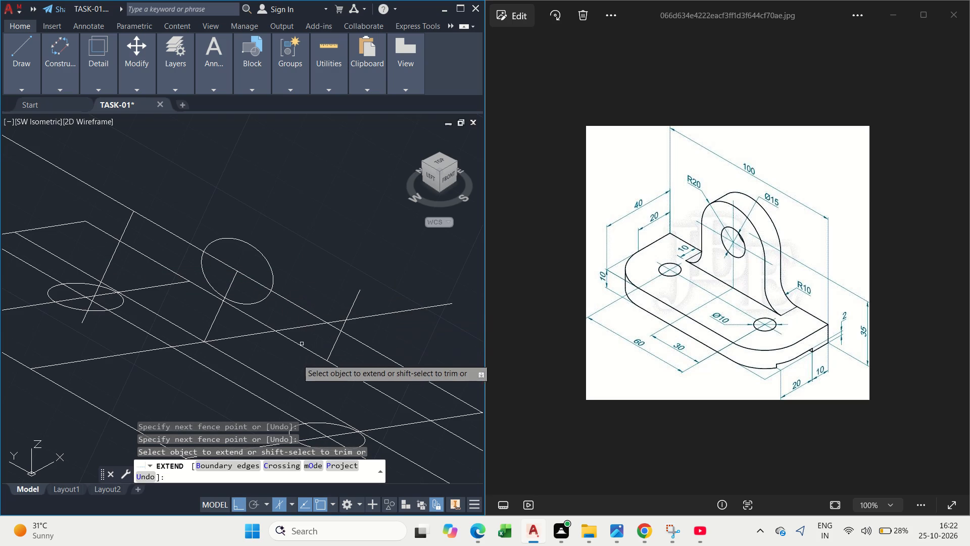
pyautogui.moveTo(312, 338); pyautogui.dragTo(346, 365)
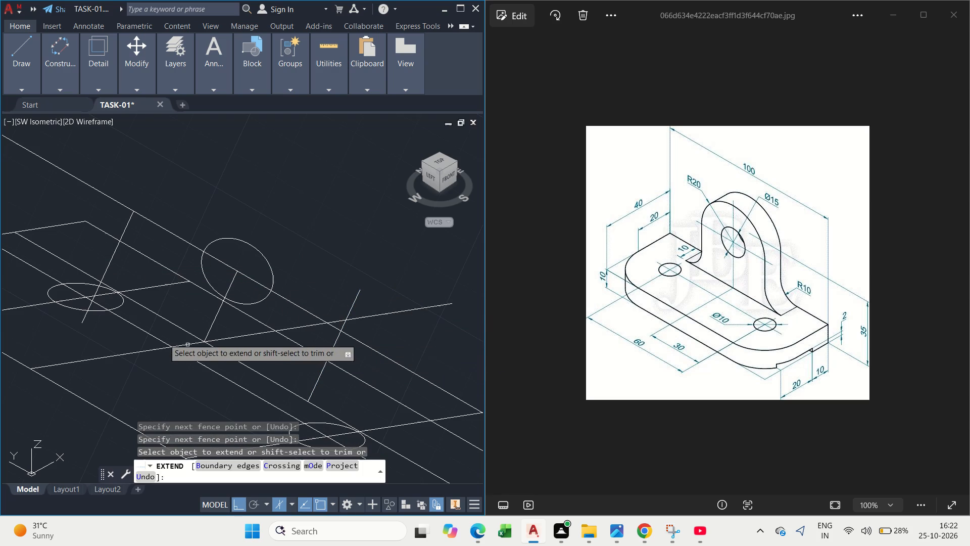
pyautogui.press('Escape')
# Trim away the part of the upright's left side line that runs below the front base line, across the left hole.
pyautogui.moveTo(95, 312); pyautogui.dragTo(260, 243, button='middle')
pyautogui.scroll(2, 238, 206)
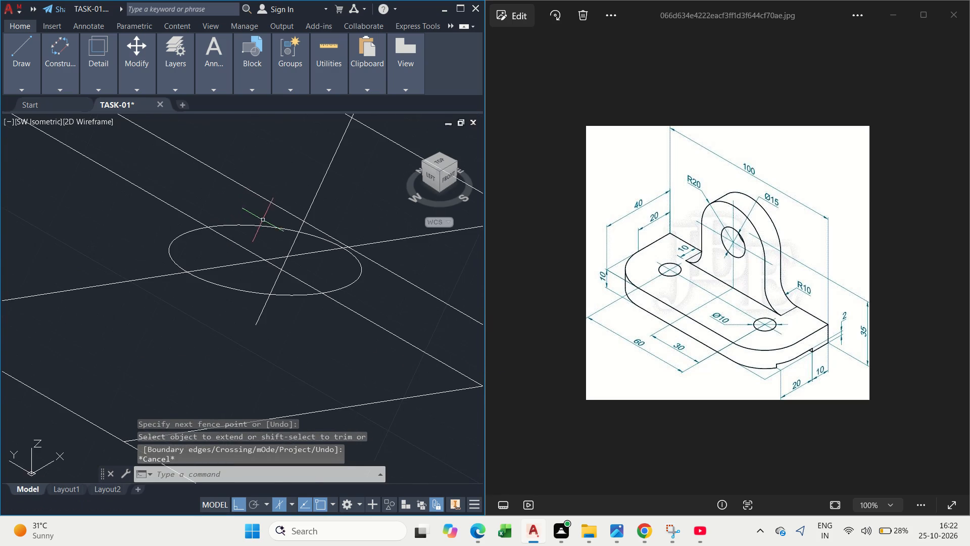
pyautogui.moveTo(285, 223); pyautogui.dragTo(256, 224, button='middle')
pyautogui.write('TR')
pyautogui.press('space')
pyautogui.press('space')
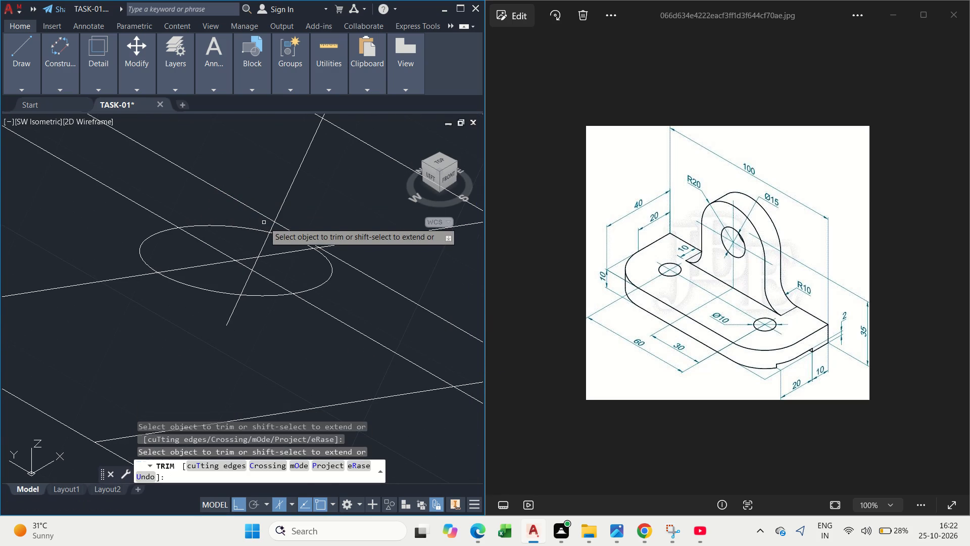
pyautogui.scroll(1, 266, 224)
pyautogui.moveTo(266, 224); pyautogui.dragTo(284, 237)
pyautogui.click(260, 266)
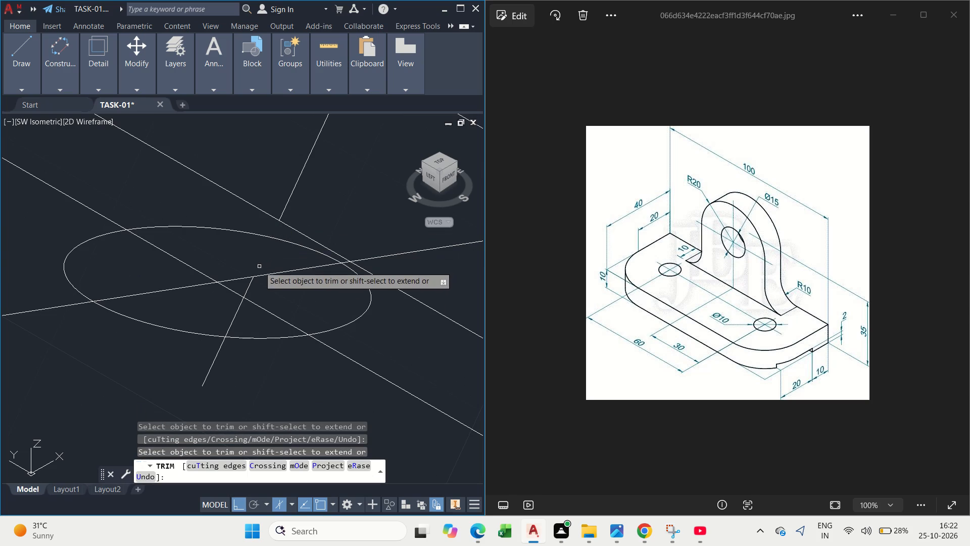
pyautogui.click(248, 290)
pyautogui.click(241, 306)
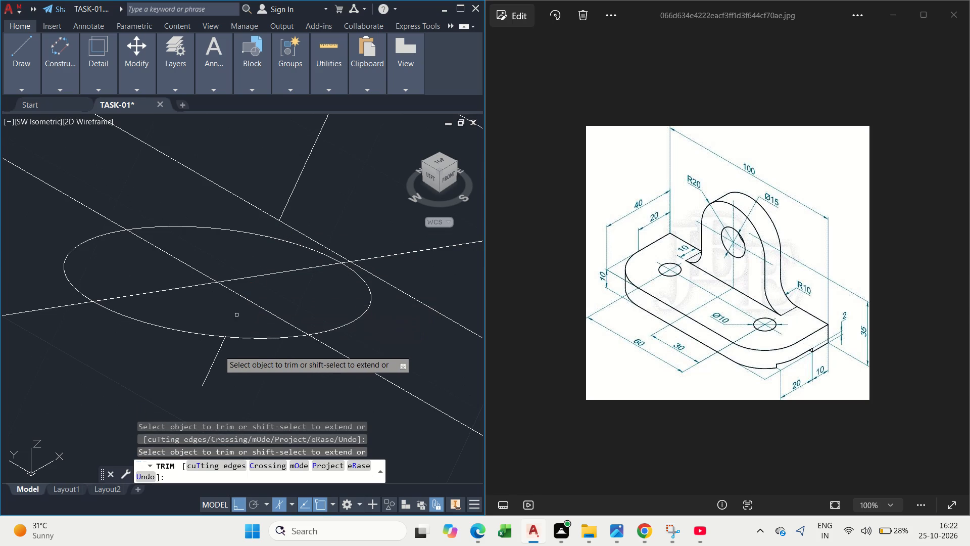
pyautogui.click(215, 358)
pyautogui.scroll(-3, 204, 350)
# Trim the front base line beyond the left side line, plus the base line and right hole's cross line past their intersection.
pyautogui.moveTo(196, 302); pyautogui.dragTo(126, 229, button='middle')
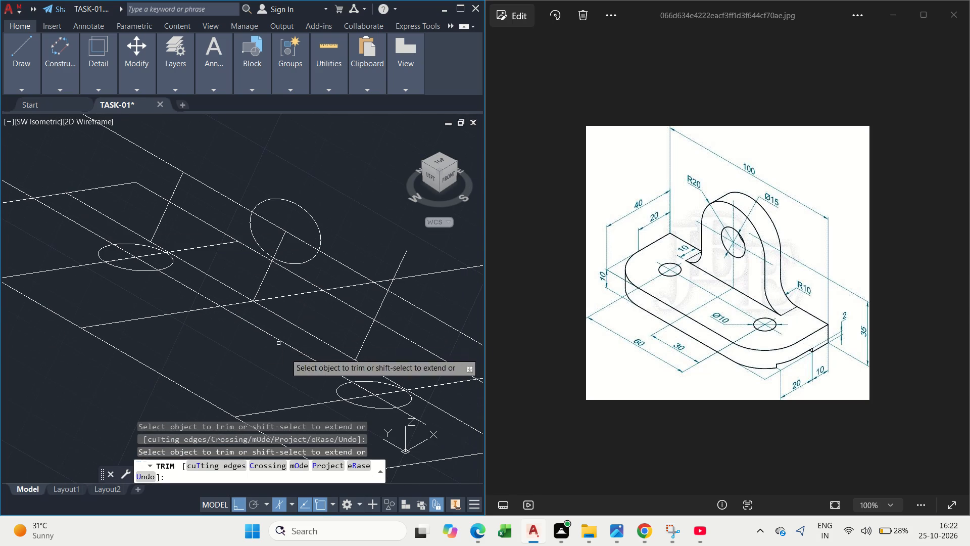
pyautogui.moveTo(289, 329); pyautogui.dragTo(237, 296, button='middle')
pyautogui.click(75, 202)
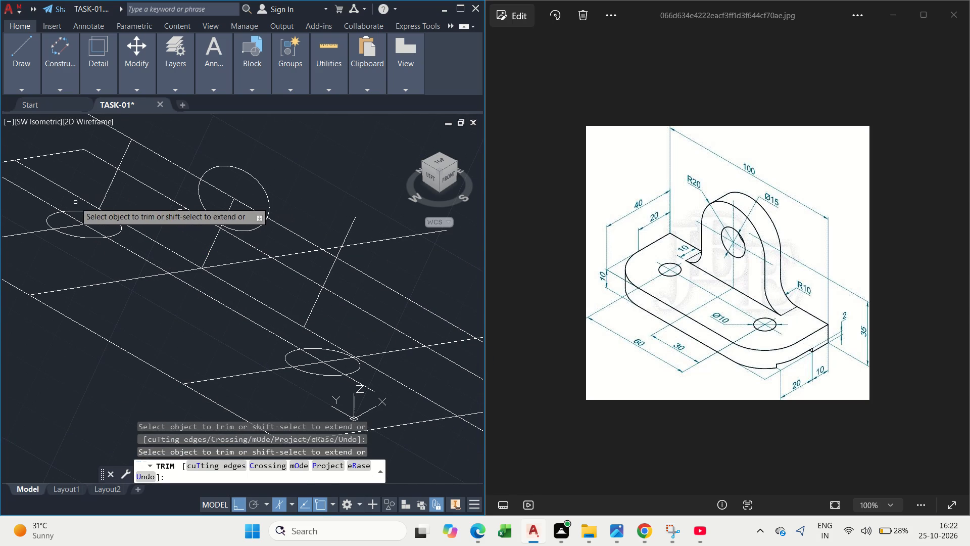
pyautogui.click(79, 196)
pyautogui.moveTo(218, 296); pyautogui.dragTo(164, 253, button='middle')
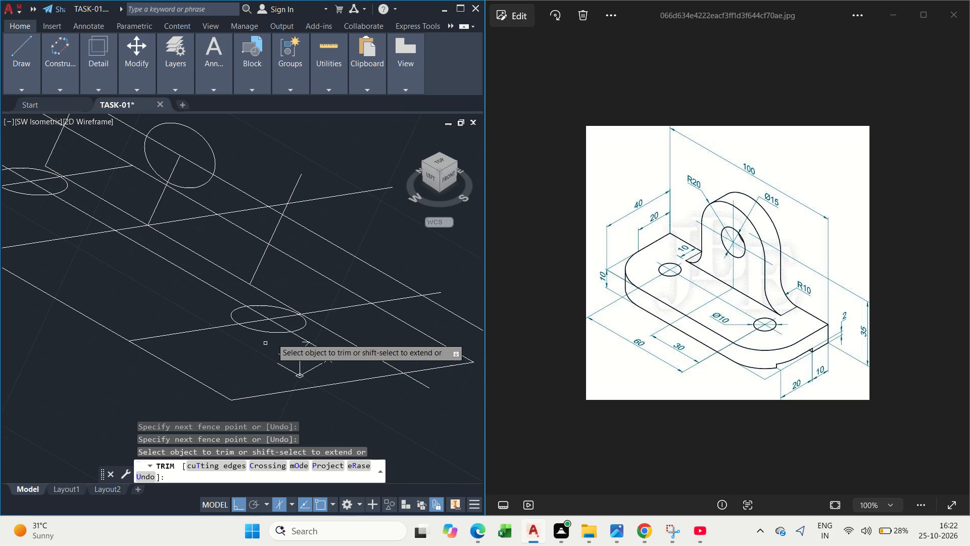
pyautogui.scroll(2, 278, 326)
pyautogui.scroll(-2, 277, 318)
pyautogui.scroll(2, 308, 308)
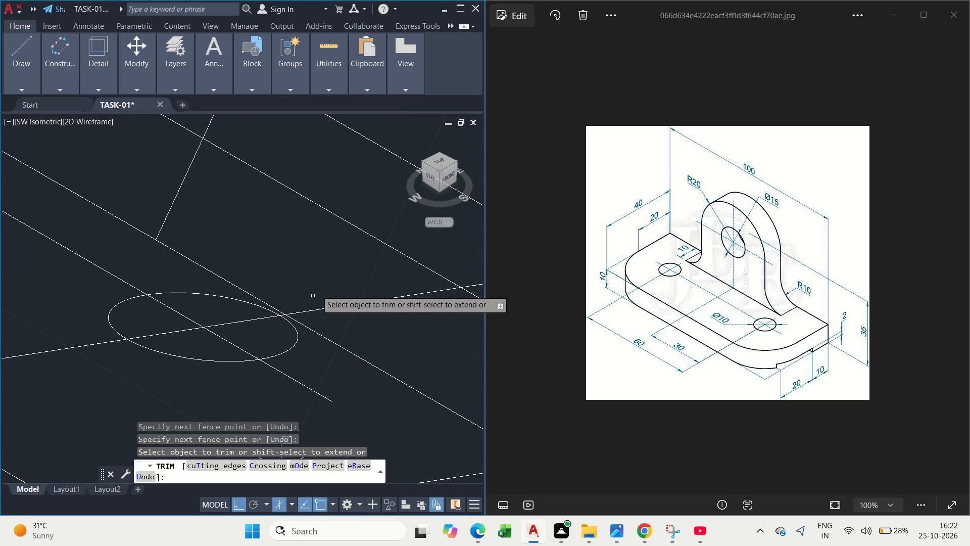
pyautogui.moveTo(319, 286); pyautogui.dragTo(342, 372)
pyautogui.scroll(-4, 325, 322)
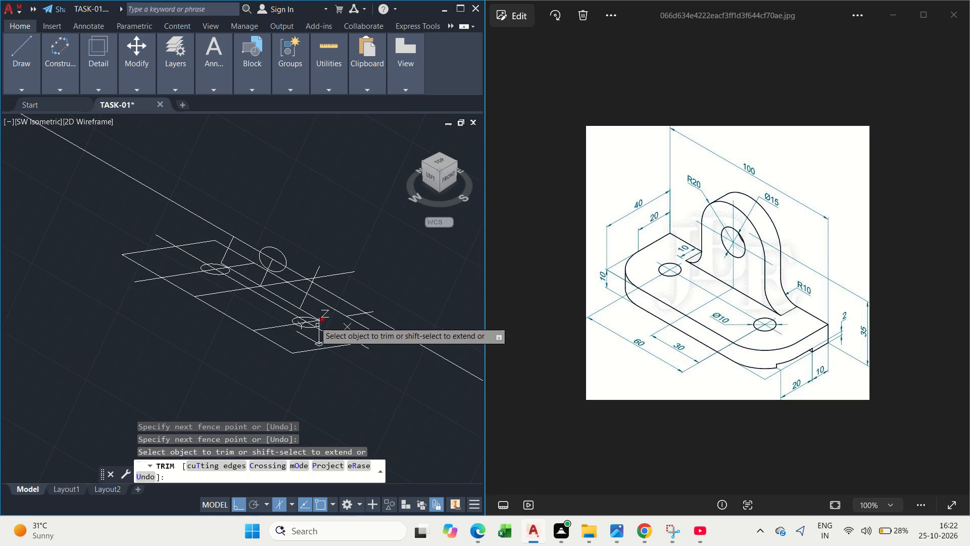
pyautogui.scroll(1, 286, 271)
pyautogui.press('Escape')
pyautogui.press('Escape')
pyautogui.press('Escape')
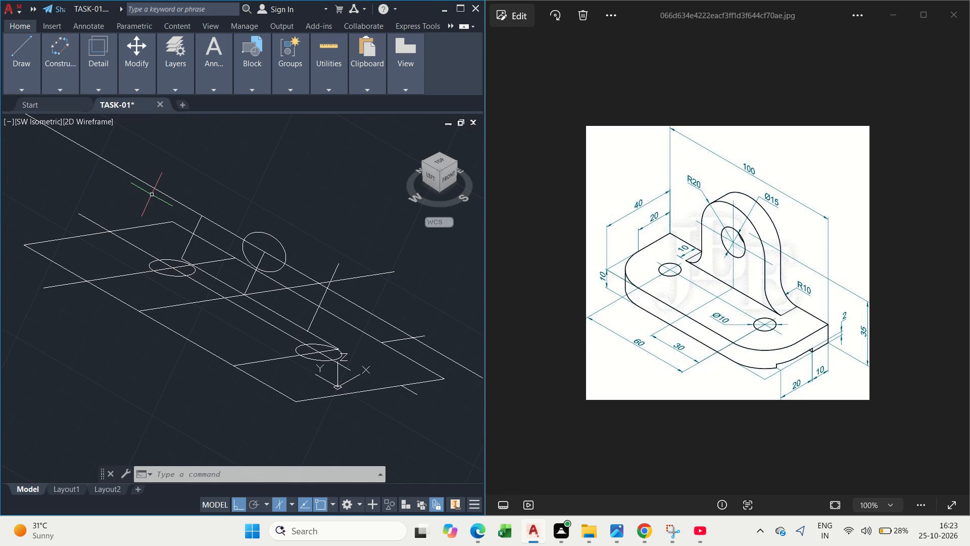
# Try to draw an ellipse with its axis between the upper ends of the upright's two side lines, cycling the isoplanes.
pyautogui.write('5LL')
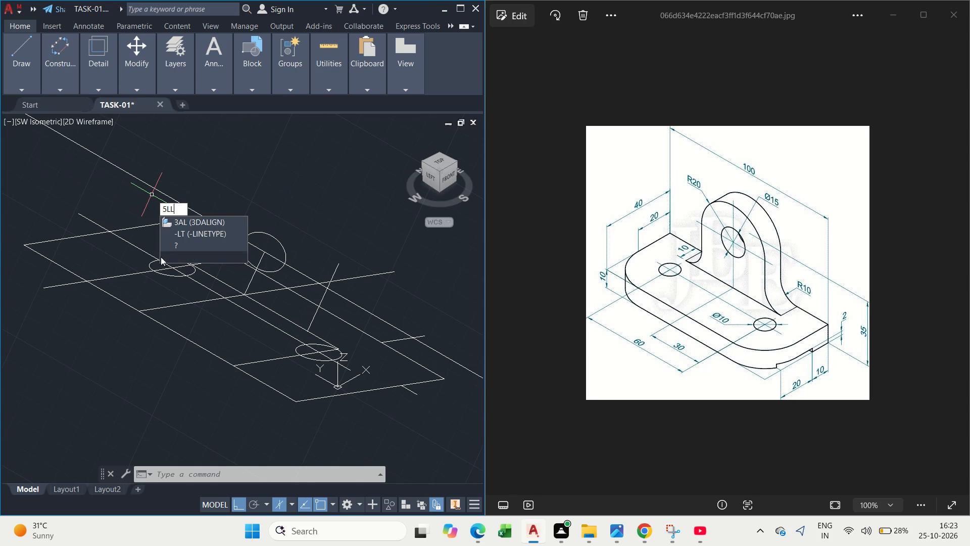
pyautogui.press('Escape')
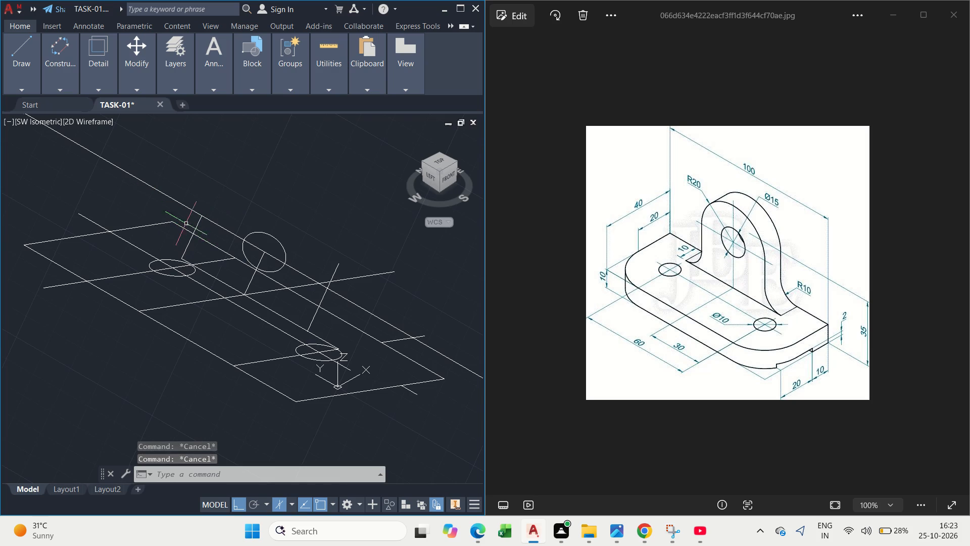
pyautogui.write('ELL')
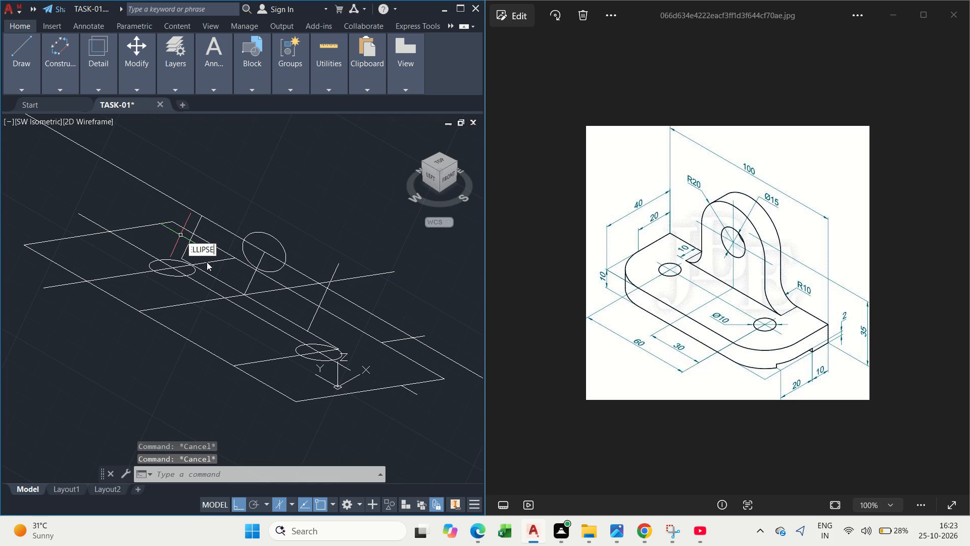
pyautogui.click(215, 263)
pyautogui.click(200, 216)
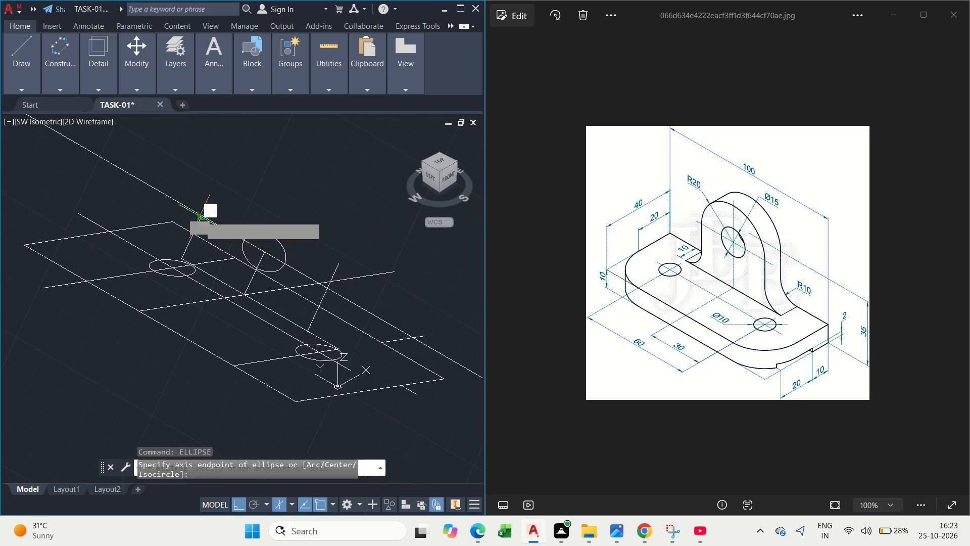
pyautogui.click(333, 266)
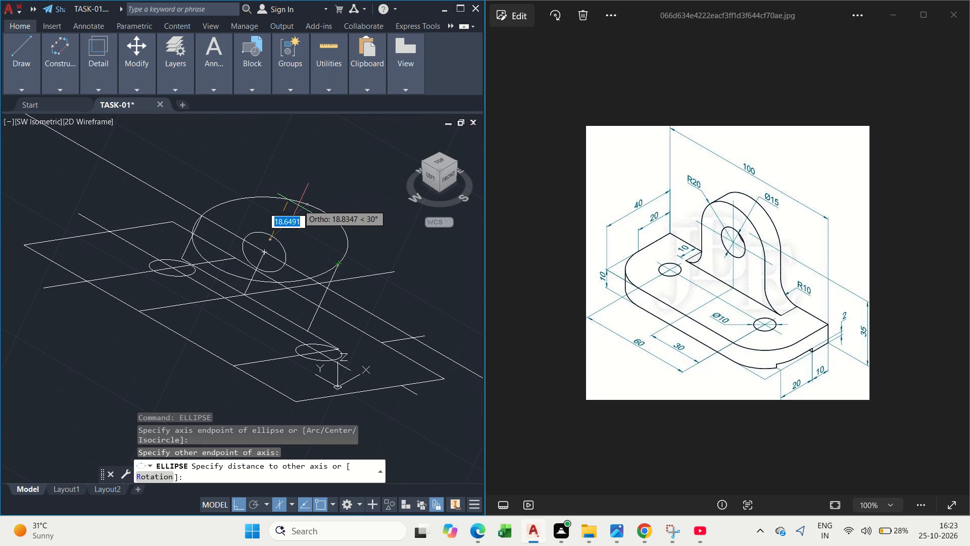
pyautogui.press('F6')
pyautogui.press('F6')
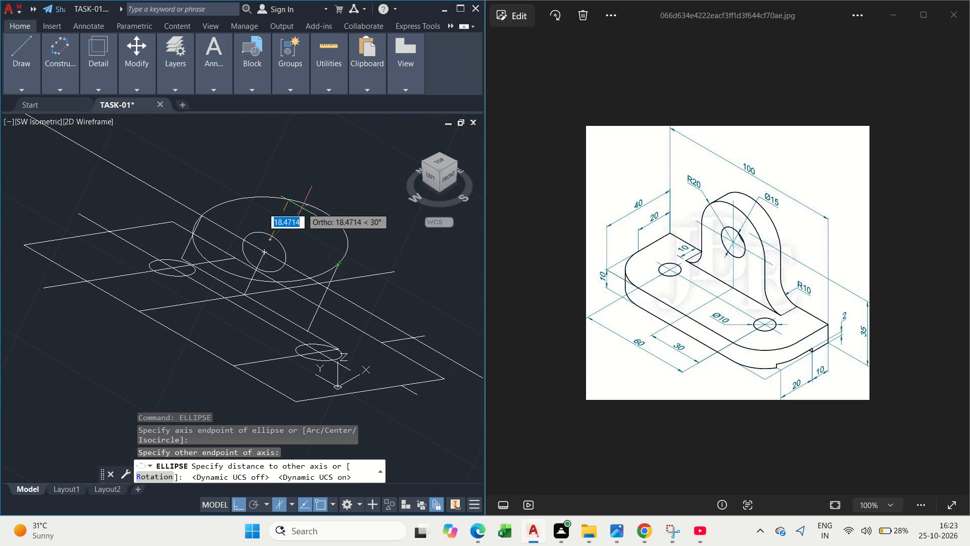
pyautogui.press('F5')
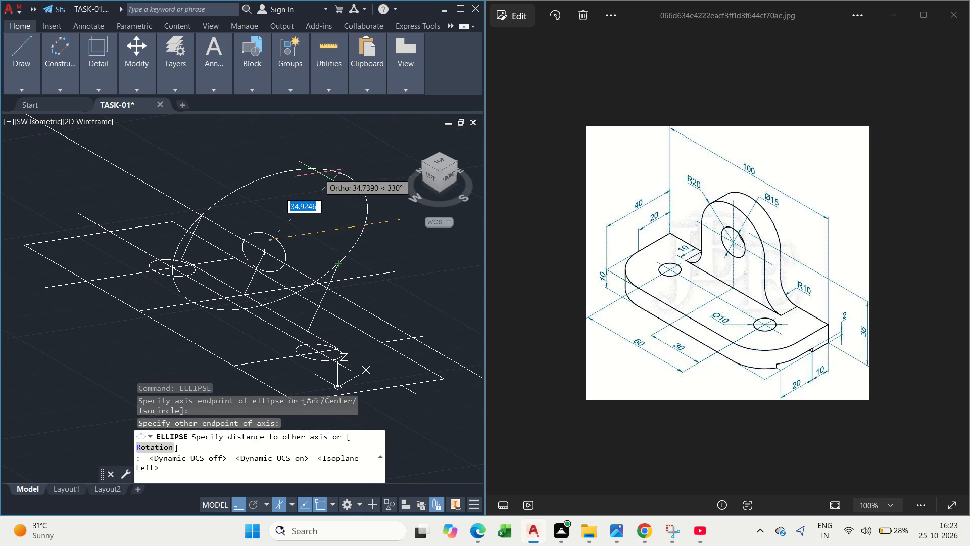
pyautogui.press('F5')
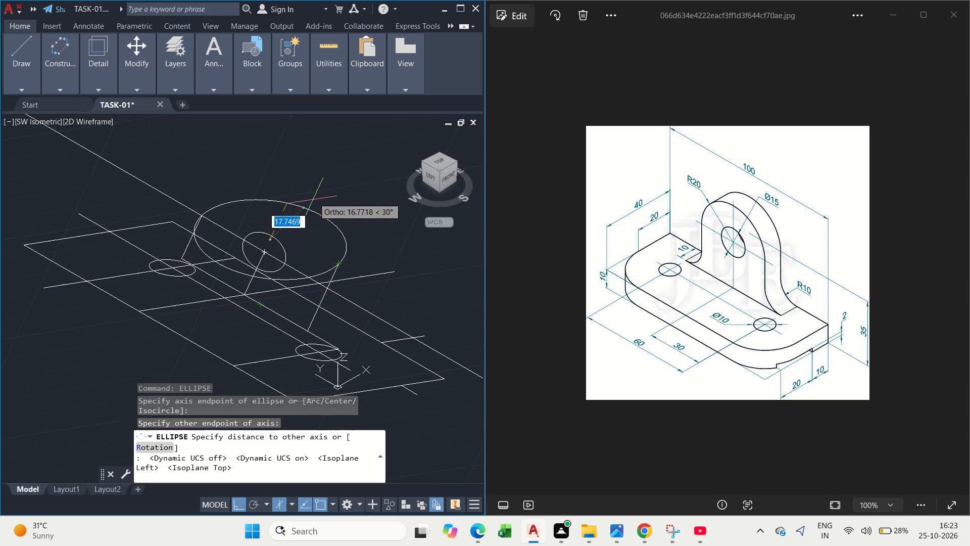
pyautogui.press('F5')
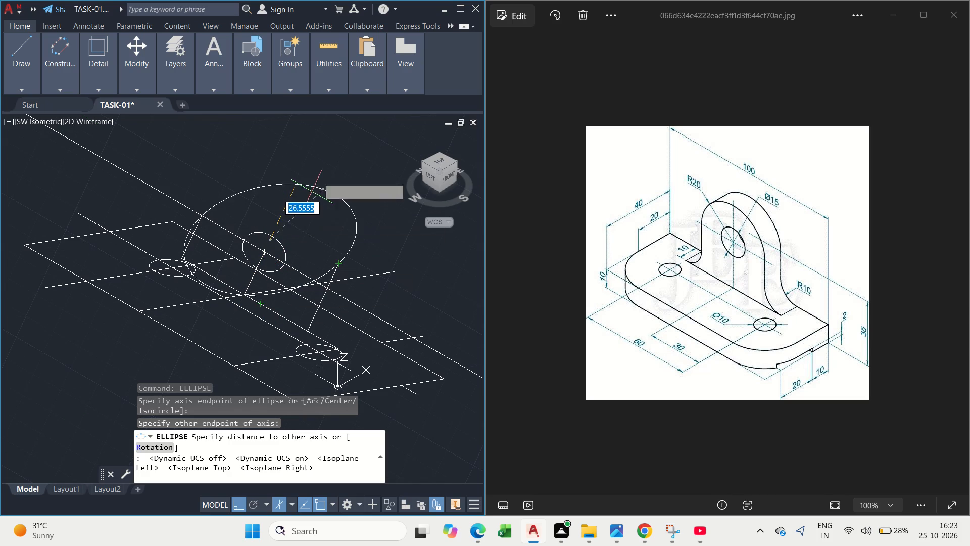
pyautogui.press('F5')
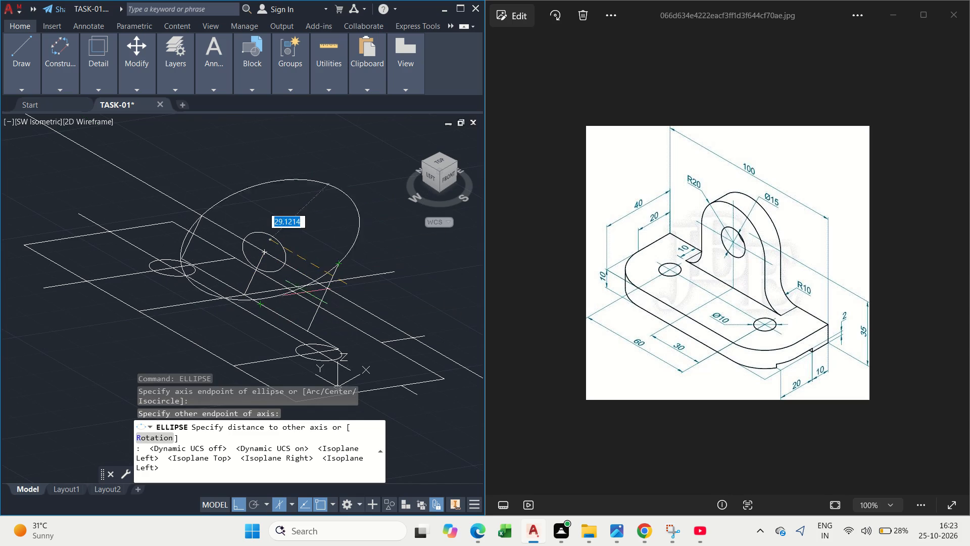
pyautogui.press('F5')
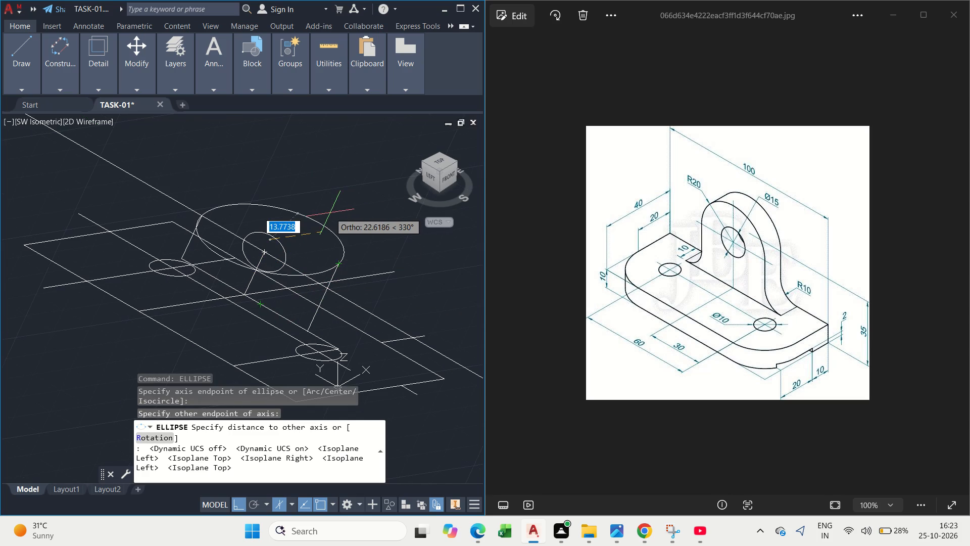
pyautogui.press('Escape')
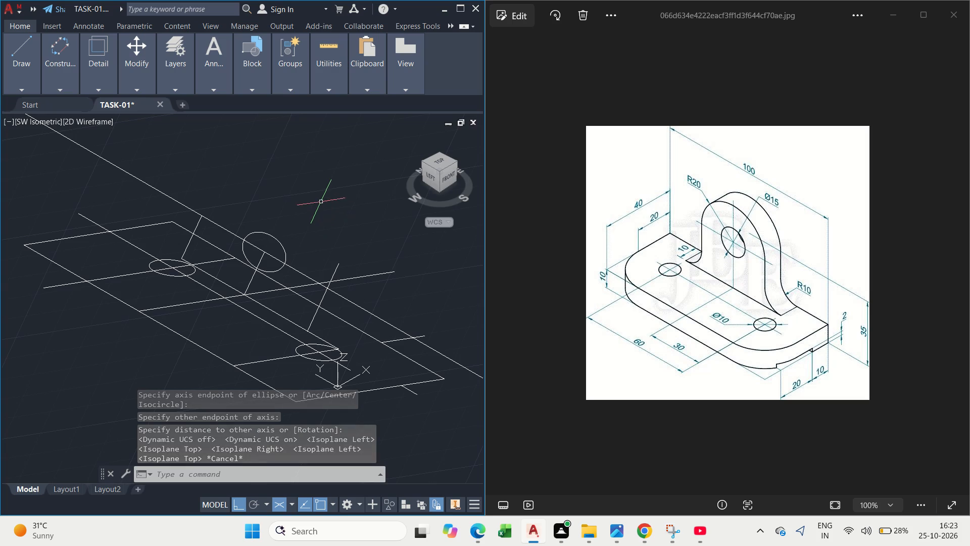
# Switch the drafting isoplane to Right.
pyautogui.press('F5')
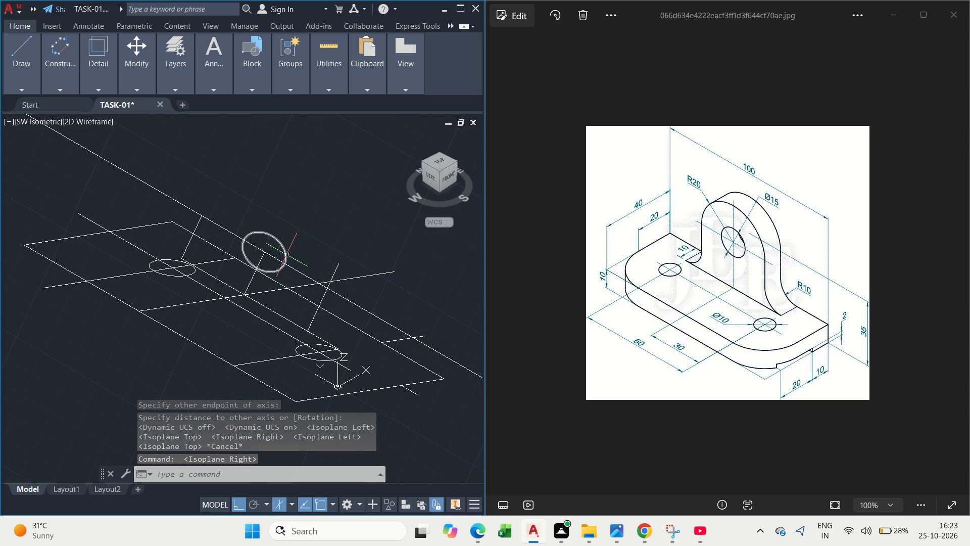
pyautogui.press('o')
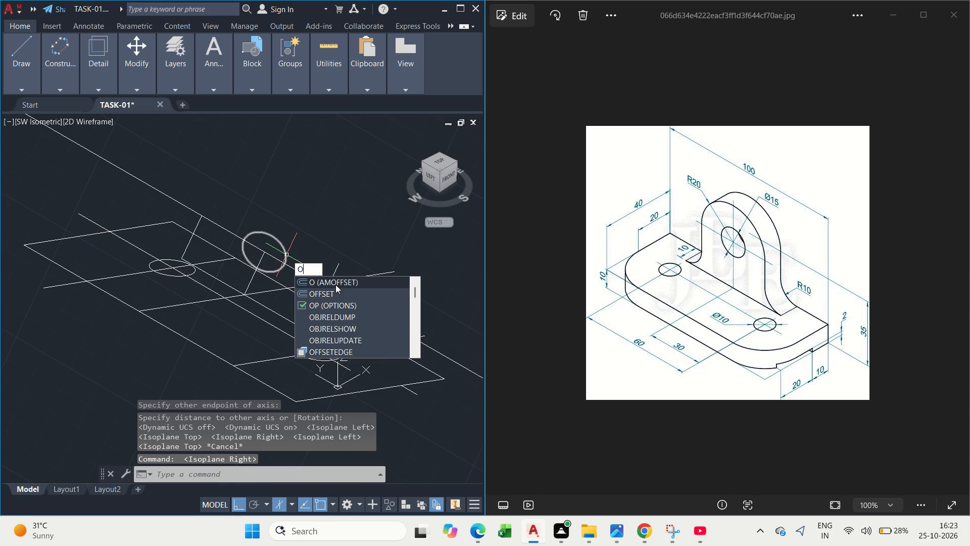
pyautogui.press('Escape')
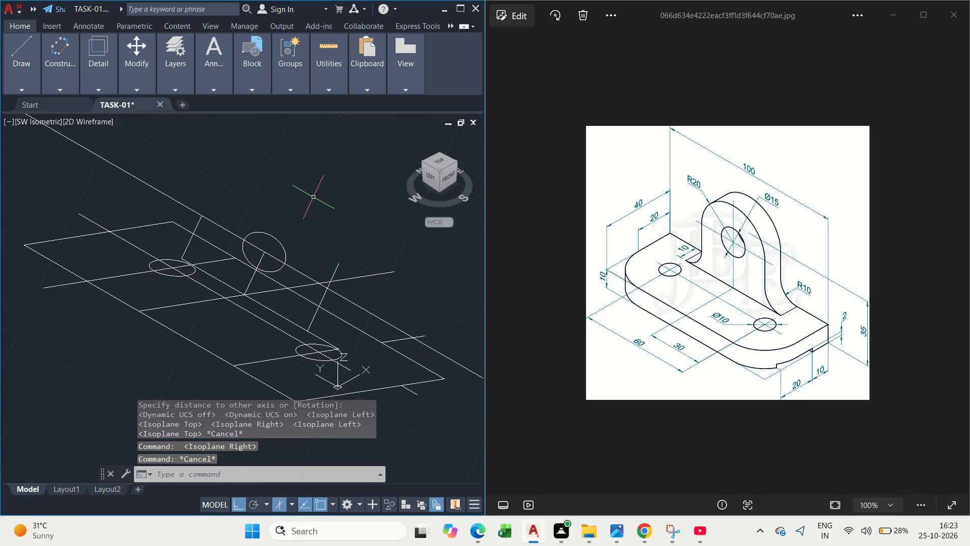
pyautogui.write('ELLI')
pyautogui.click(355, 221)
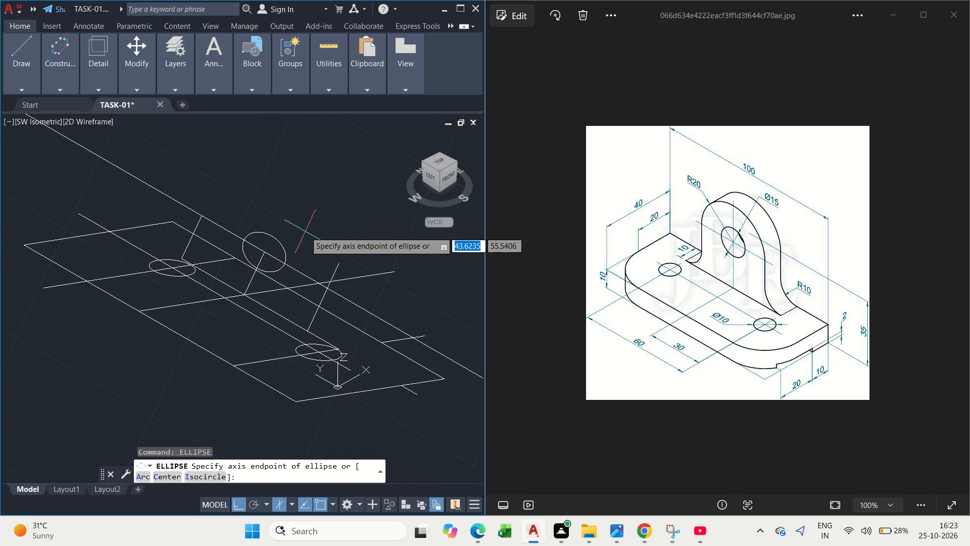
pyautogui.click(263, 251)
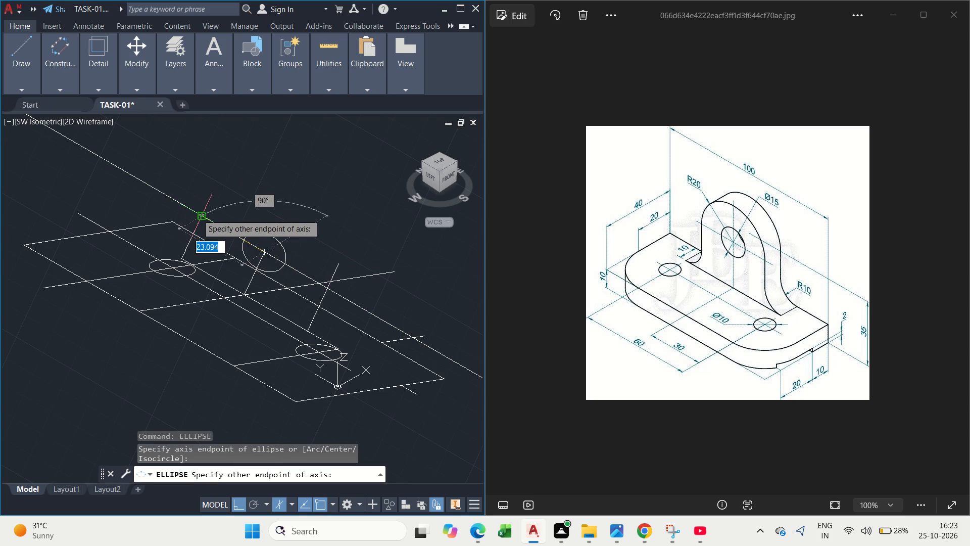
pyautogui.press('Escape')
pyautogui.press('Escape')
# Draw an isocircle centred on the upright's hole, with its radius reaching where the construction line meets the right side line.
pyautogui.press('e')
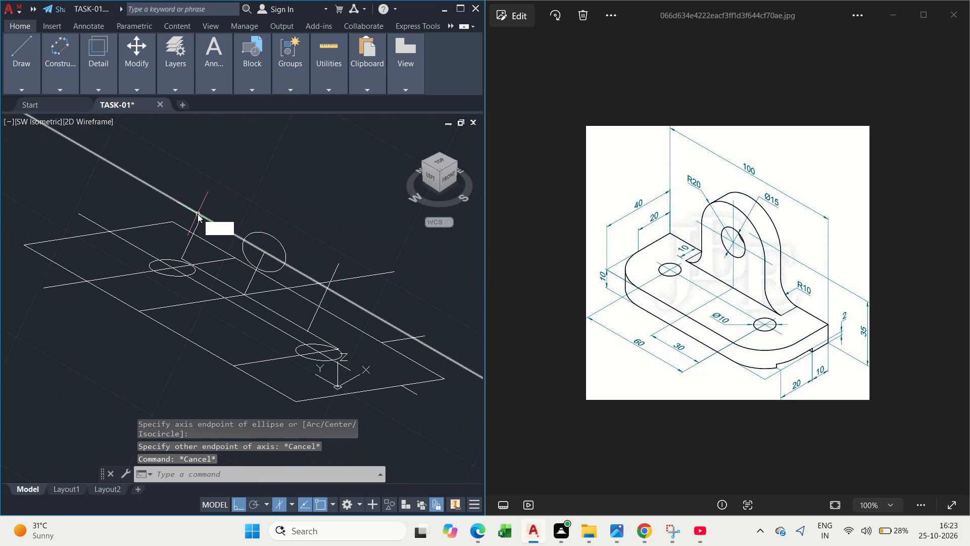
pyautogui.press('l')
pyautogui.press('i')
pyautogui.press('i')
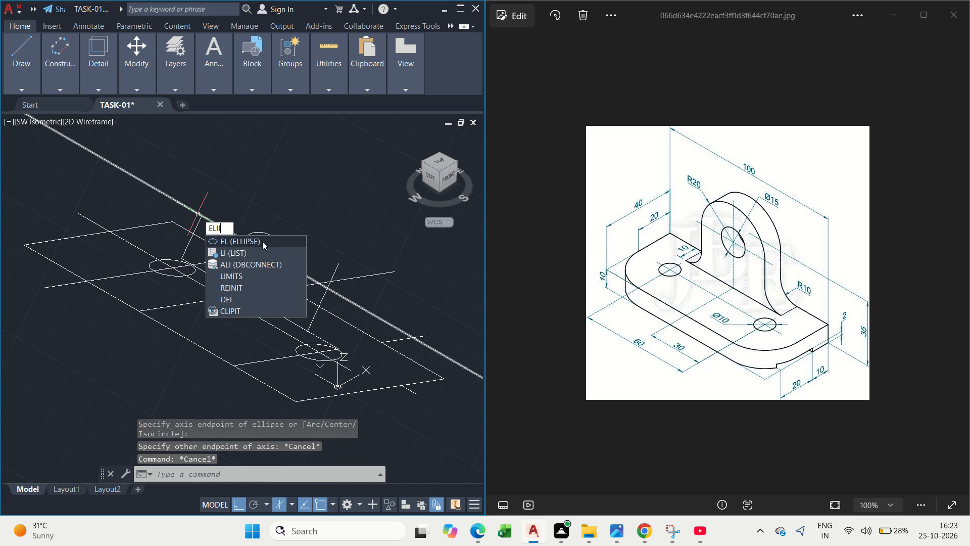
pyautogui.click(262, 242)
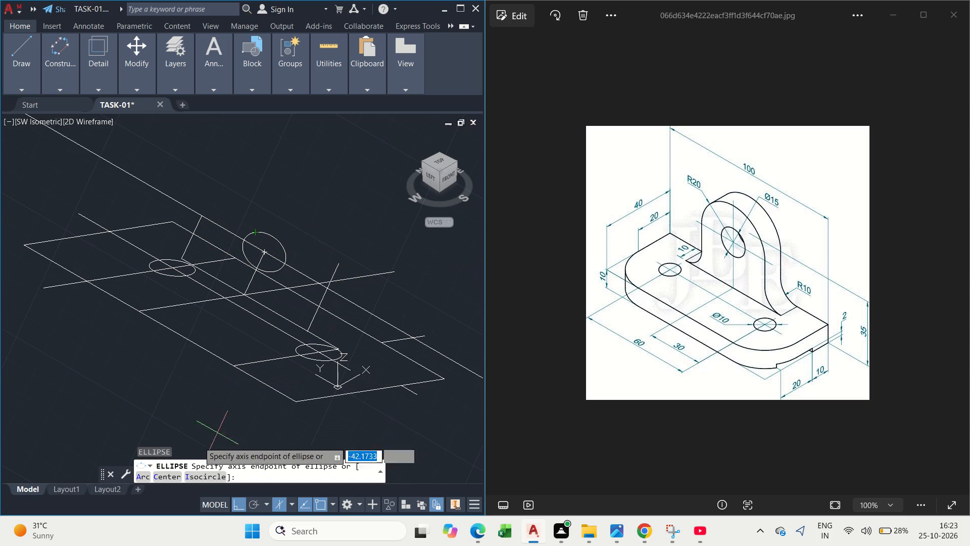
pyautogui.click(200, 474)
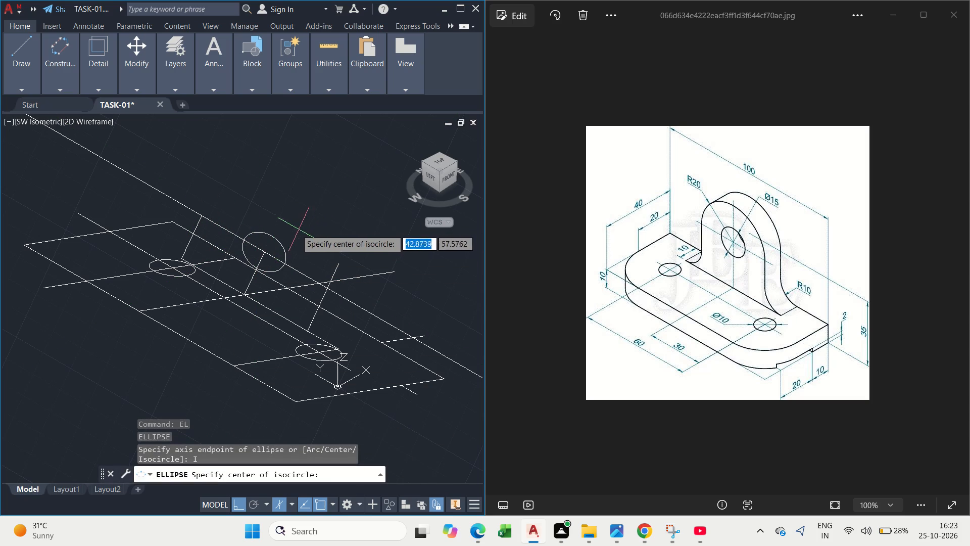
pyautogui.click(262, 252)
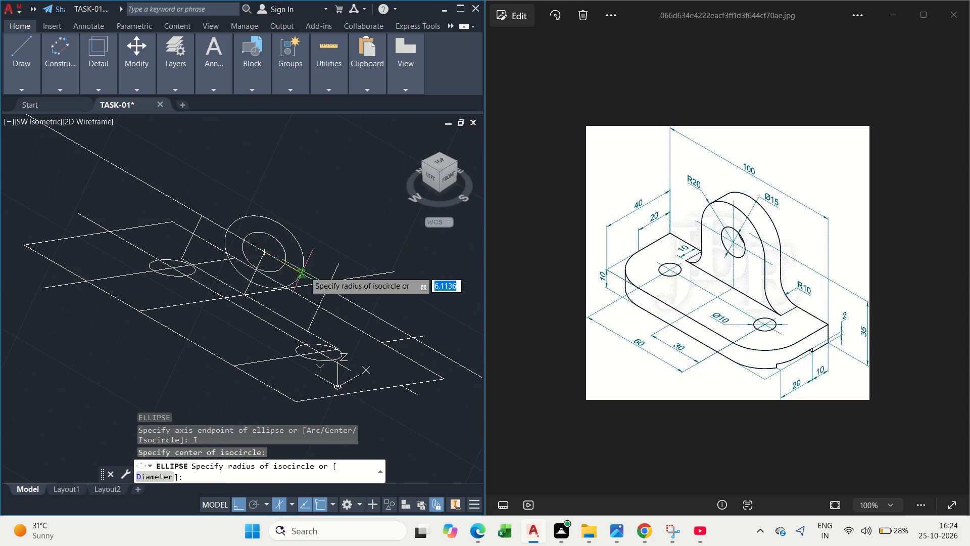
pyautogui.click(325, 287)
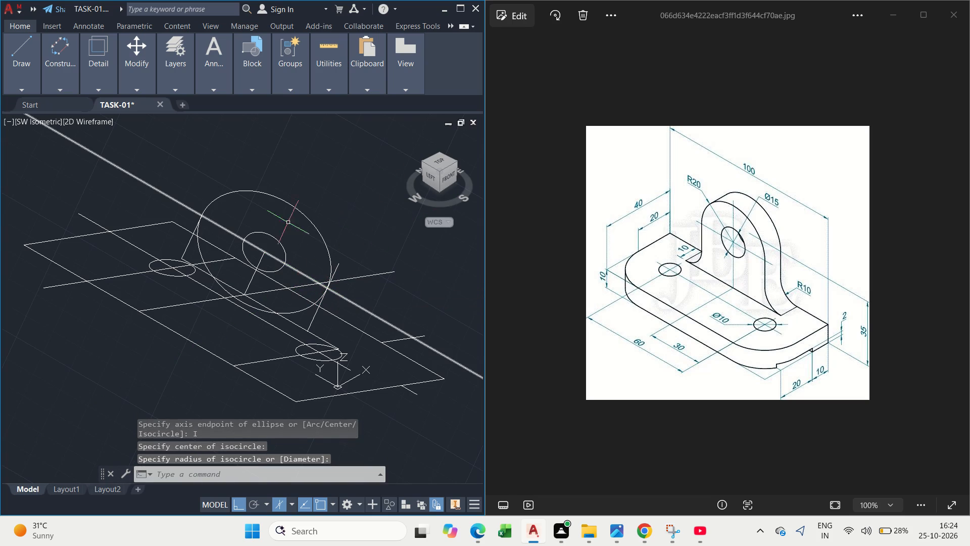
pyautogui.press('Escape')
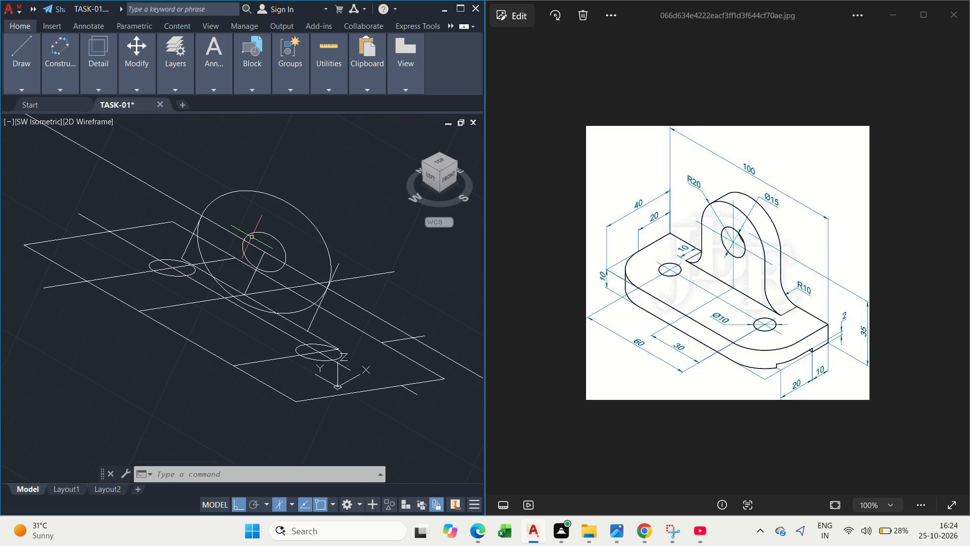
# Trim the large isocircle's lower-left arc between the upright's left side line and the left hole's cross line.
pyautogui.press('Tab')
pyautogui.press('t')
pyautogui.write('R')
pyautogui.press('space')
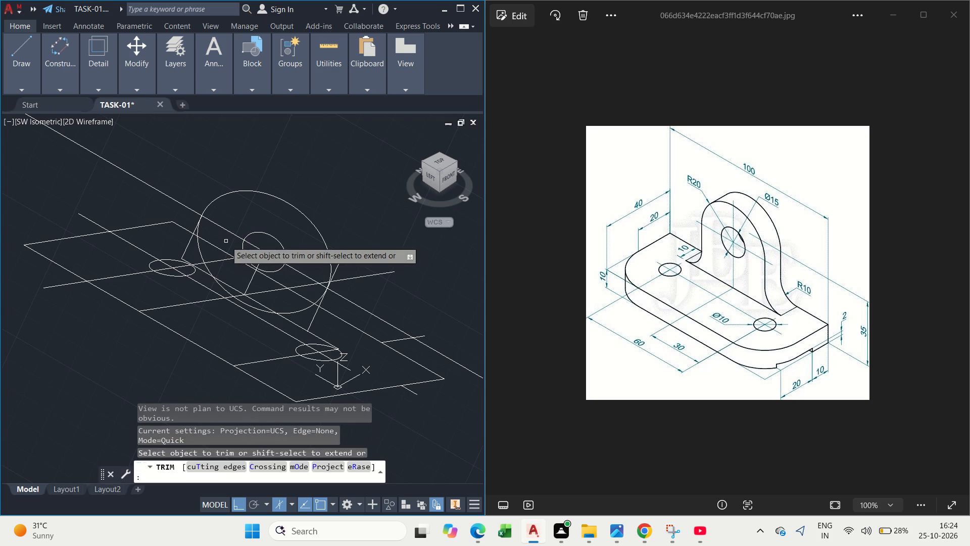
pyautogui.scroll(3, 155, 244)
pyautogui.moveTo(268, 214); pyautogui.dragTo(276, 256)
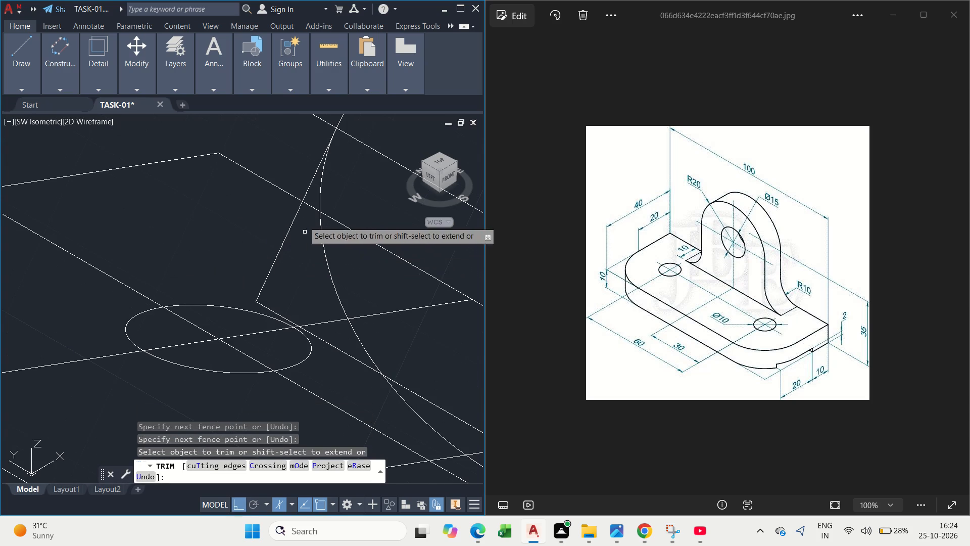
pyautogui.scroll(-1, 296, 221)
pyautogui.moveTo(316, 236); pyautogui.dragTo(307, 241)
pyautogui.click(297, 247)
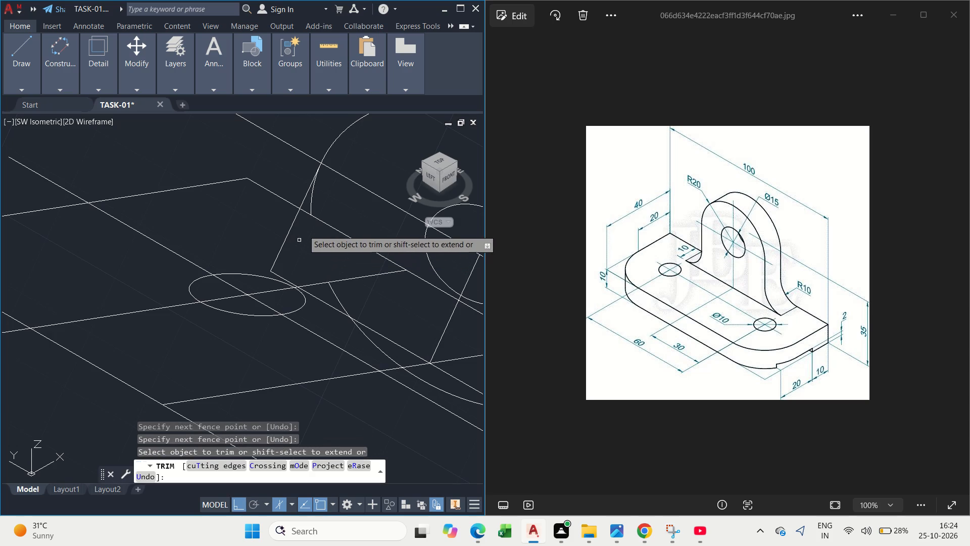
pyautogui.click(314, 203)
pyautogui.scroll(-3, 315, 203)
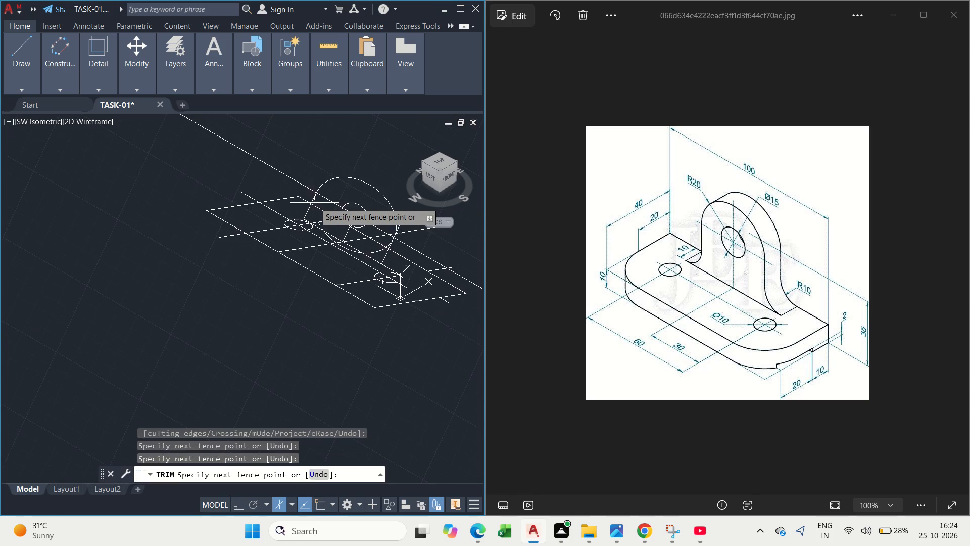
pyautogui.scroll(4, 315, 203)
pyautogui.click(315, 203)
pyautogui.click(302, 204)
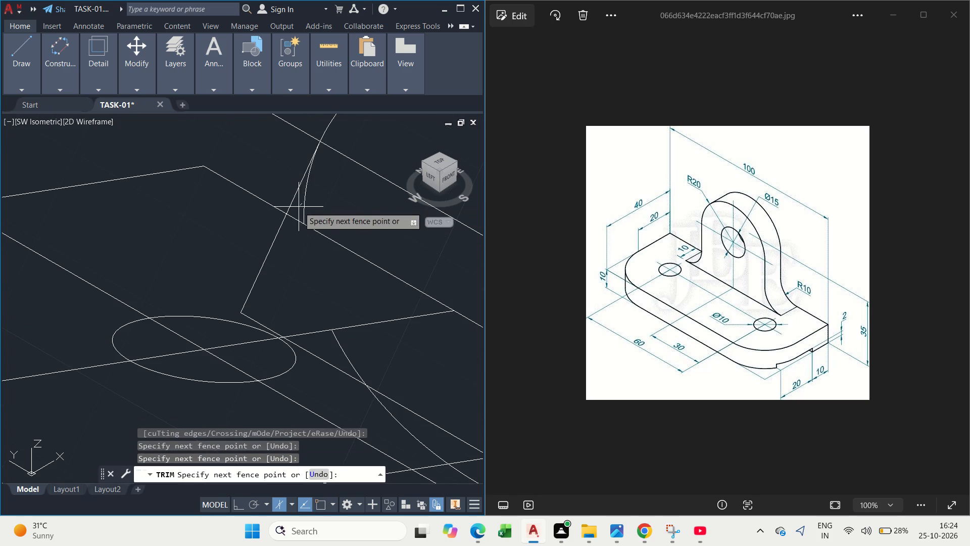
pyautogui.click(319, 203)
pyautogui.scroll(-3, 323, 202)
pyautogui.moveTo(327, 213); pyautogui.dragTo(275, 205, button='middle')
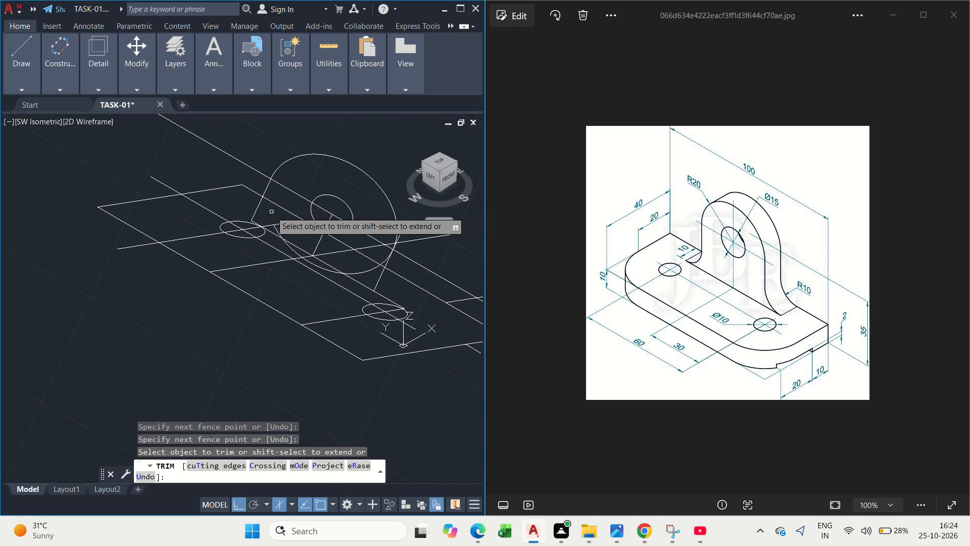
# Trim the upper end of the upright's right side line and the base's middle cross line beyond that side line.
pyautogui.scroll(4, 321, 225)
pyautogui.moveTo(415, 377); pyautogui.dragTo(322, 207, button='middle')
pyautogui.scroll(-1, 332, 209)
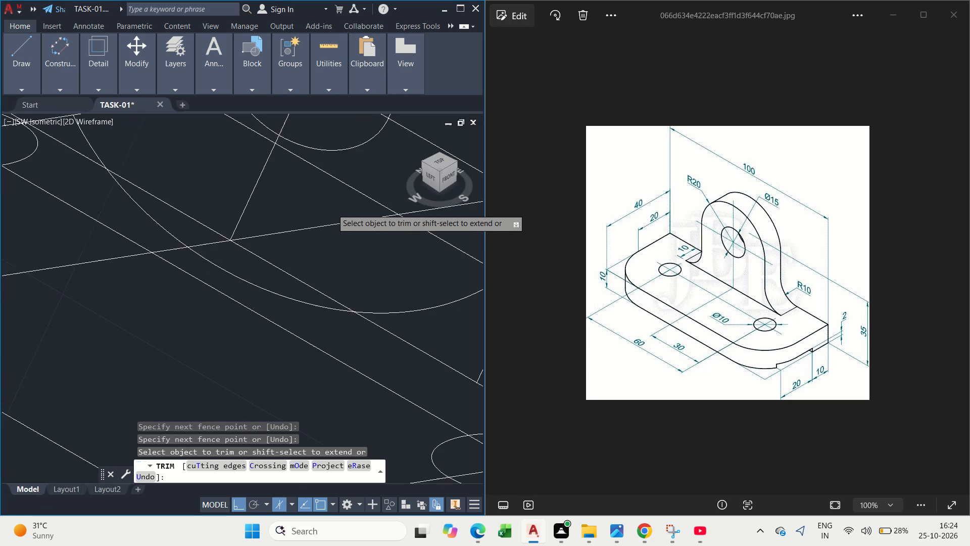
pyautogui.scroll(-2, 332, 209)
pyautogui.scroll(2, 333, 210)
pyautogui.scroll(-2, 327, 215)
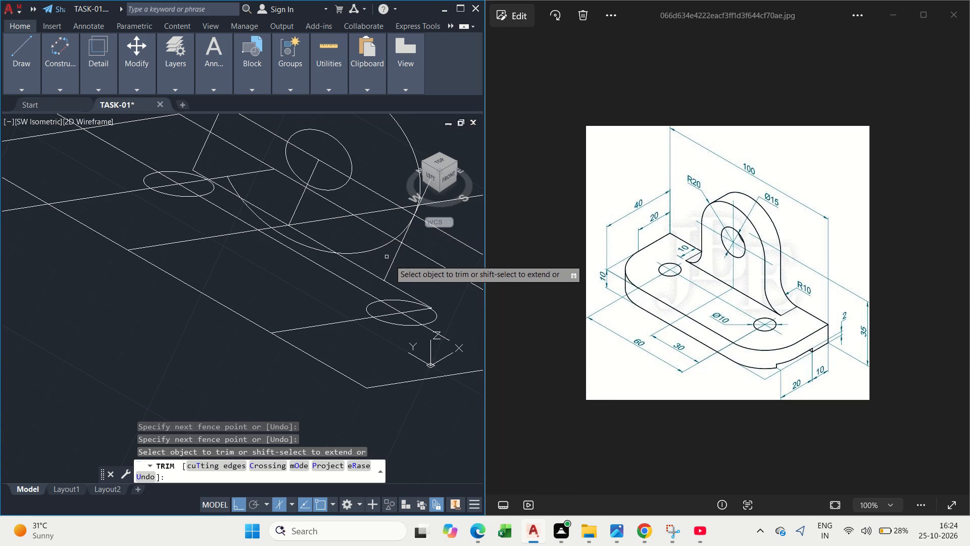
pyautogui.moveTo(391, 252); pyautogui.dragTo(363, 273, button='middle')
pyautogui.scroll(1, 380, 262)
pyautogui.scroll(-2, 379, 244)
pyautogui.moveTo(402, 216); pyautogui.dragTo(398, 217, button='middle')
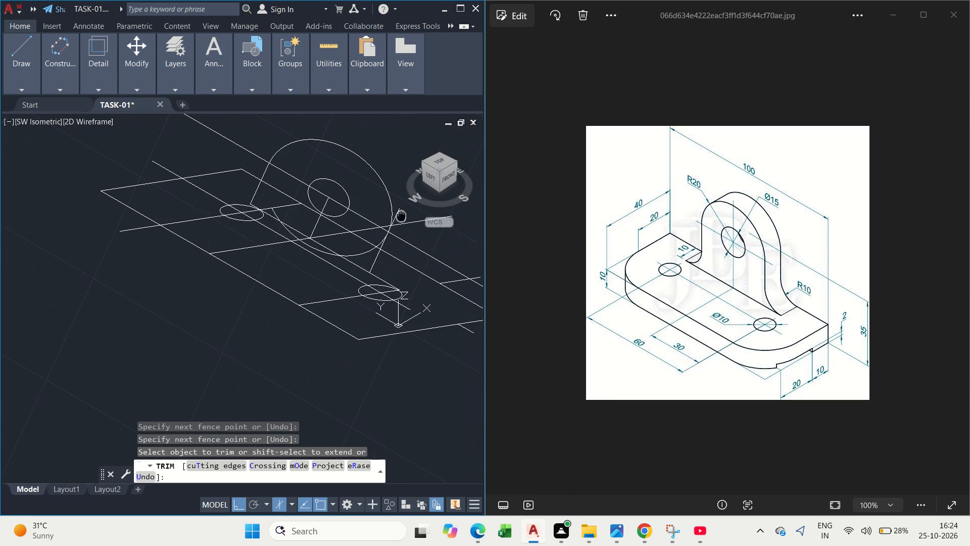
pyautogui.moveTo(398, 217); pyautogui.dragTo(395, 219, button='middle')
pyautogui.scroll(3, 395, 220)
pyautogui.moveTo(370, 193); pyautogui.dragTo(385, 242)
pyautogui.moveTo(385, 242); pyautogui.dragTo(386, 243)
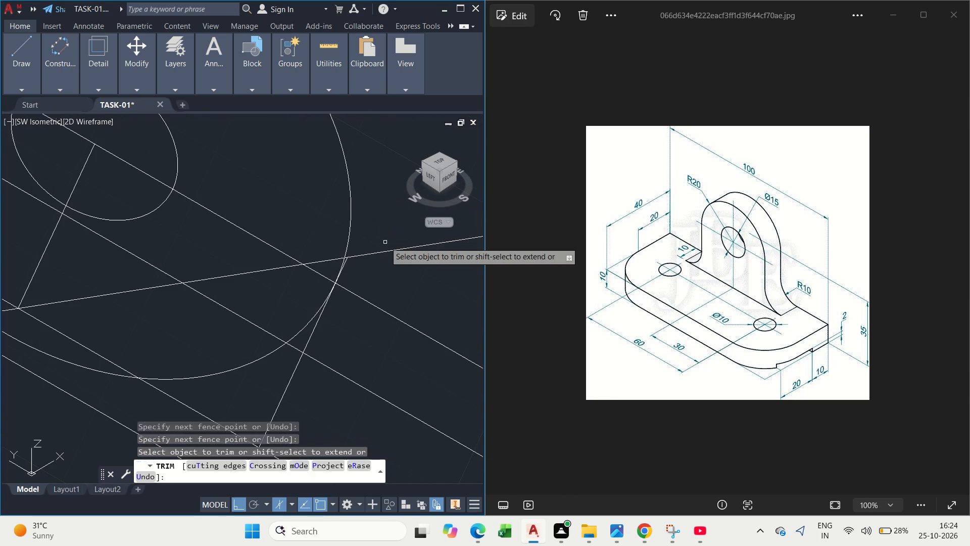
pyautogui.moveTo(386, 243); pyautogui.dragTo(402, 271)
# Trim away the rest of the large isocircle's bottom arc between the left hole's cross line and the right side line.
pyautogui.scroll(-2, 400, 270)
pyautogui.scroll(2, 357, 321)
pyautogui.moveTo(332, 290); pyautogui.dragTo(329, 283)
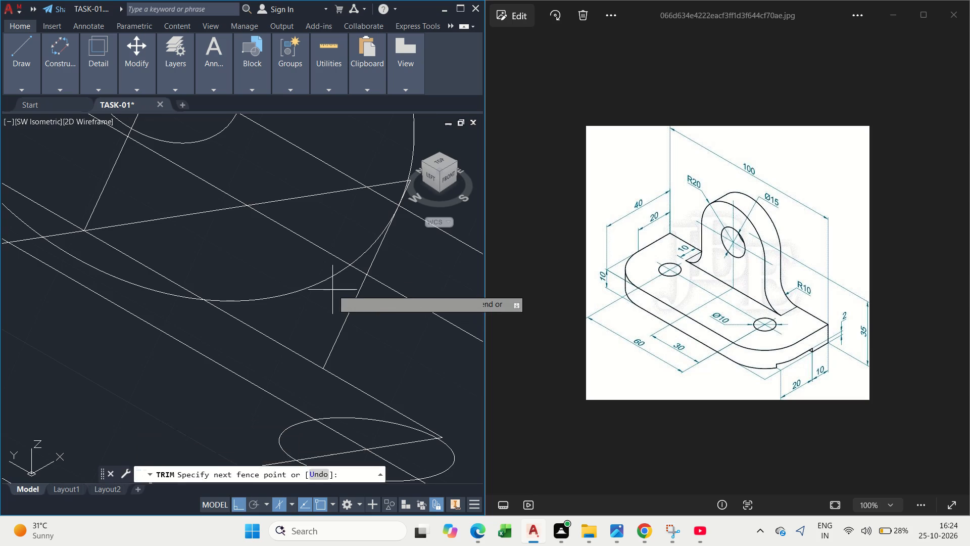
pyautogui.click(319, 277)
pyautogui.click(365, 256)
pyautogui.scroll(-1, 276, 297)
pyautogui.moveTo(275, 295); pyautogui.dragTo(284, 302, button='middle')
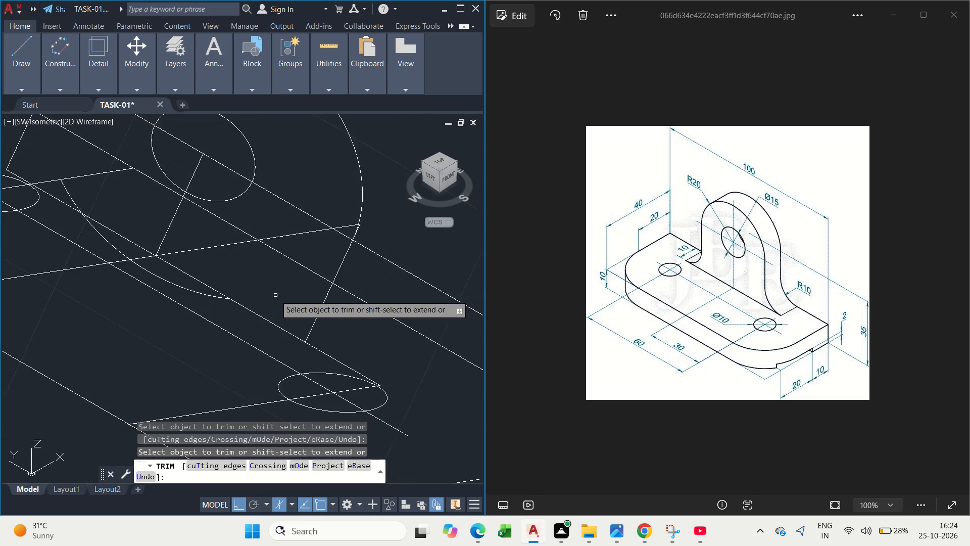
pyautogui.moveTo(284, 302); pyautogui.dragTo(537, 348, button='middle')
pyautogui.click(436, 340)
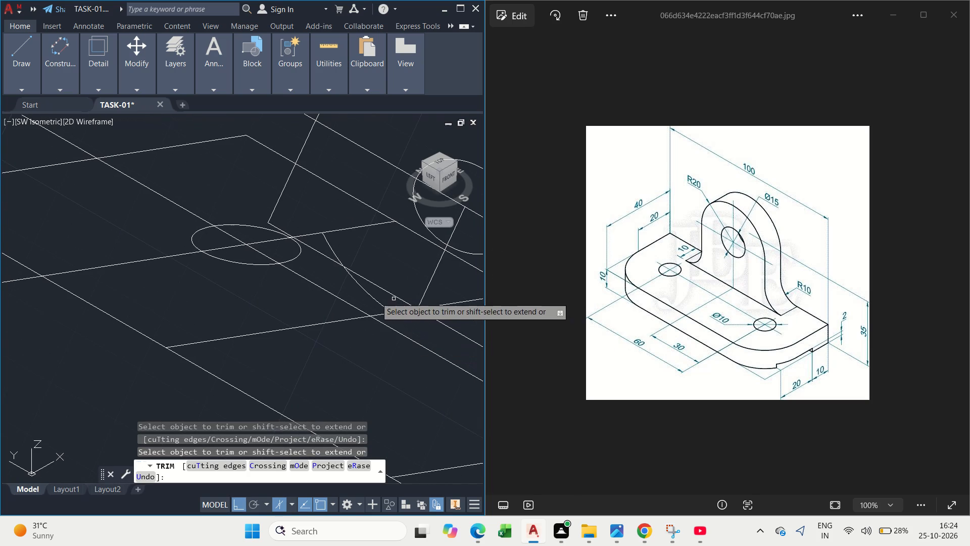
pyautogui.click(366, 297)
pyautogui.moveTo(372, 297); pyautogui.dragTo(381, 297)
pyautogui.click(384, 295)
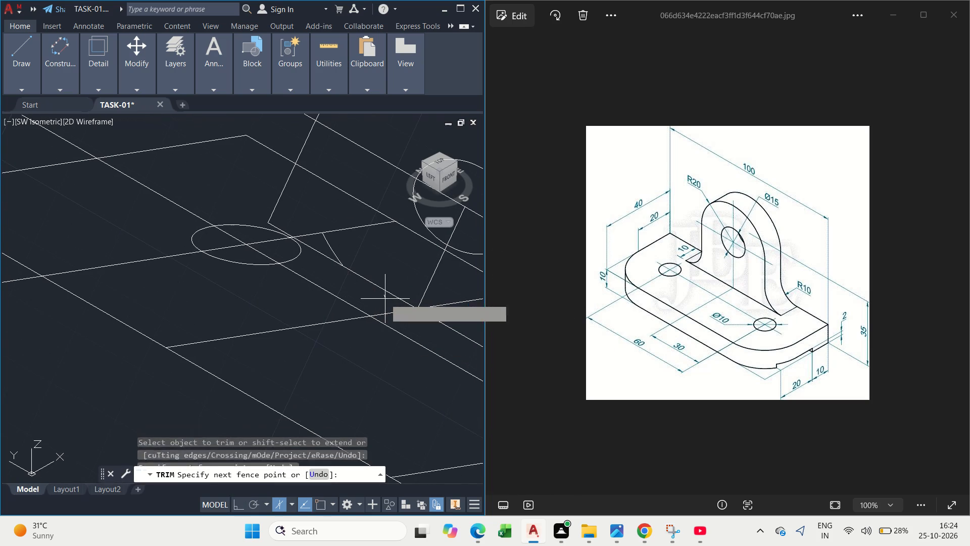
pyautogui.click(346, 290)
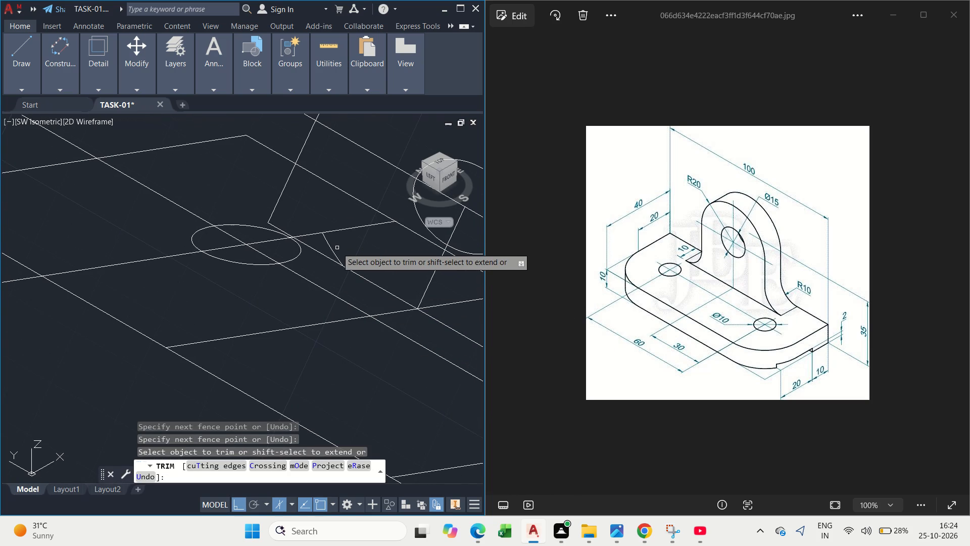
pyautogui.click(335, 248)
pyautogui.click(331, 249)
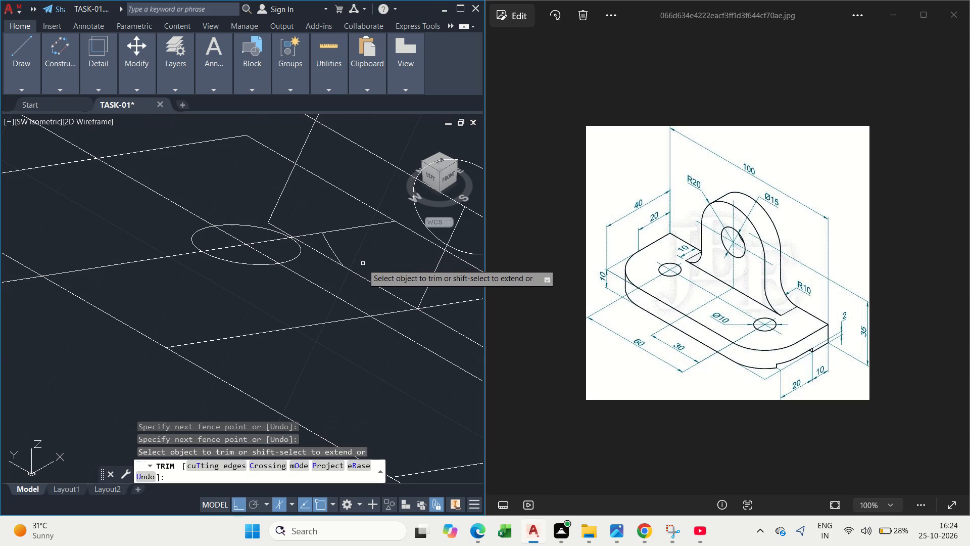
pyautogui.click(335, 239)
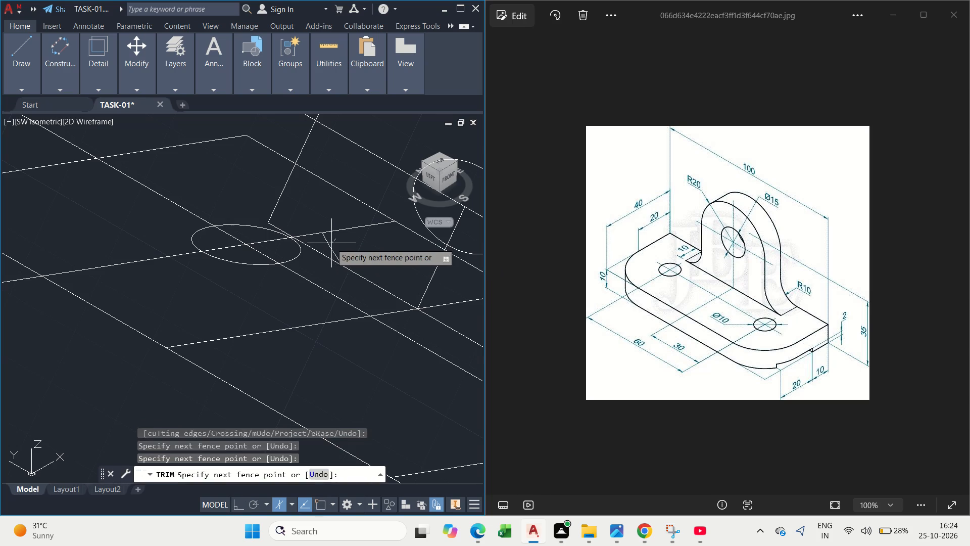
pyautogui.click(331, 243)
pyautogui.click(330, 245)
# Trim the base's middle cross line between the foot of the upright's centre line and its right side line.
pyautogui.scroll(-3, 345, 324)
pyautogui.moveTo(316, 327); pyautogui.dragTo(278, 263, button='middle')
pyautogui.scroll(2, 390, 275)
pyautogui.moveTo(277, 202); pyautogui.dragTo(287, 218)
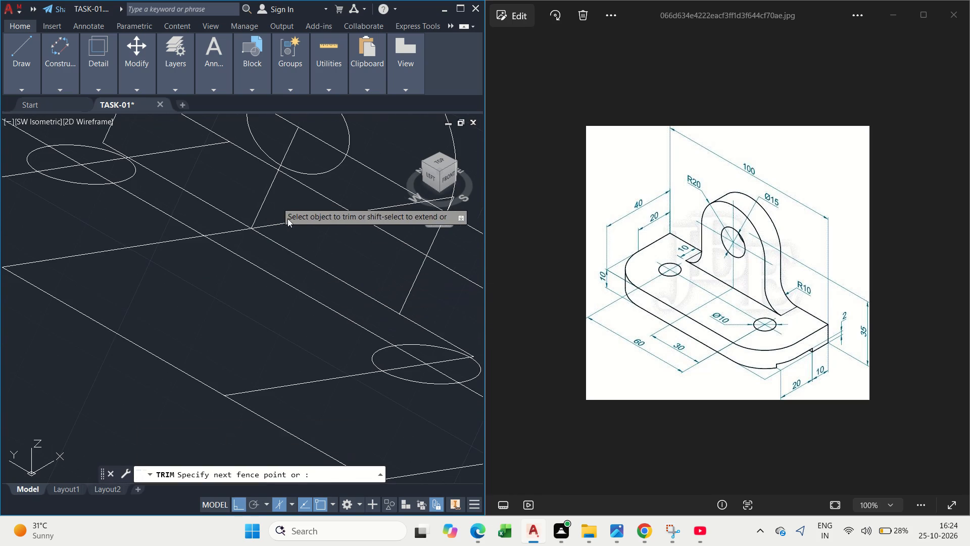
pyautogui.moveTo(287, 218); pyautogui.dragTo(299, 247)
pyautogui.moveTo(366, 188); pyautogui.dragTo(383, 217)
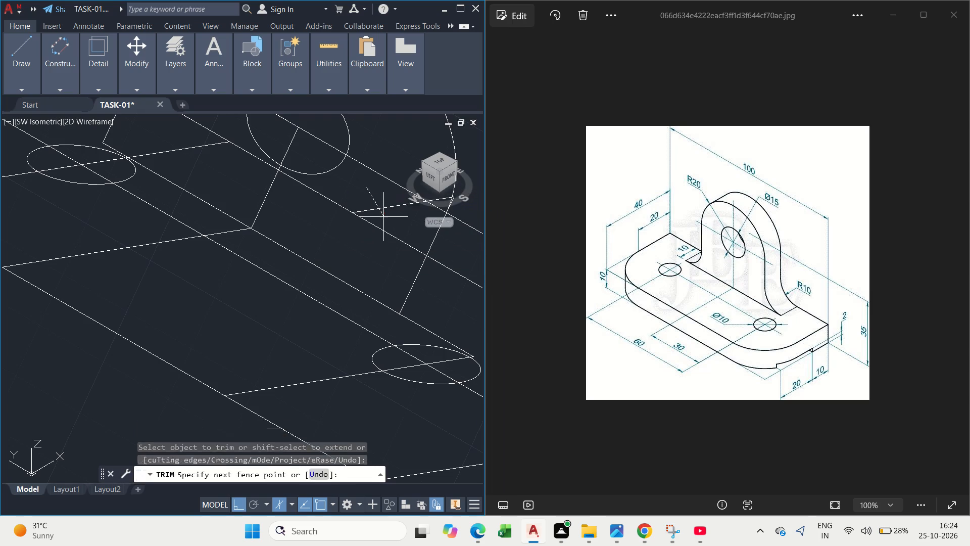
pyautogui.moveTo(383, 217); pyautogui.dragTo(383, 217)
pyautogui.scroll(-2, 364, 215)
pyautogui.scroll(3, 401, 214)
pyautogui.moveTo(365, 196); pyautogui.dragTo(376, 206)
pyautogui.scroll(-1, 380, 206)
pyautogui.moveTo(371, 215); pyautogui.dragTo(296, 265, button='middle')
# Trim the leftover stub of the right side line and cross line outside the upright's large arc.
pyautogui.scroll(3, 349, 251)
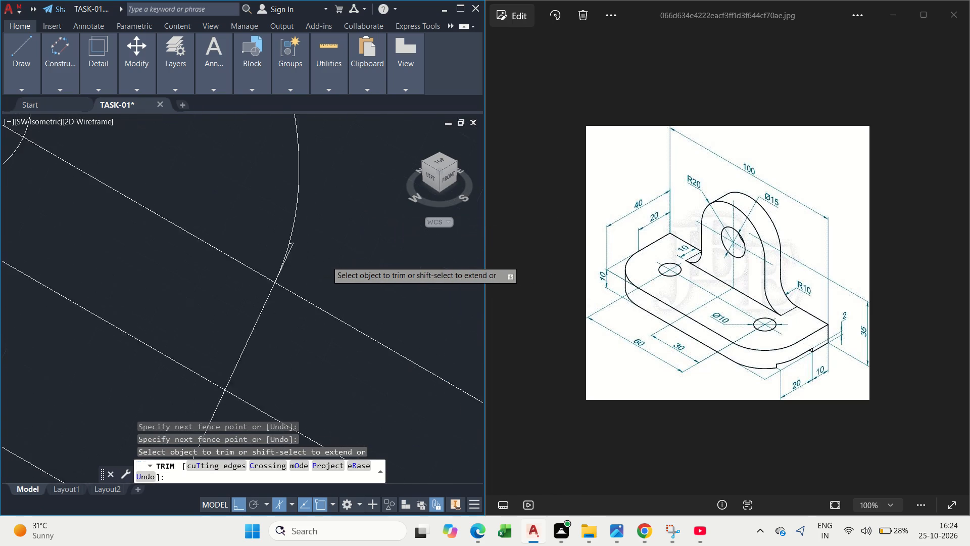
pyautogui.scroll(2, 273, 255)
pyautogui.moveTo(272, 195); pyautogui.dragTo(274, 251)
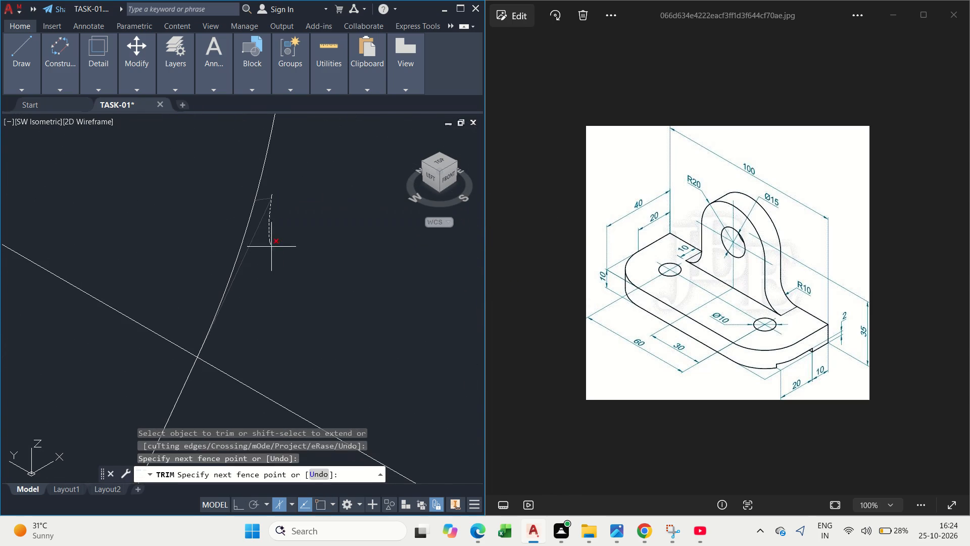
pyautogui.moveTo(274, 251); pyautogui.dragTo(274, 251)
pyautogui.scroll(-3, 294, 259)
pyautogui.moveTo(305, 291); pyautogui.dragTo(336, 289, button='middle')
pyautogui.scroll(-2, 336, 289)
pyautogui.scroll(-2, 207, 263)
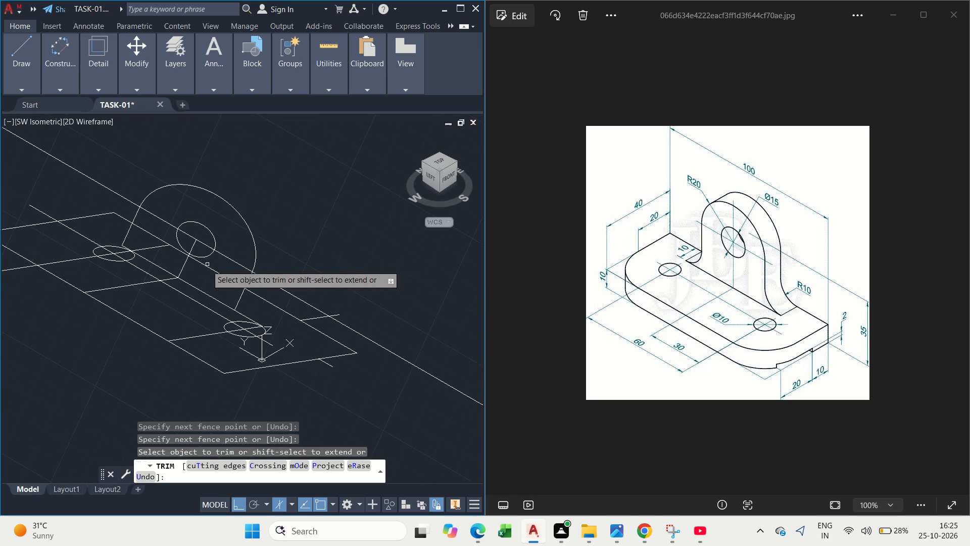
# Trim the long cross line inside the upright's outline and across its hole, plus the centre line's end inside the hole.
pyautogui.scroll(2, 170, 232)
pyautogui.moveTo(176, 187); pyautogui.dragTo(160, 214)
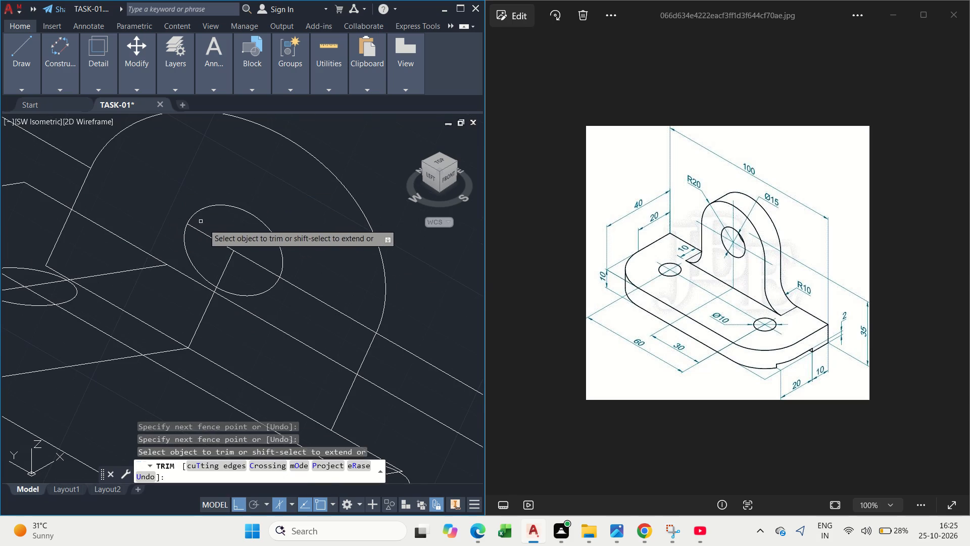
pyautogui.moveTo(209, 230); pyautogui.dragTo(200, 251)
pyautogui.moveTo(246, 249); pyautogui.dragTo(214, 261)
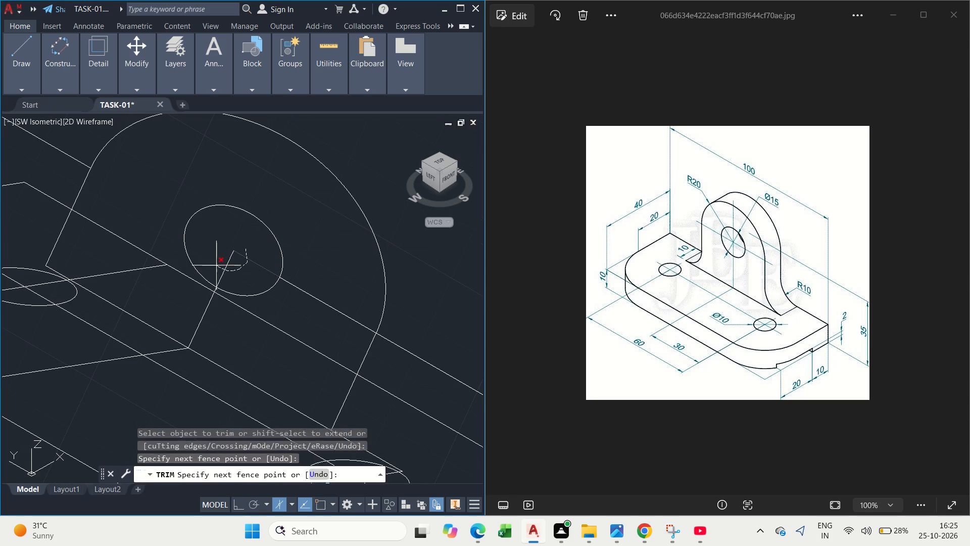
pyautogui.moveTo(214, 261); pyautogui.dragTo(214, 261)
pyautogui.moveTo(317, 269); pyautogui.dragTo(286, 321)
pyautogui.moveTo(301, 282); pyautogui.dragTo(262, 247, button='middle')
pyautogui.scroll(-1, 263, 248)
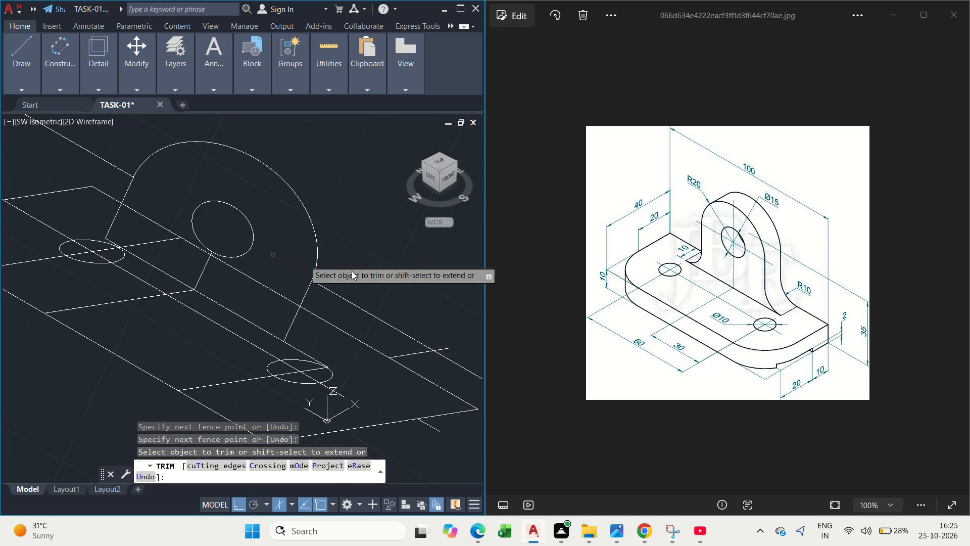
# Trim the long cross line between the upright's large arc and the short stub on its right.
pyautogui.moveTo(415, 285); pyautogui.dragTo(395, 320)
pyautogui.moveTo(395, 320); pyautogui.dragTo(391, 338)
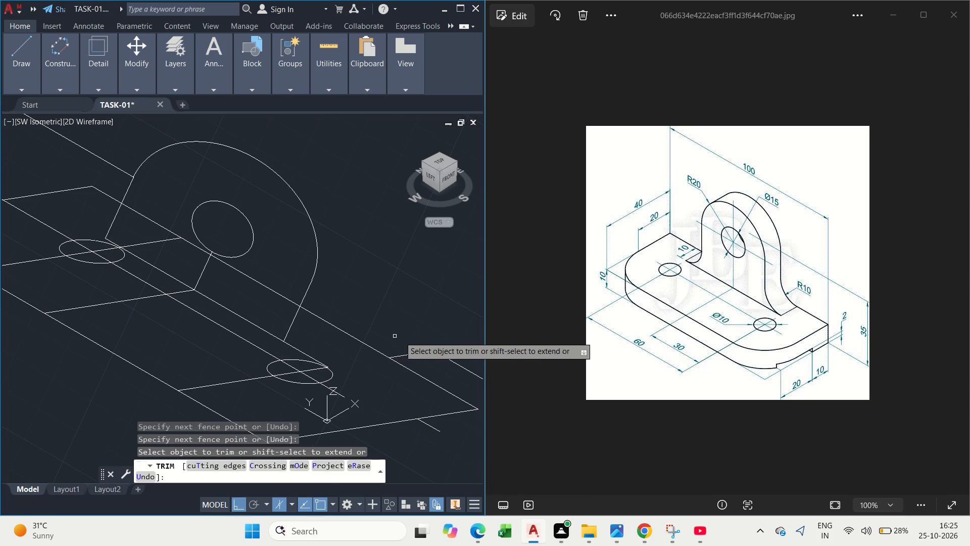
pyautogui.moveTo(408, 336); pyautogui.dragTo(427, 356)
pyautogui.scroll(-1, 445, 324)
pyautogui.moveTo(439, 324); pyautogui.dragTo(357, 311, button='middle')
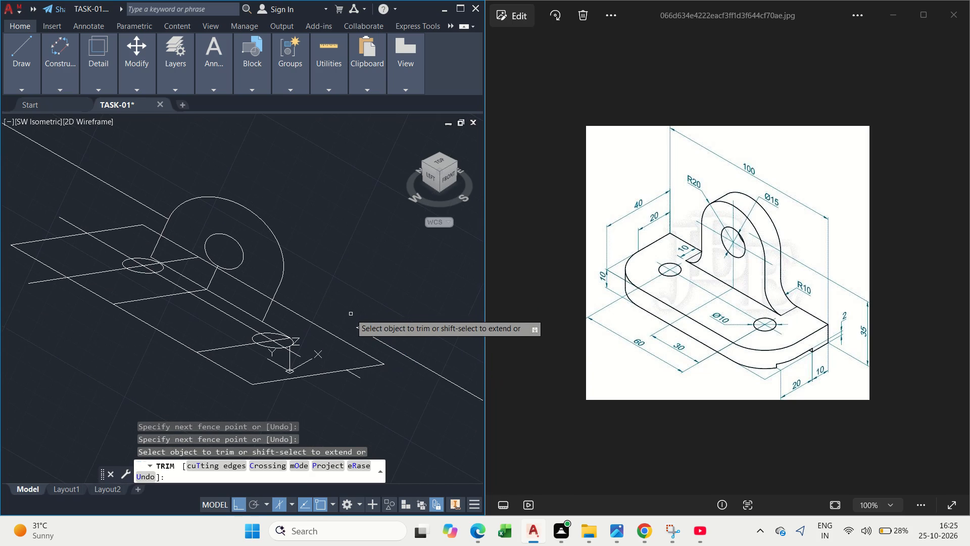
pyautogui.press('Escape')
# Erase the leftover pieces of the long cross line on both sides of the upright, together with the short stub.
pyautogui.click(140, 217)
pyautogui.click(140, 195)
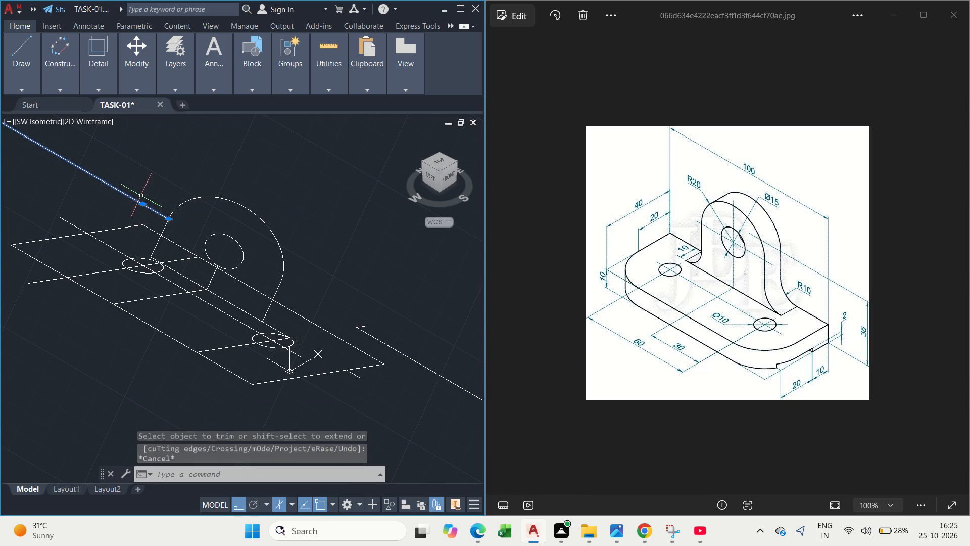
pyautogui.press('Delete')
pyautogui.scroll(2, 342, 315)
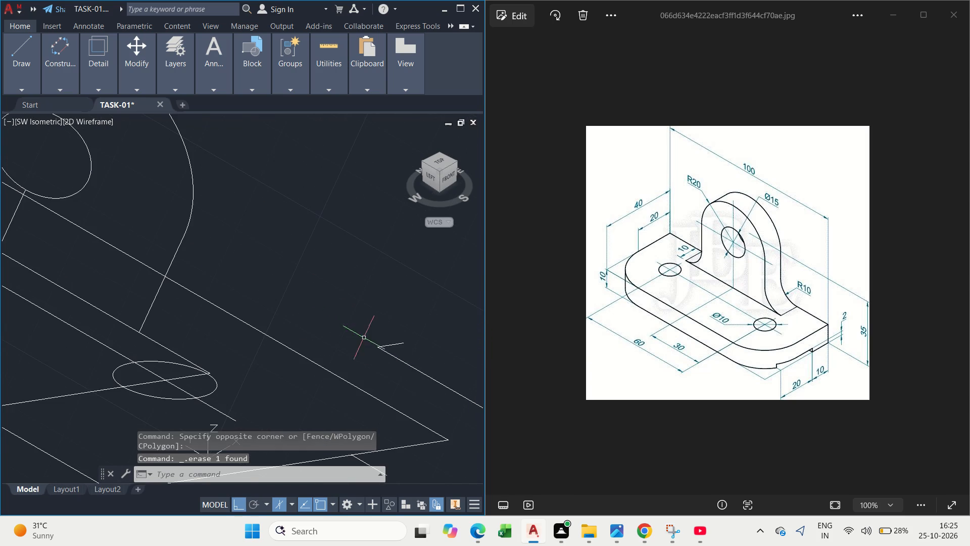
pyautogui.click(391, 356)
pyautogui.press('Escape')
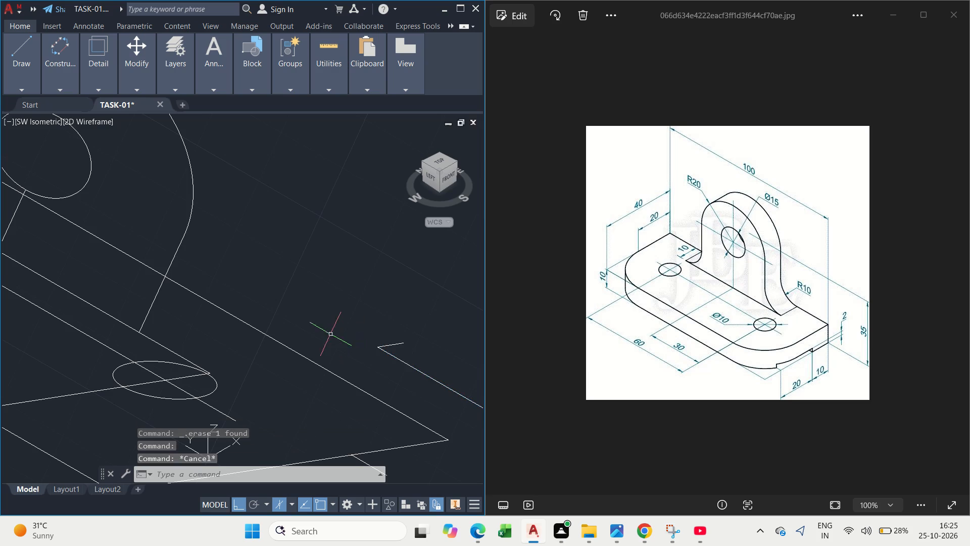
pyautogui.moveTo(334, 342); pyautogui.dragTo(321, 347, button='middle')
pyautogui.scroll(-1, 321, 347)
pyautogui.scroll(1, 351, 353)
pyautogui.moveTo(350, 381); pyautogui.dragTo(343, 351)
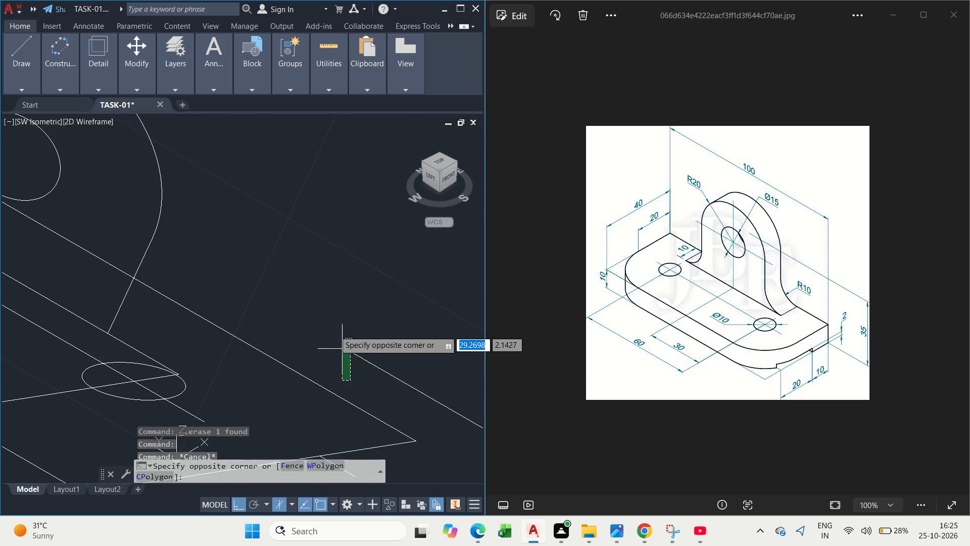
pyautogui.click(331, 324)
pyautogui.scroll(-3, 311, 317)
pyautogui.press('Delete')
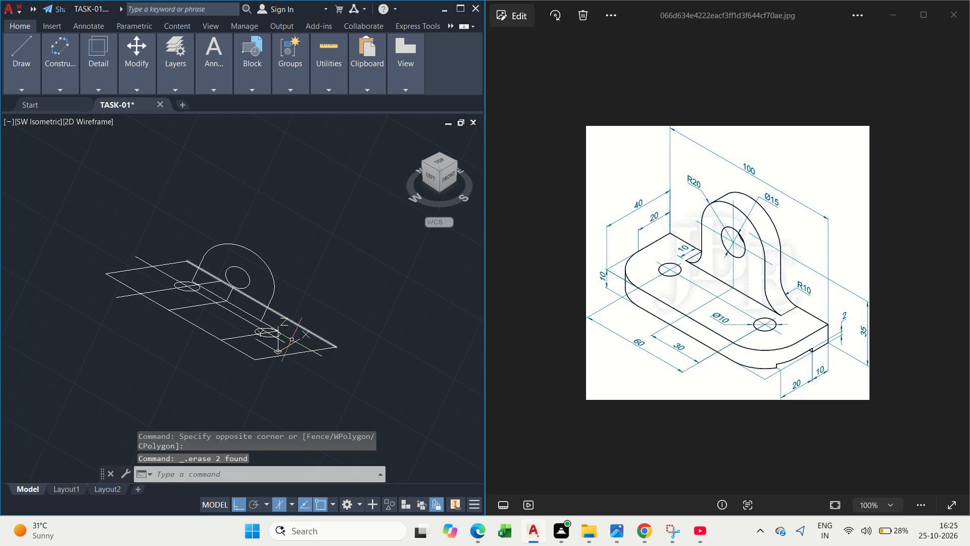
# Erase the short line stub extending outside the base's right edge.
pyautogui.scroll(4, 346, 369)
pyautogui.moveTo(303, 401); pyautogui.dragTo(251, 362)
pyautogui.click(172, 291)
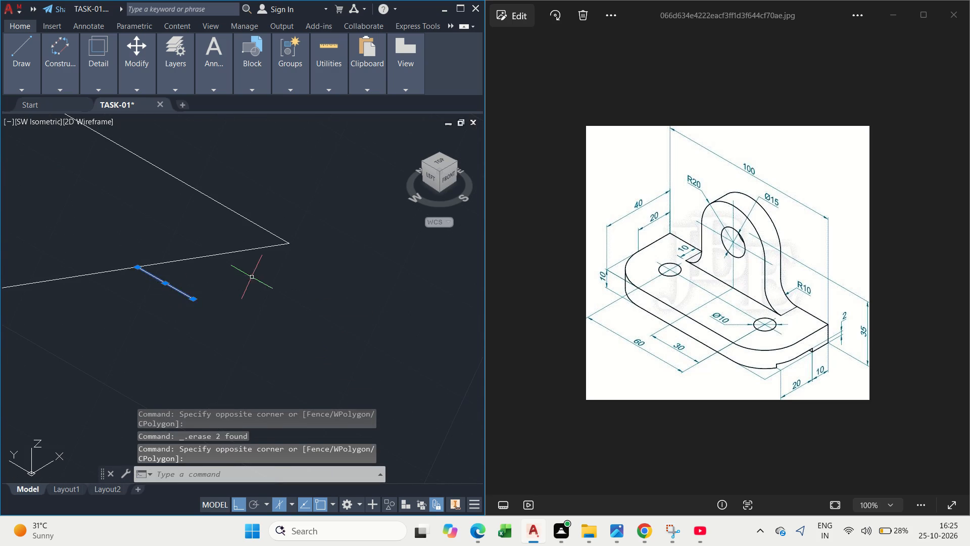
pyautogui.press('Delete')
# Erase the cross line running through the base's left hole.
pyautogui.scroll(-4, 271, 209)
pyautogui.scroll(3, 212, 201)
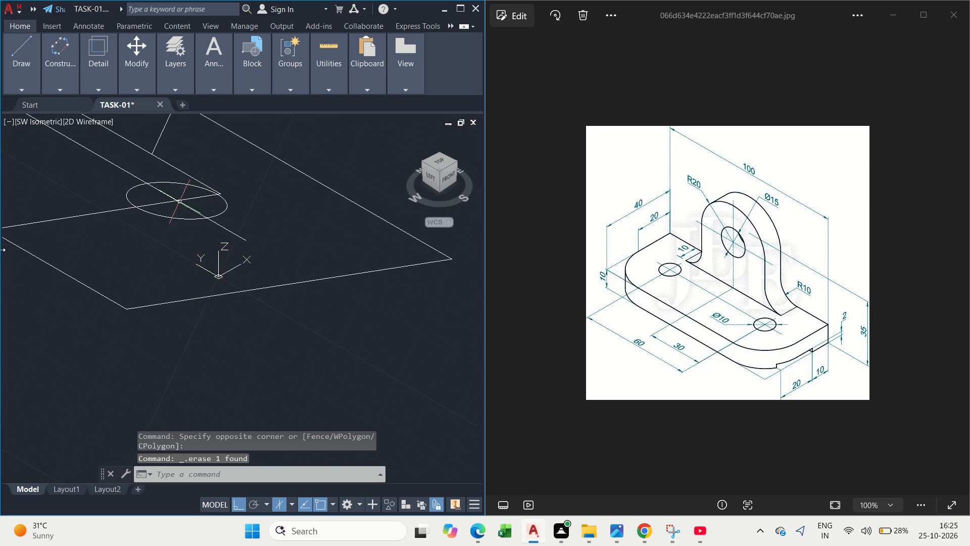
pyautogui.moveTo(13, 266); pyautogui.dragTo(114, 337, button='middle')
pyautogui.scroll(-2, 85, 293)
pyautogui.scroll(3, 24, 228)
pyautogui.moveTo(24, 243); pyautogui.dragTo(64, 243, button='middle')
pyautogui.scroll(-1, 62, 242)
pyautogui.moveTo(33, 219); pyautogui.dragTo(29, 214)
pyautogui.moveTo(12, 202); pyautogui.dragTo(35, 205)
pyautogui.scroll(-3, 234, 324)
pyautogui.moveTo(253, 312); pyautogui.dragTo(309, 306, button='middle')
pyautogui.scroll(1, 276, 304)
pyautogui.press('Delete')
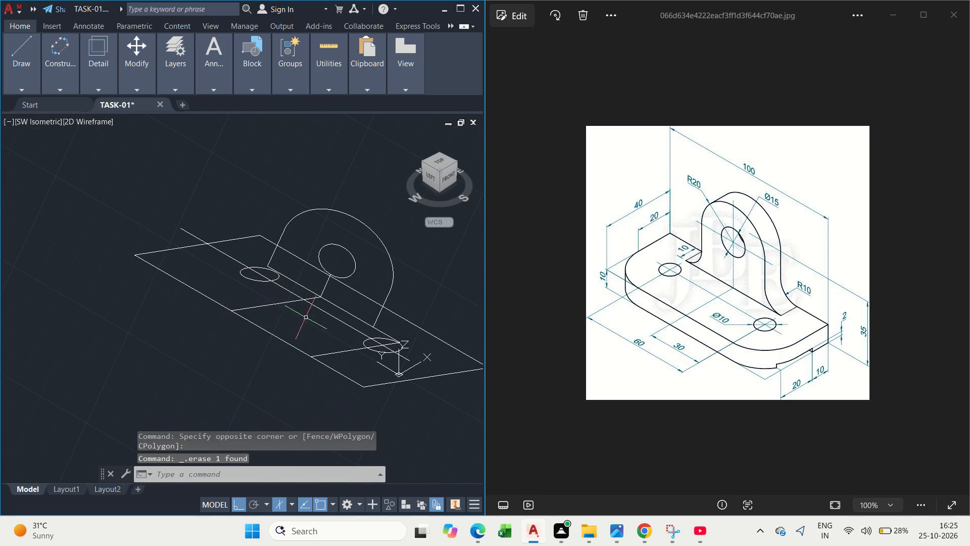
# Erase the lengthwise centre line through the base holes and the cross lines at the base's middle and right hole.
pyautogui.scroll(1, 291, 308)
pyautogui.moveTo(276, 309); pyautogui.dragTo(267, 304)
pyautogui.click(233, 285)
pyautogui.press('Delete')
pyautogui.moveTo(400, 395); pyautogui.dragTo(377, 366)
pyautogui.click(356, 345)
pyautogui.press('Delete')
pyautogui.press('space')
pyautogui.scroll(-1, 329, 373)
pyautogui.scroll(1, 304, 338)
pyautogui.press('Escape')
pyautogui.press('Escape')
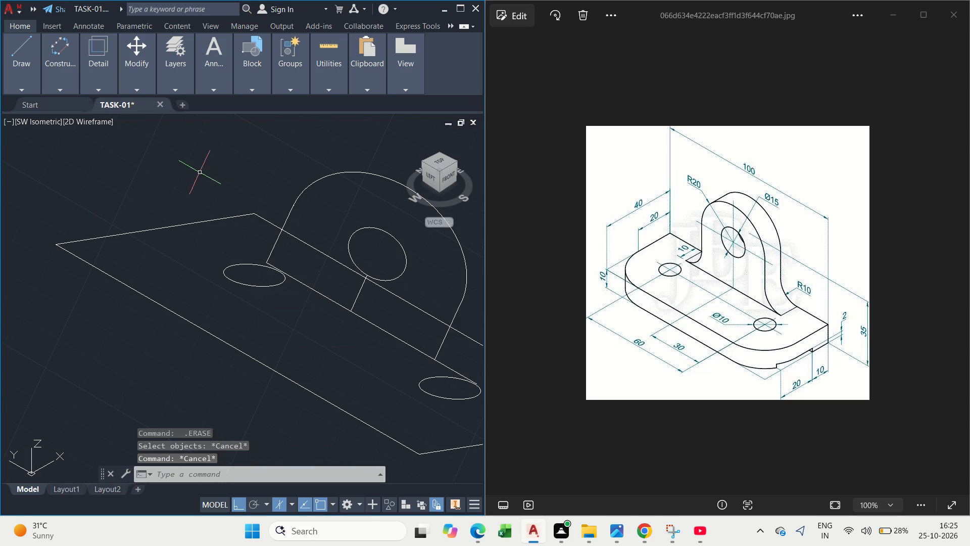
pyautogui.press('Escape')
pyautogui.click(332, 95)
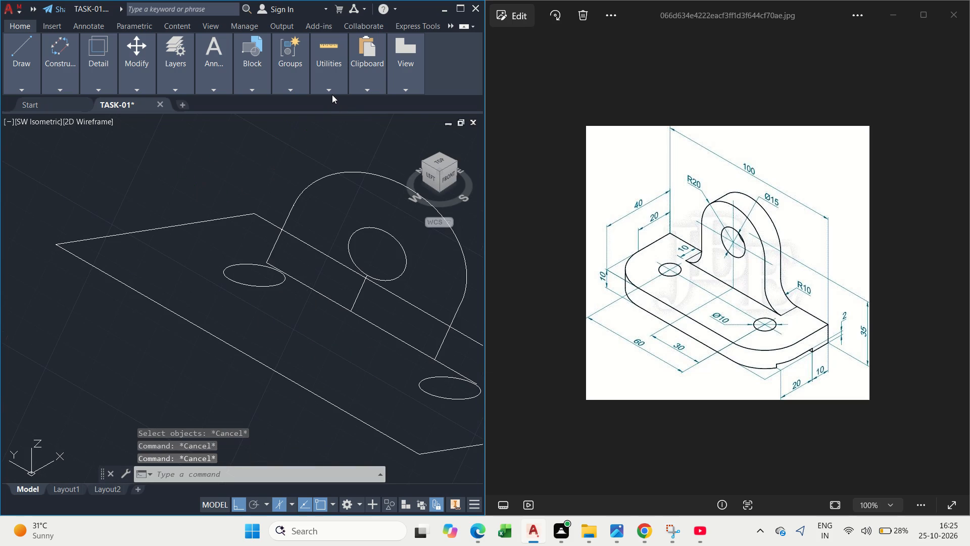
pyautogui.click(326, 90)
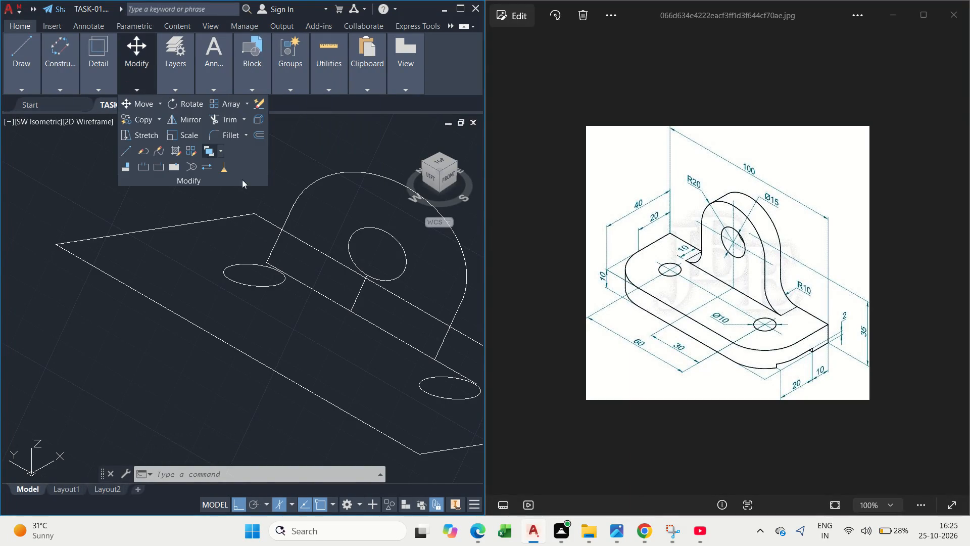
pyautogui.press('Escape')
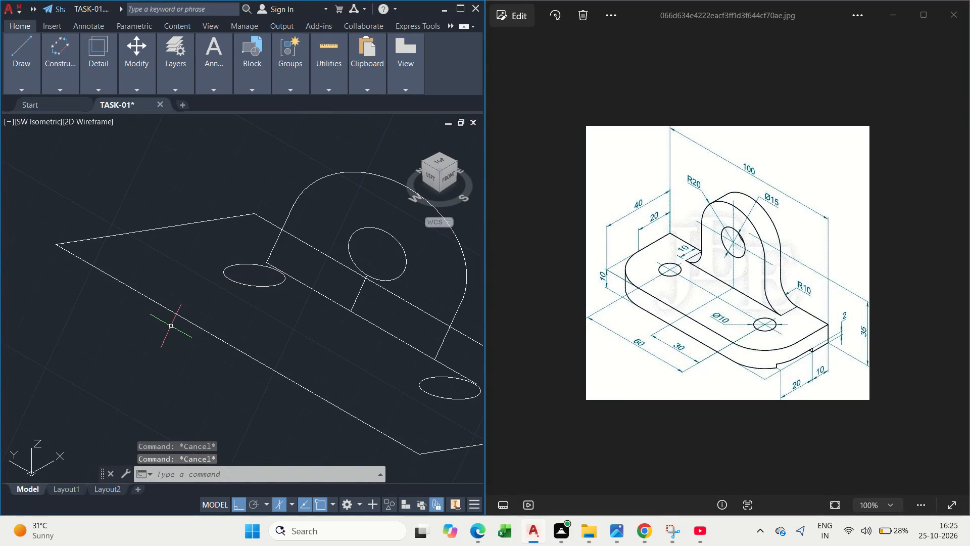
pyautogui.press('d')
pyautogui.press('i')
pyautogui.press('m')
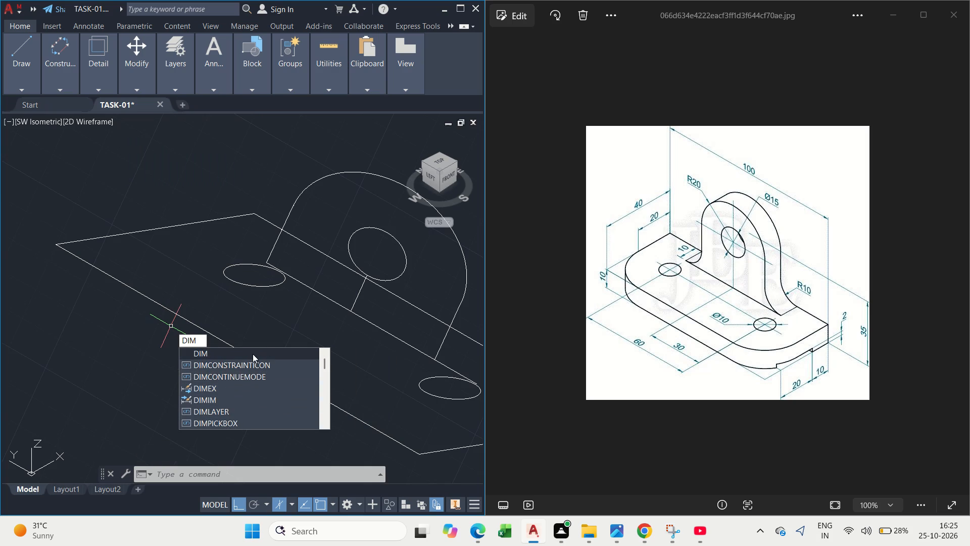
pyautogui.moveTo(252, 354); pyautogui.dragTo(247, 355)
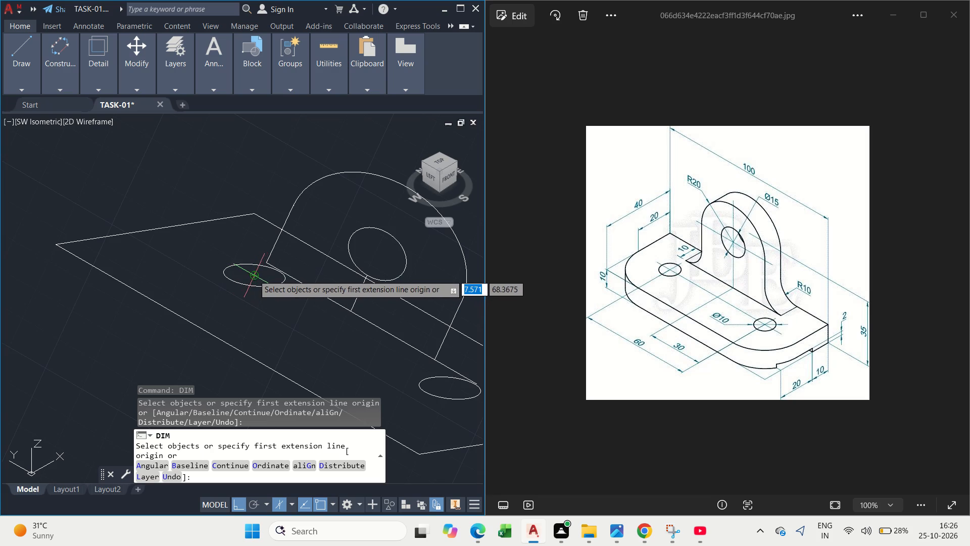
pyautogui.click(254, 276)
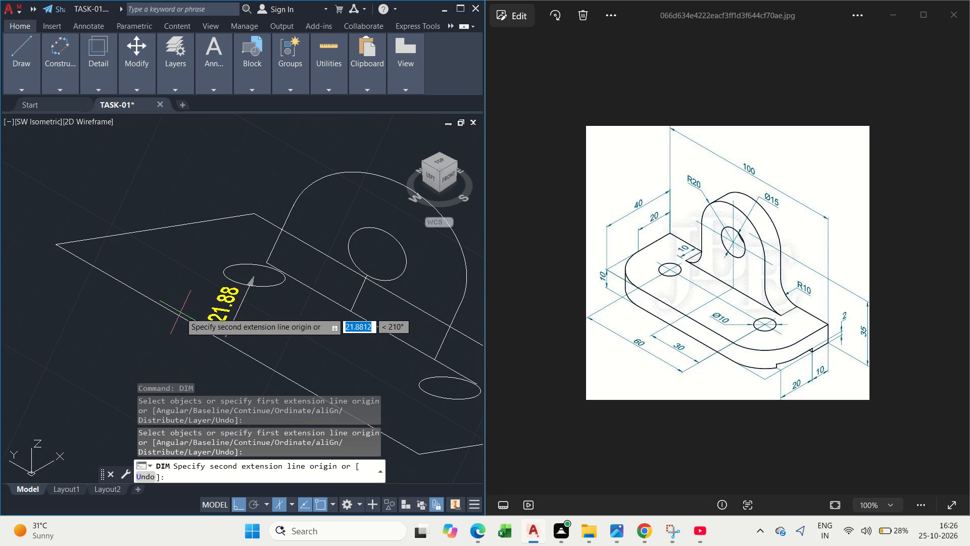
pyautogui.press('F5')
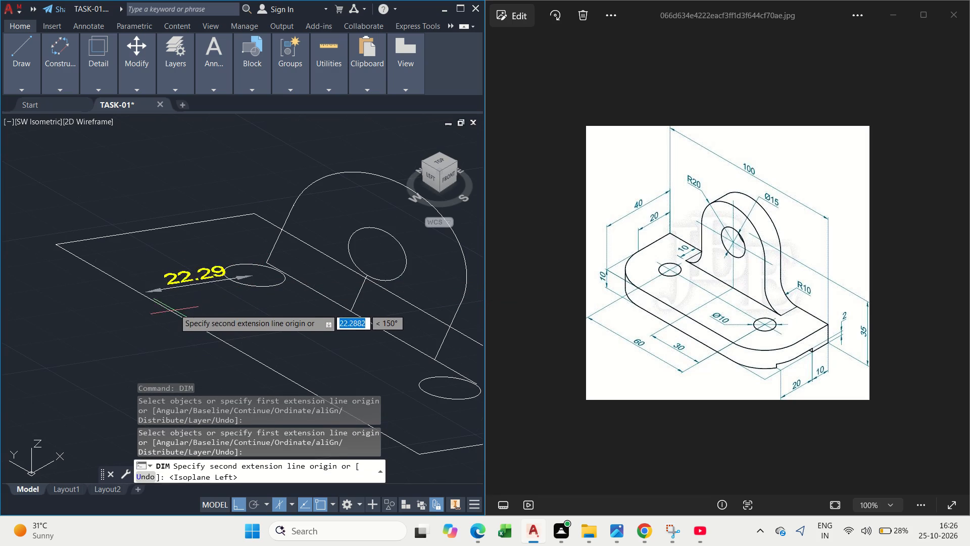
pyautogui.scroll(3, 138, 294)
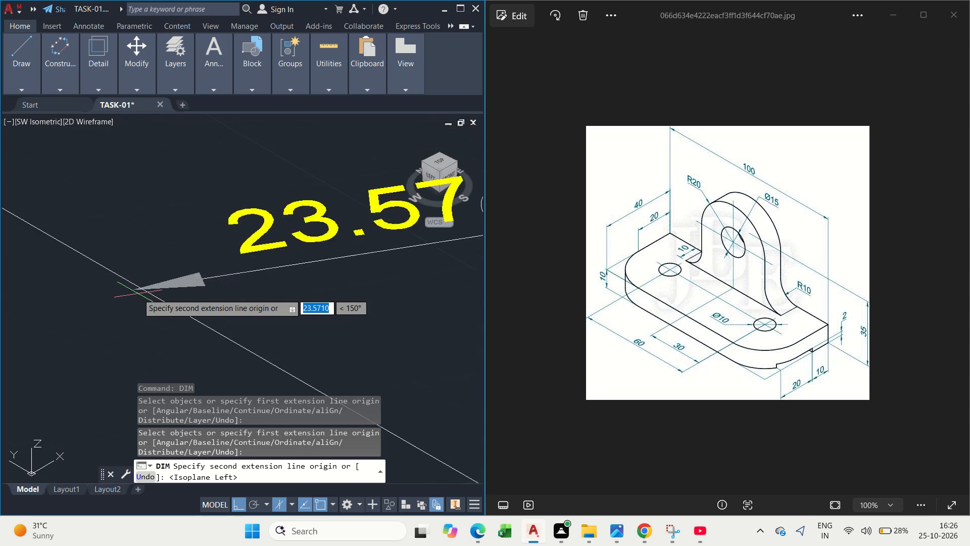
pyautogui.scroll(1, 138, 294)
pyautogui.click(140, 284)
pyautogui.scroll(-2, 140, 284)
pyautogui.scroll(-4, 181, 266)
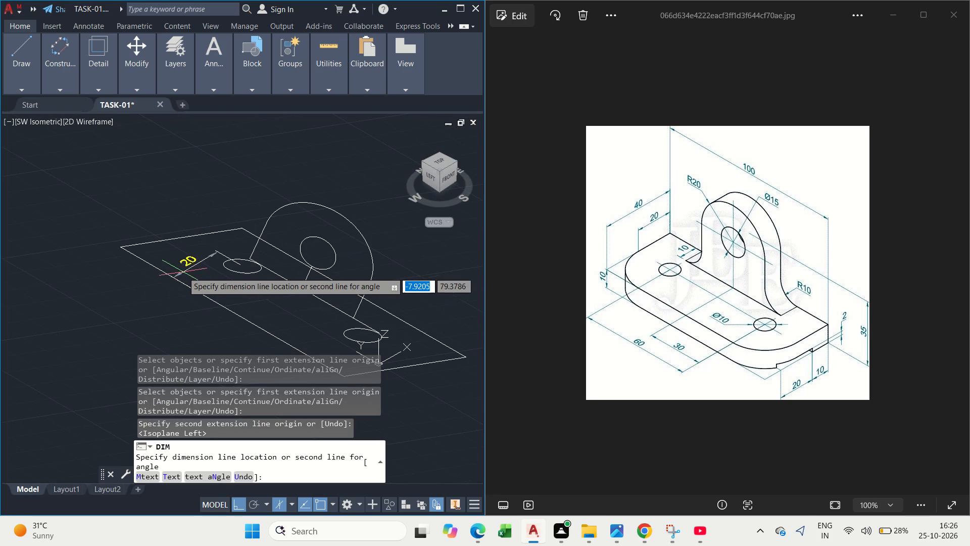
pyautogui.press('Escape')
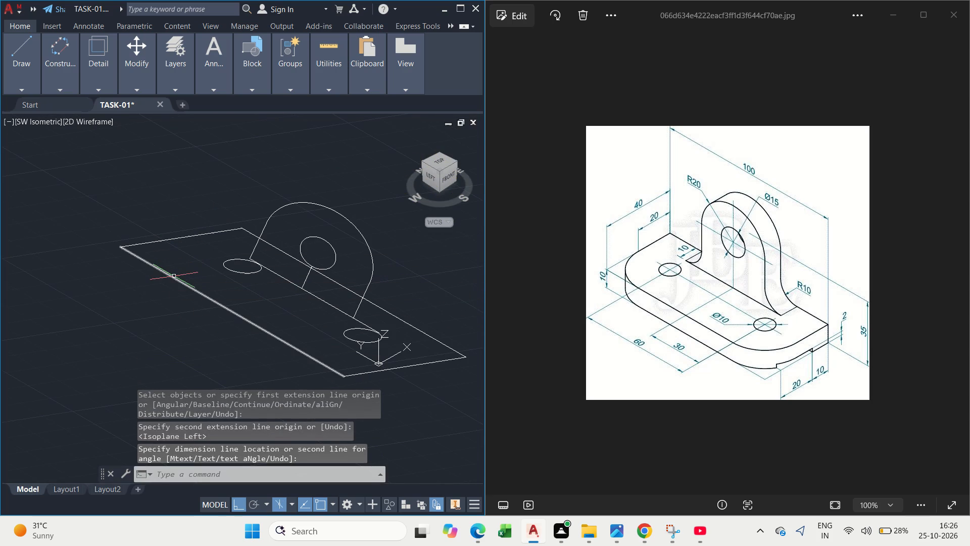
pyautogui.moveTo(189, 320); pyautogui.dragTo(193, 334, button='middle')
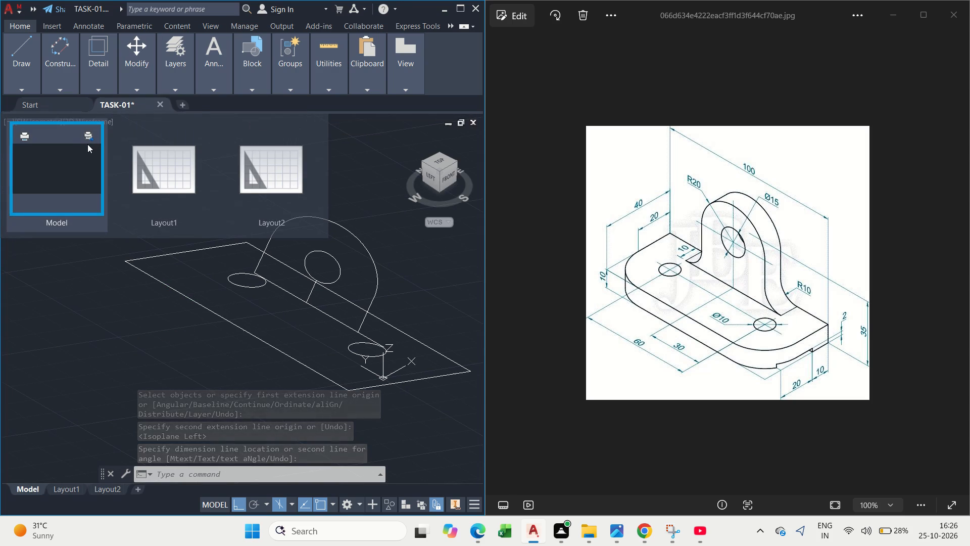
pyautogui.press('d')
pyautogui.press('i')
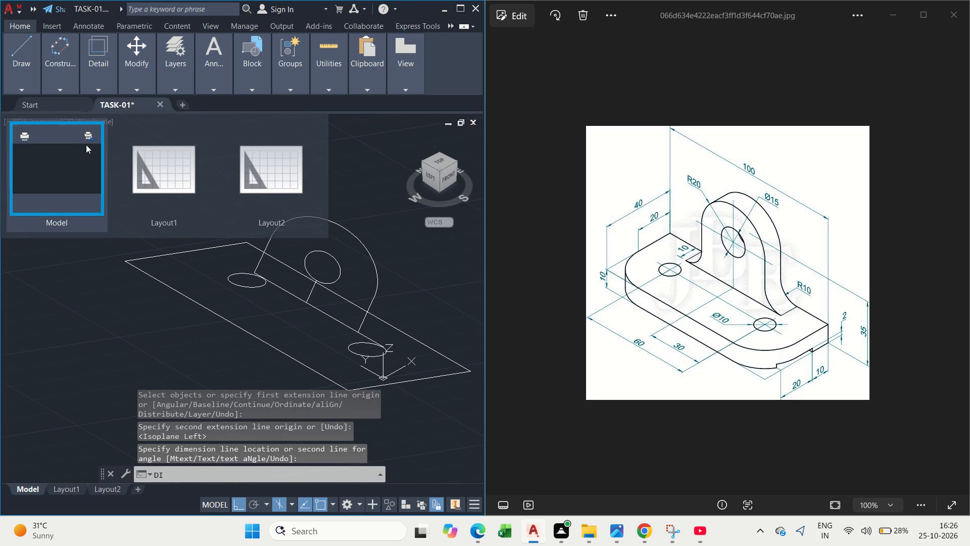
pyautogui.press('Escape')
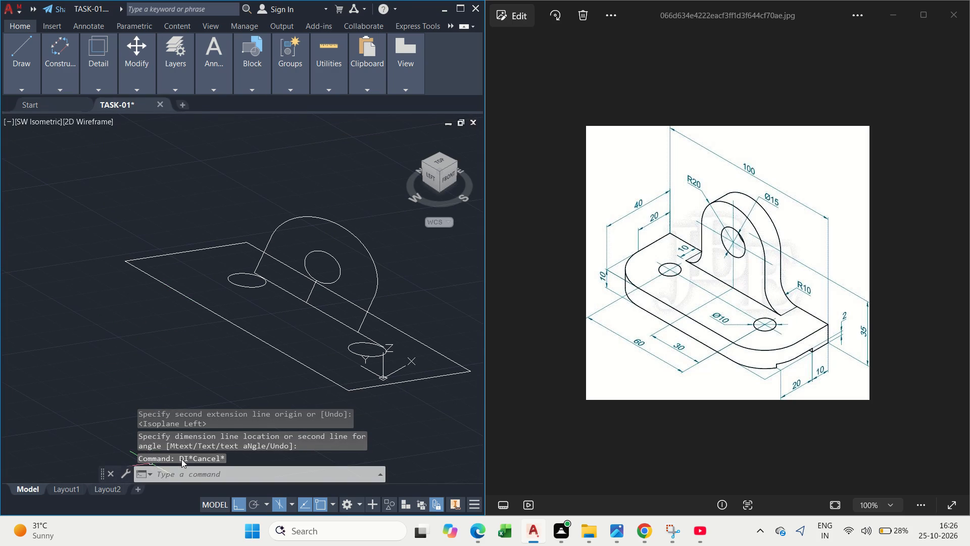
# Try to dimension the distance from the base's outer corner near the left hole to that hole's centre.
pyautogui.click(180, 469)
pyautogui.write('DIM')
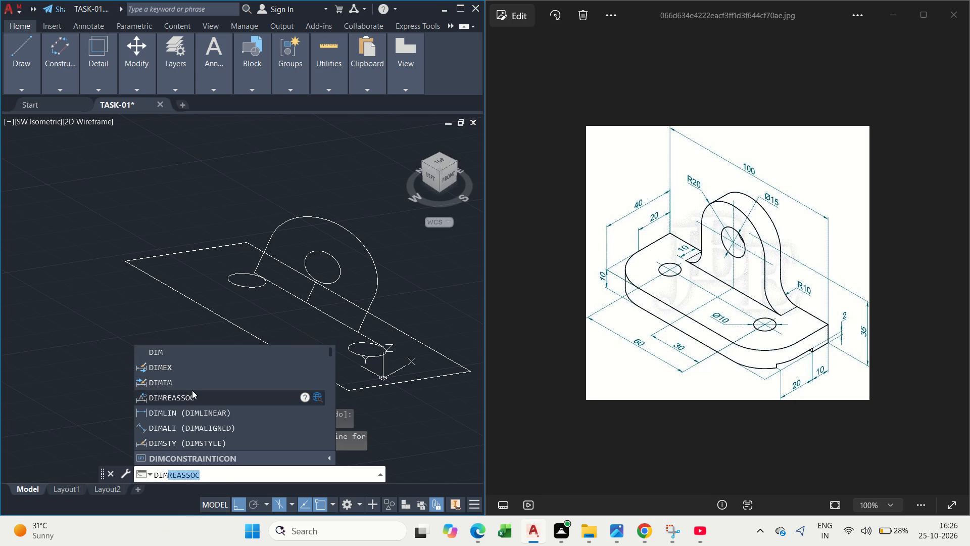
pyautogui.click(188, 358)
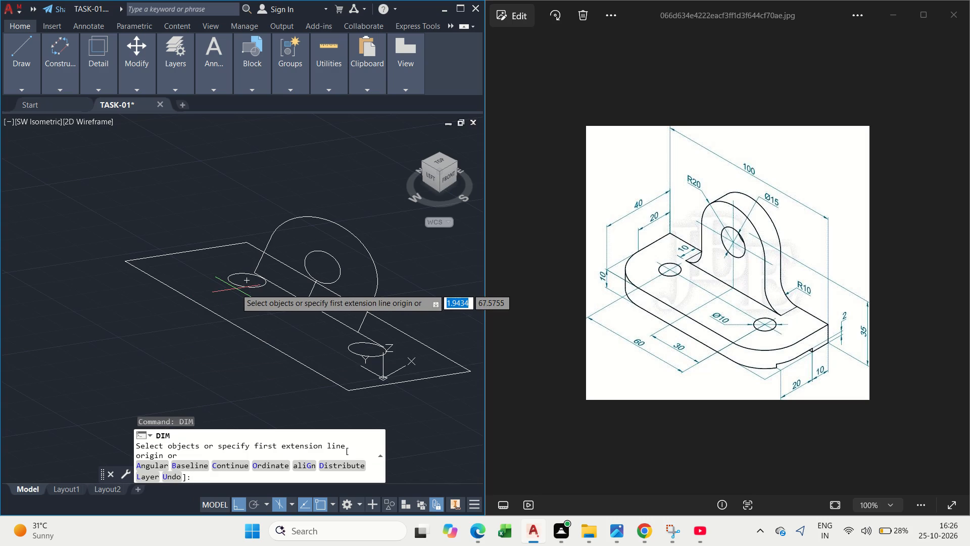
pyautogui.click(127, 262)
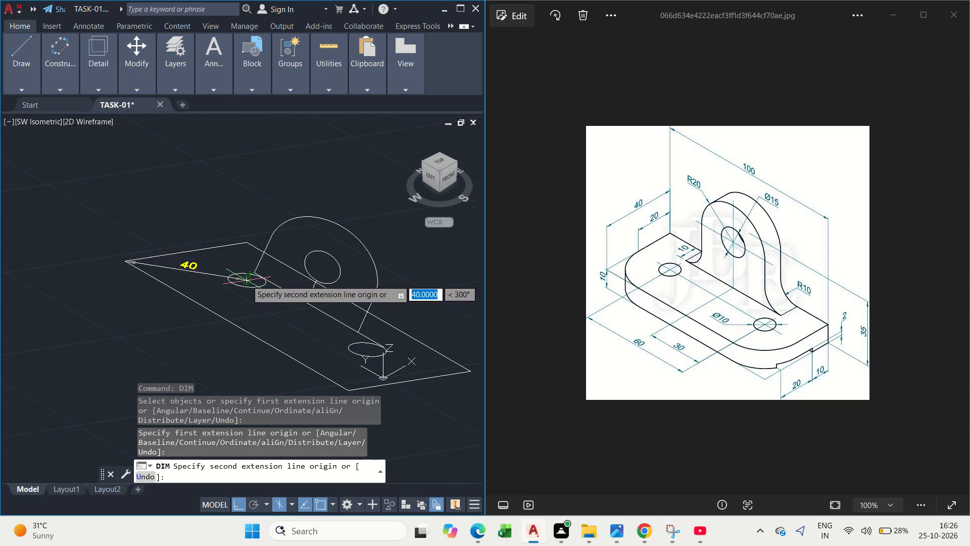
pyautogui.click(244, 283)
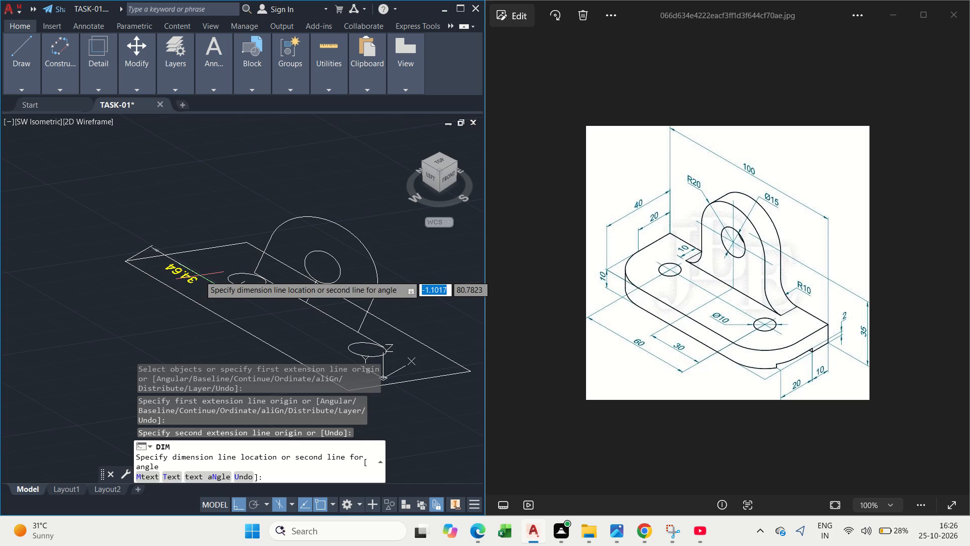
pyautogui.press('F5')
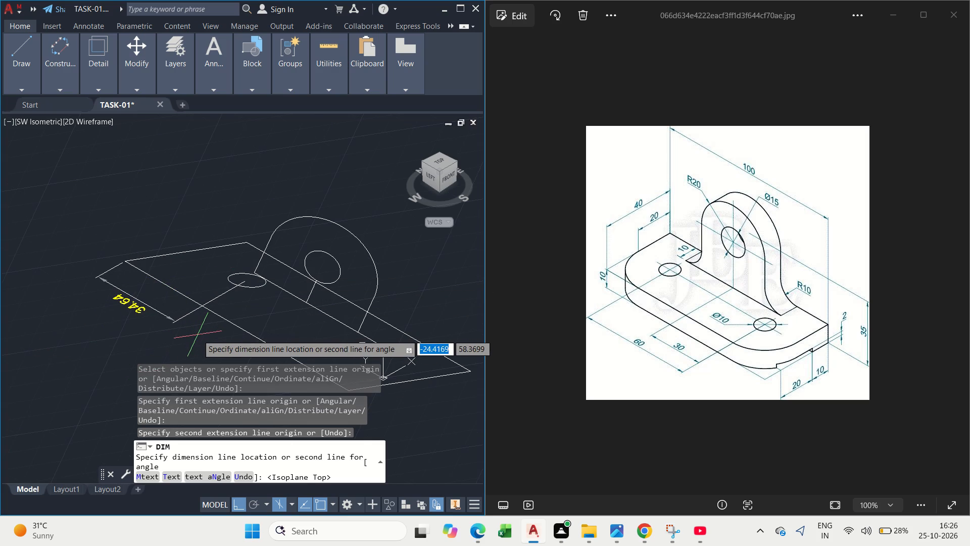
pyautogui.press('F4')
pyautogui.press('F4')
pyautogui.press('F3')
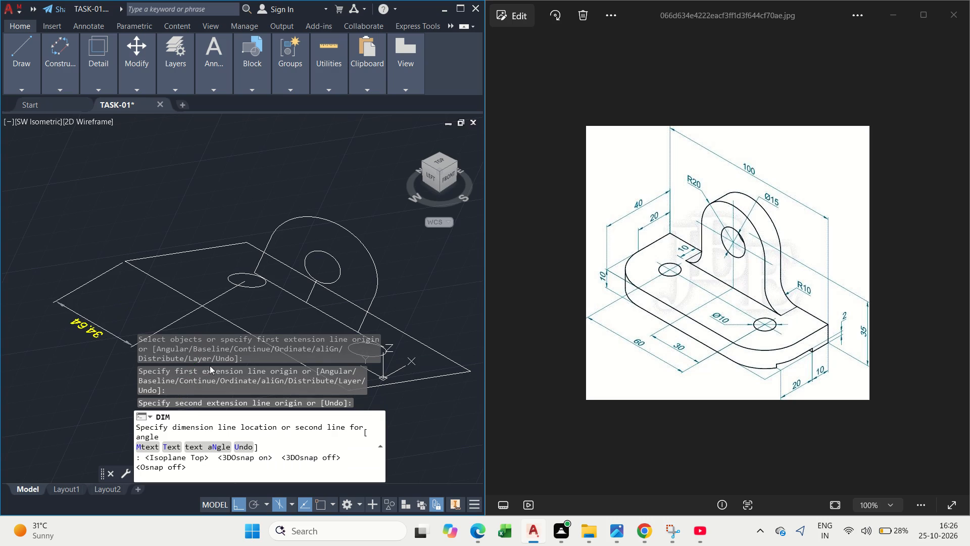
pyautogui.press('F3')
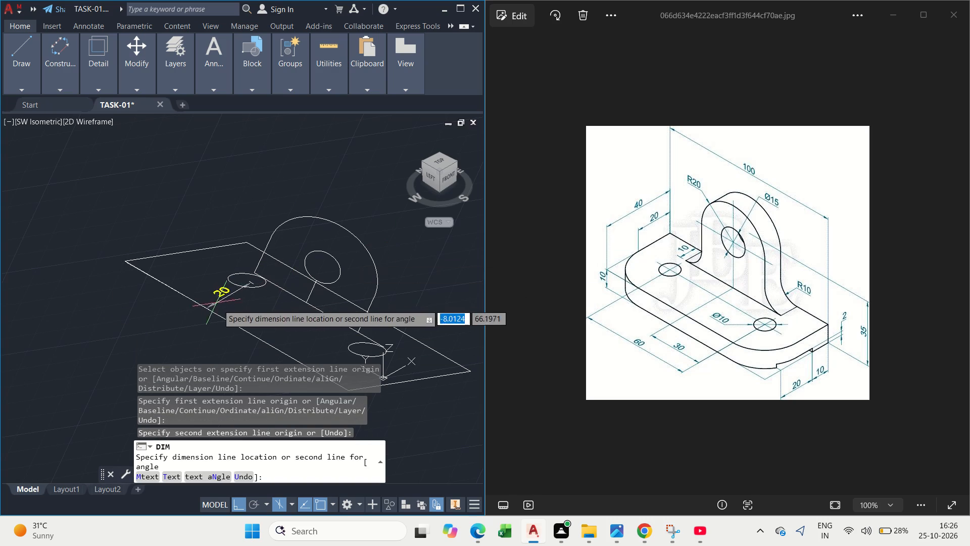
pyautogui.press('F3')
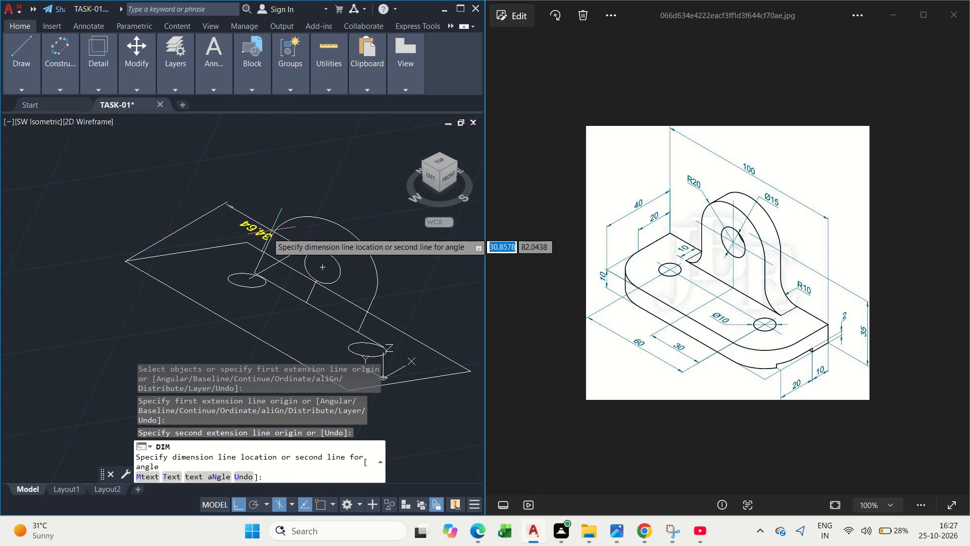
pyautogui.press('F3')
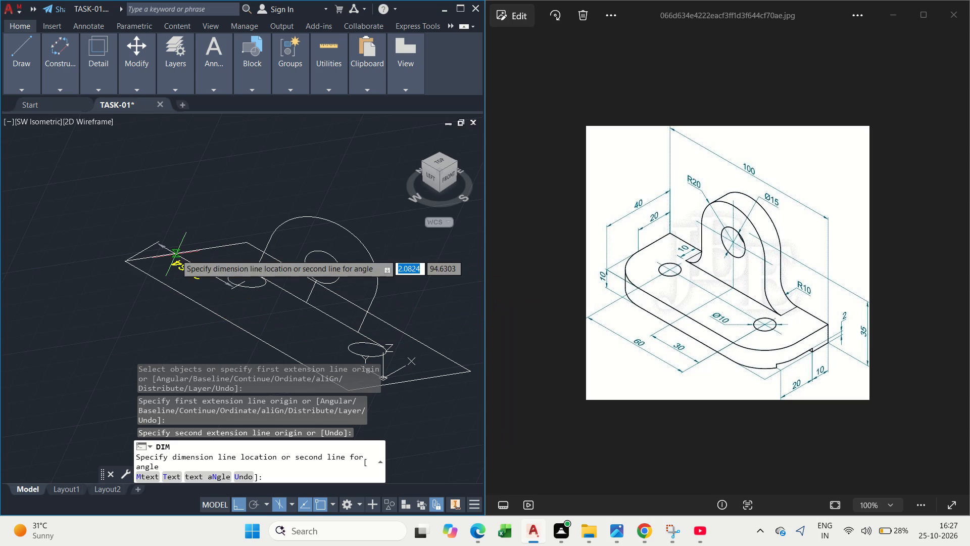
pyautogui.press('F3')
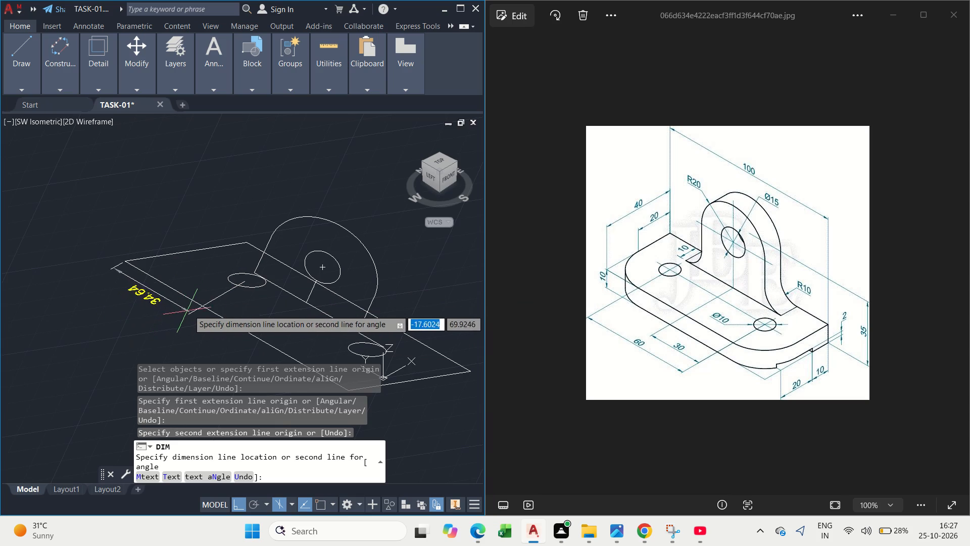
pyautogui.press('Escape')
# Offset the base's short edge beside the left hole by 20 inward, towards the hole.
pyautogui.scroll(2, 194, 253)
pyautogui.click(188, 260)
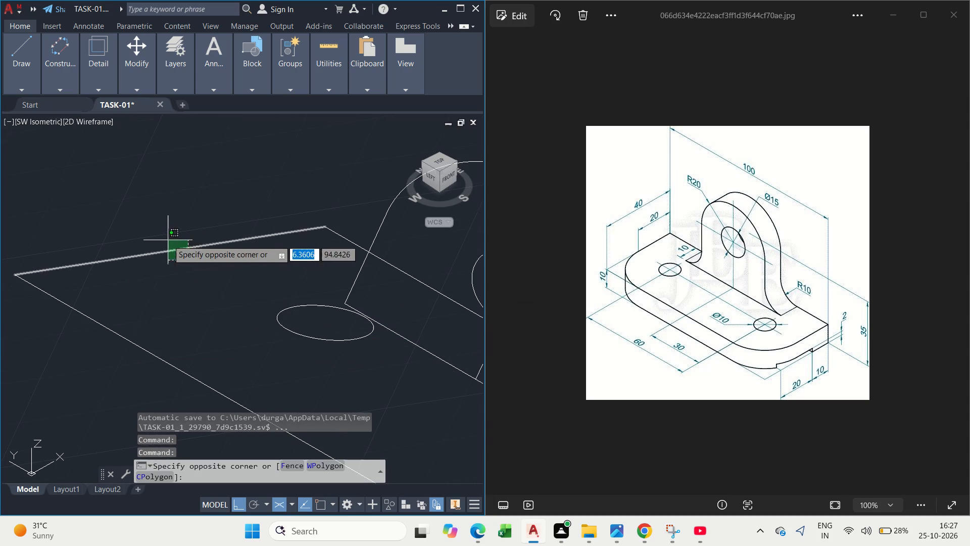
pyautogui.press('Escape')
pyautogui.scroll(-3, 190, 259)
pyautogui.press('F3')
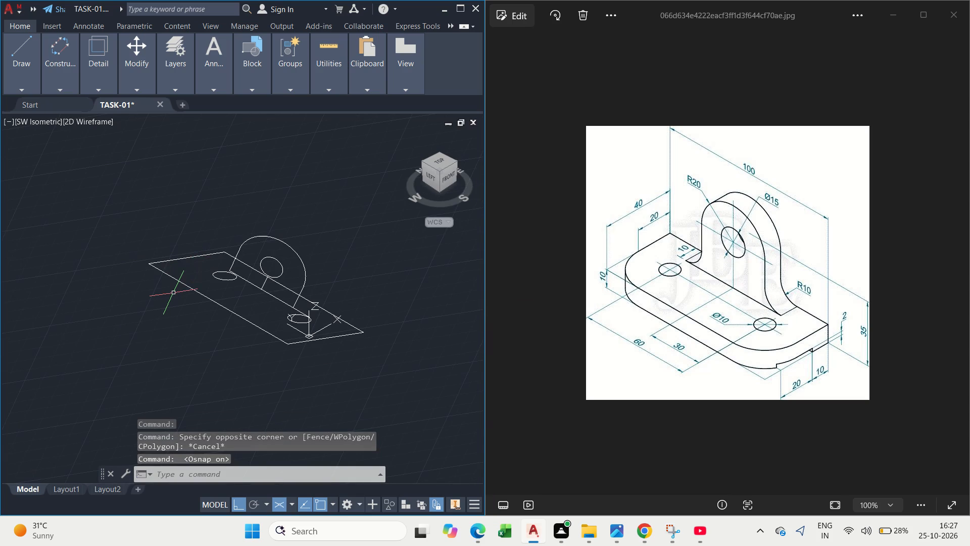
pyautogui.press('F5')
pyautogui.scroll(2, 191, 261)
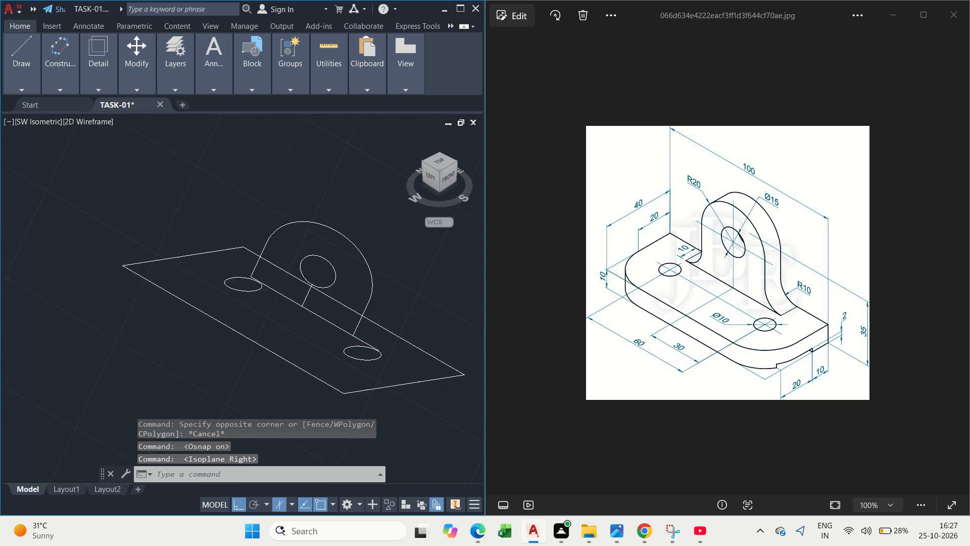
pyautogui.click(187, 264)
pyautogui.moveTo(162, 232); pyautogui.dragTo(173, 250)
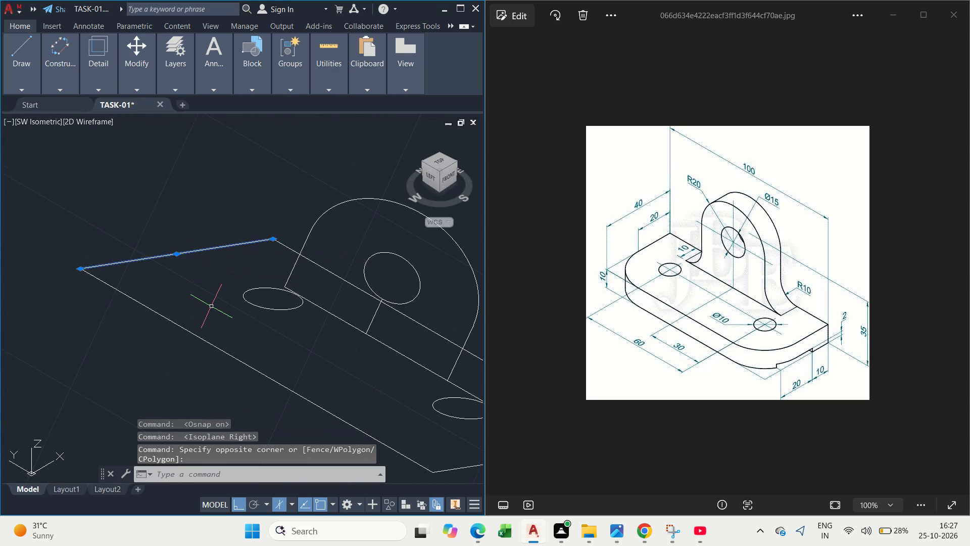
pyautogui.press('o')
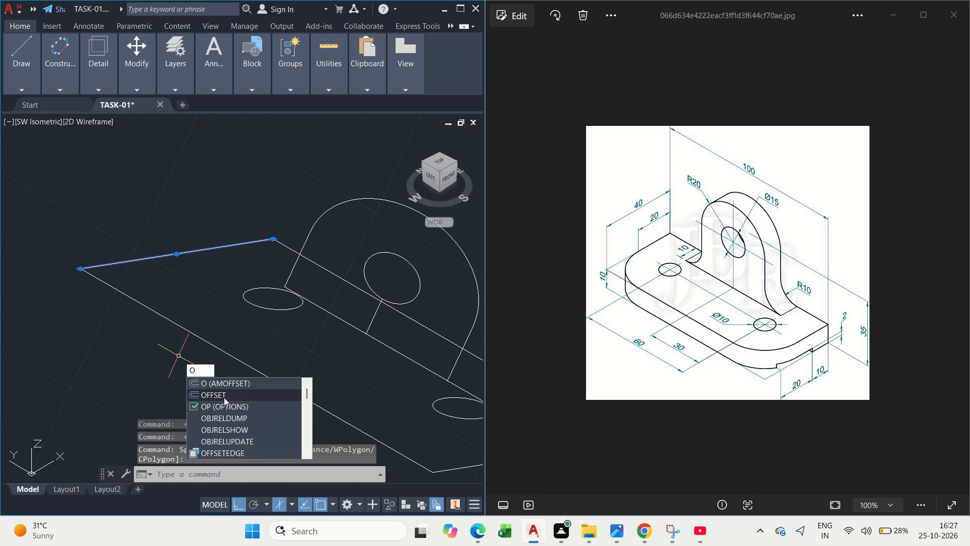
pyautogui.click(224, 398)
pyautogui.write('20')
pyautogui.press('Return')
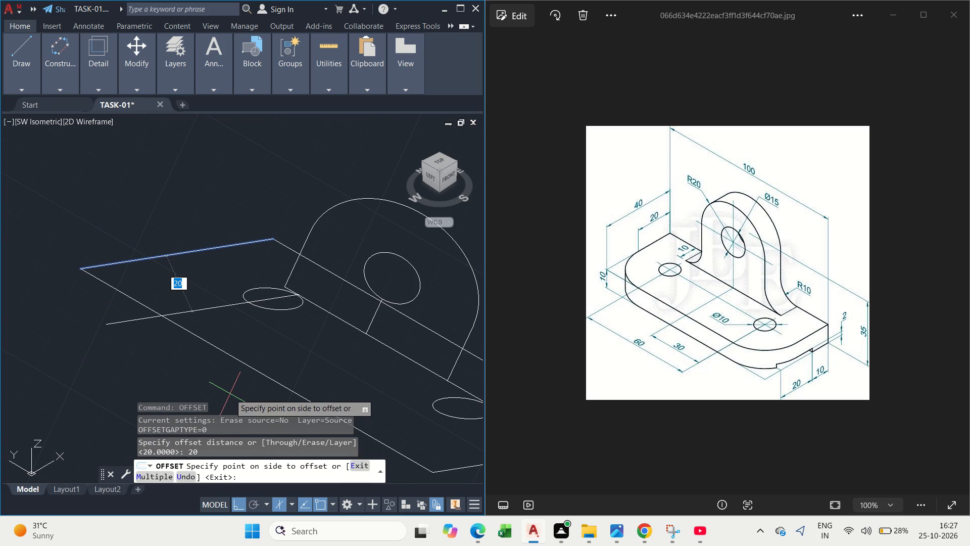
pyautogui.click(220, 383)
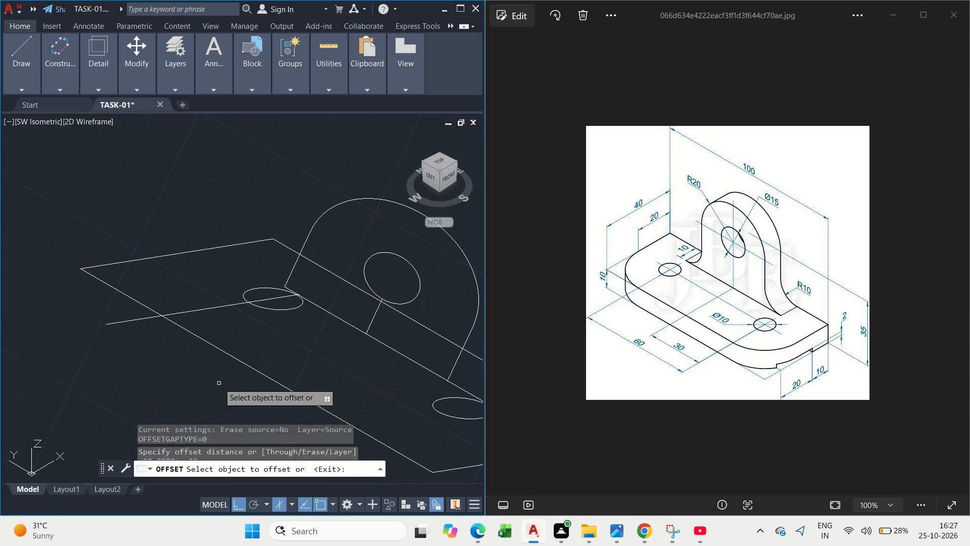
pyautogui.press('Escape')
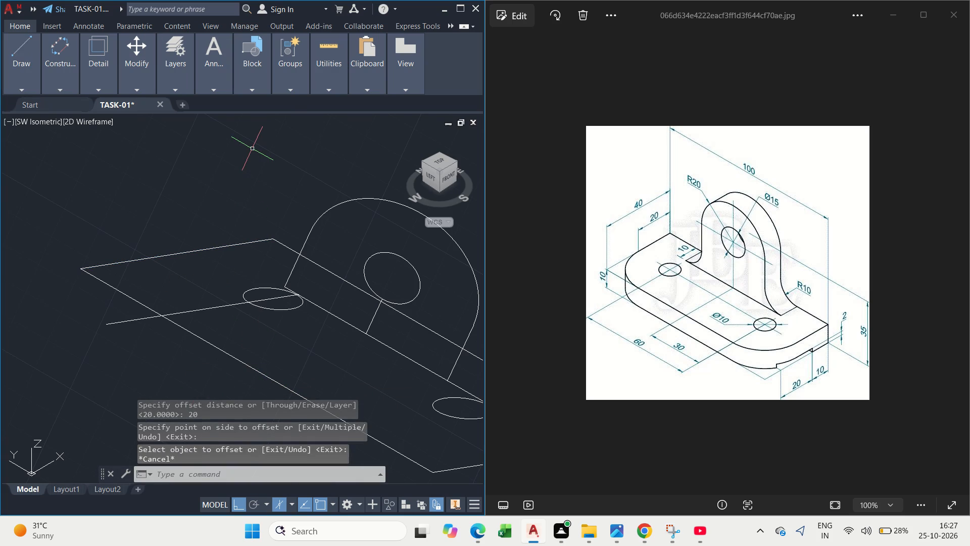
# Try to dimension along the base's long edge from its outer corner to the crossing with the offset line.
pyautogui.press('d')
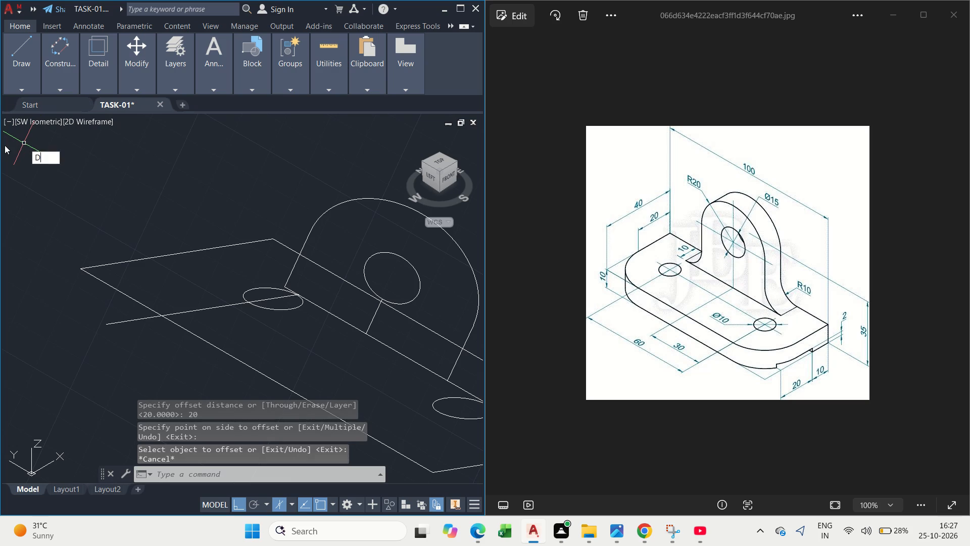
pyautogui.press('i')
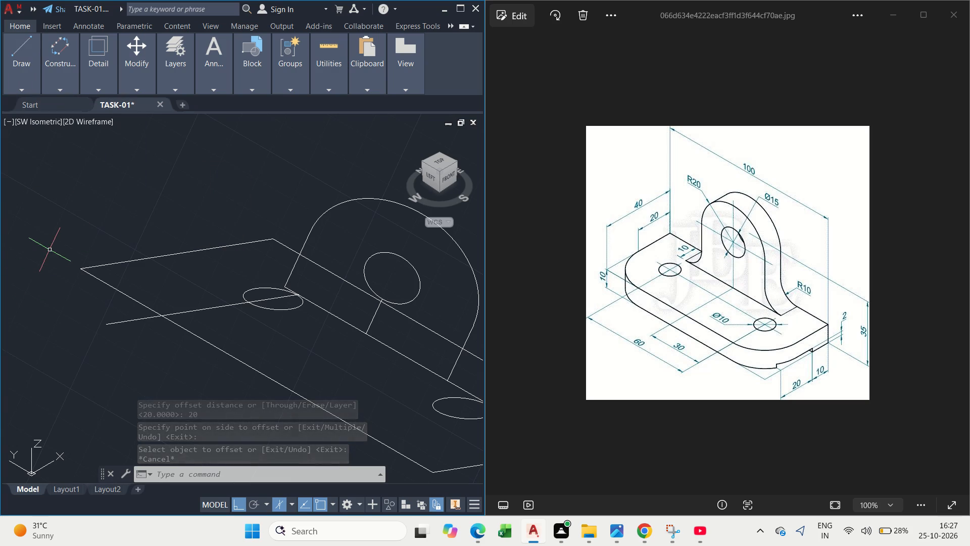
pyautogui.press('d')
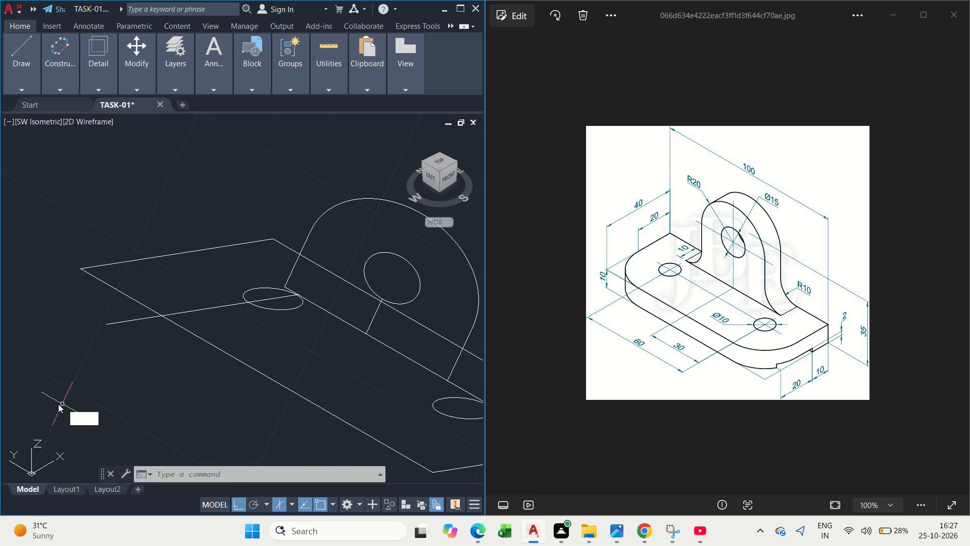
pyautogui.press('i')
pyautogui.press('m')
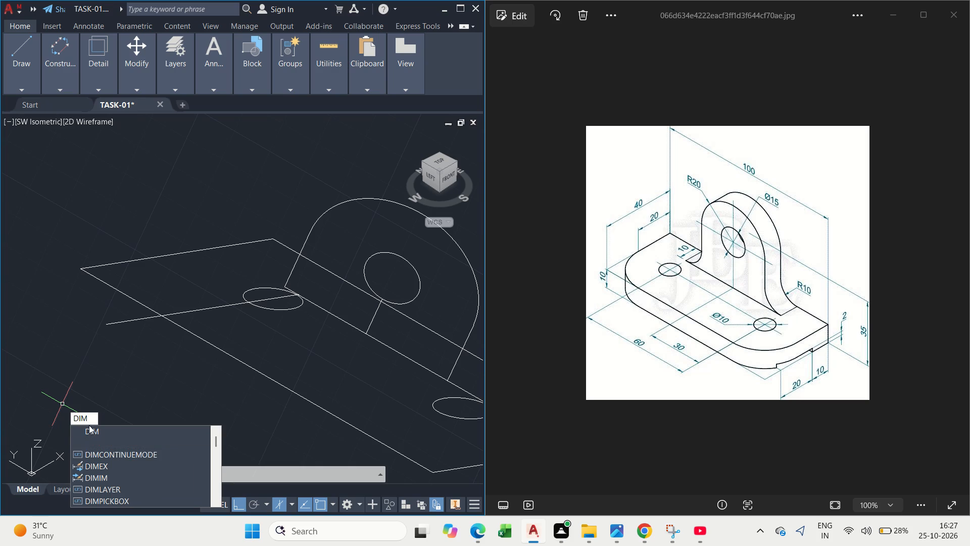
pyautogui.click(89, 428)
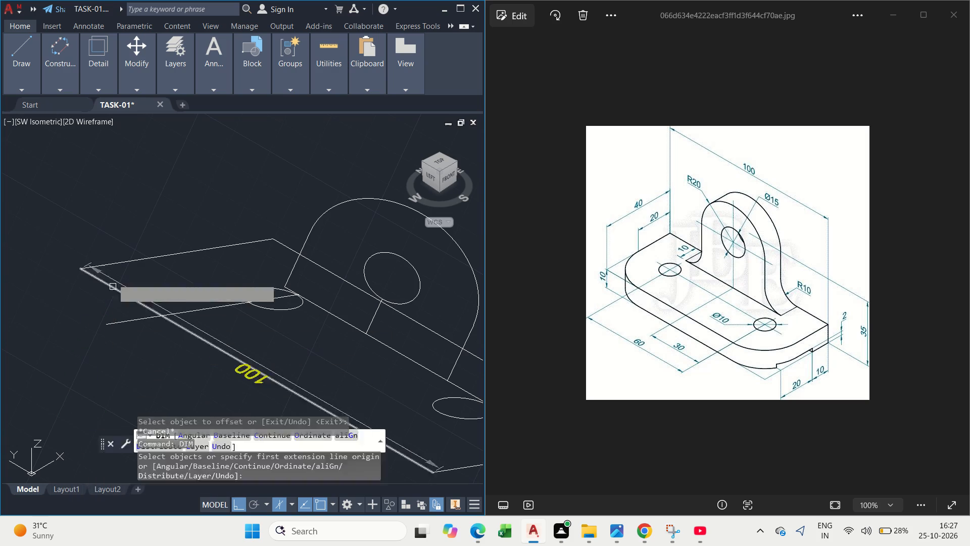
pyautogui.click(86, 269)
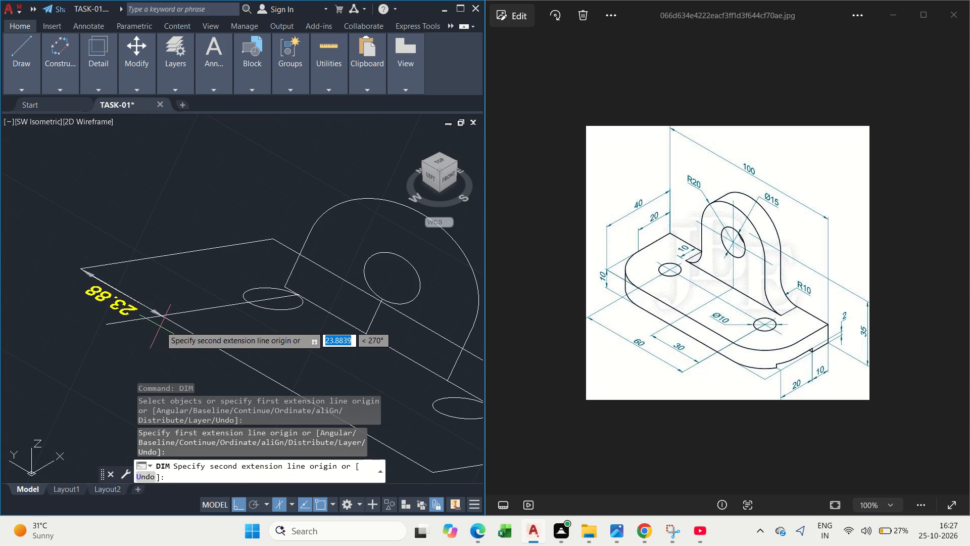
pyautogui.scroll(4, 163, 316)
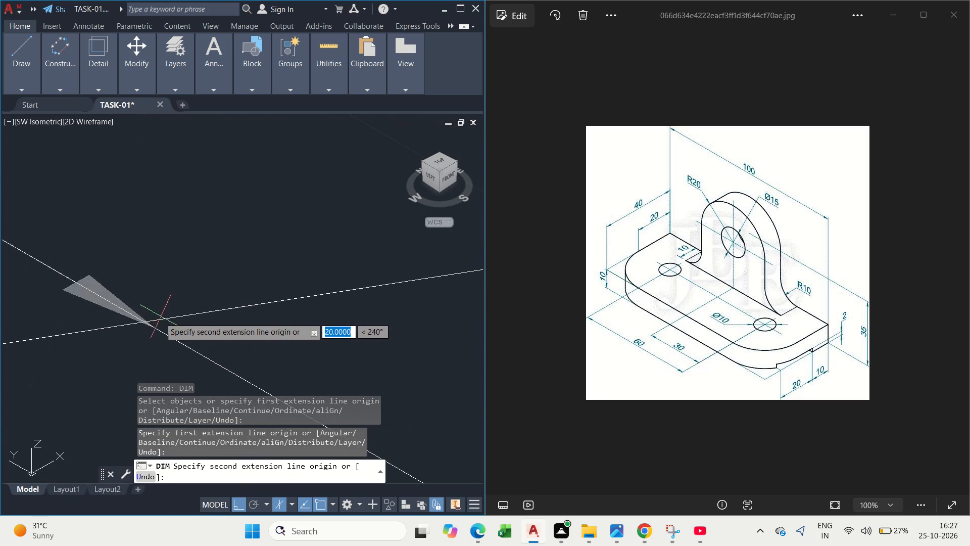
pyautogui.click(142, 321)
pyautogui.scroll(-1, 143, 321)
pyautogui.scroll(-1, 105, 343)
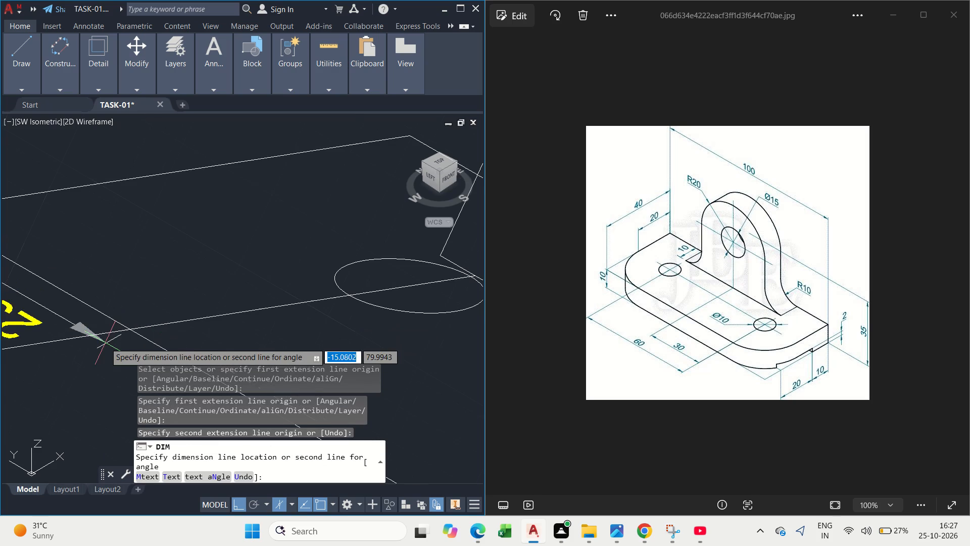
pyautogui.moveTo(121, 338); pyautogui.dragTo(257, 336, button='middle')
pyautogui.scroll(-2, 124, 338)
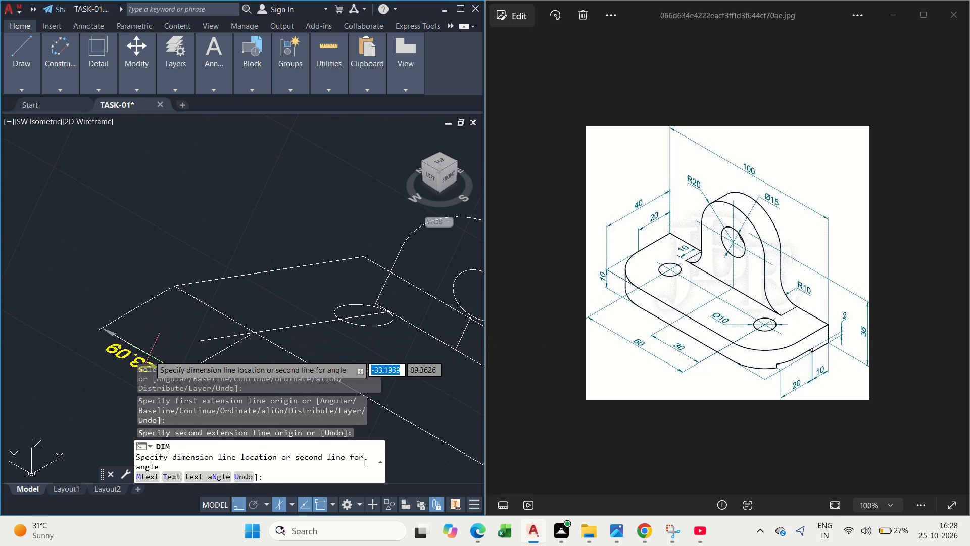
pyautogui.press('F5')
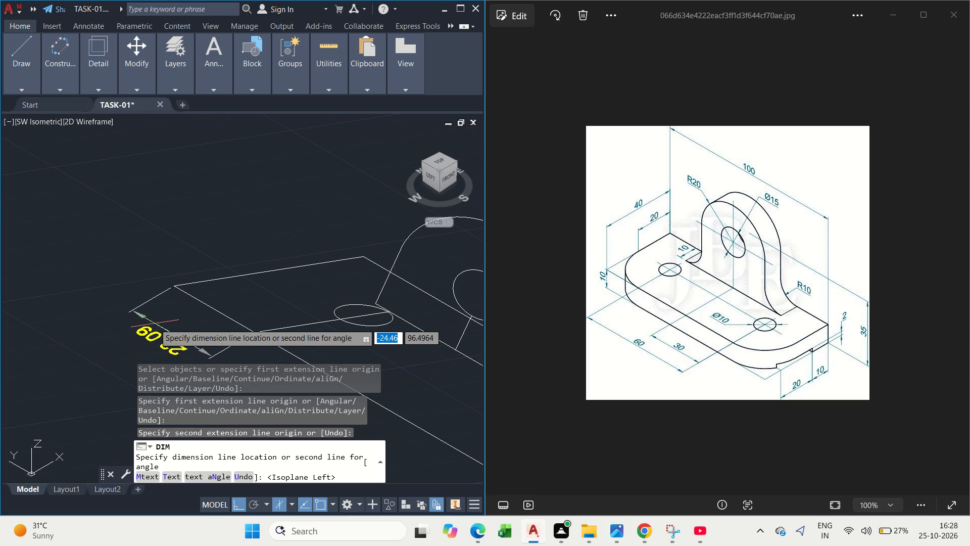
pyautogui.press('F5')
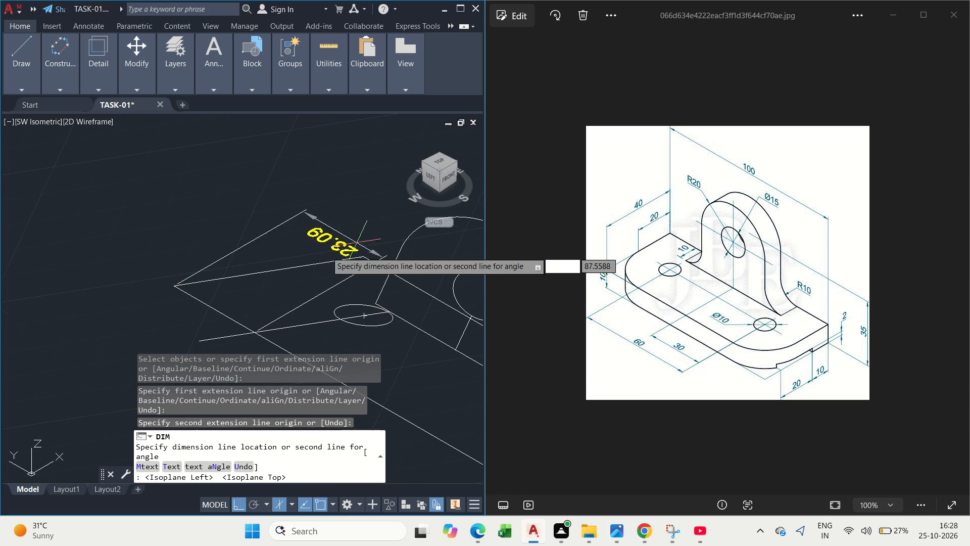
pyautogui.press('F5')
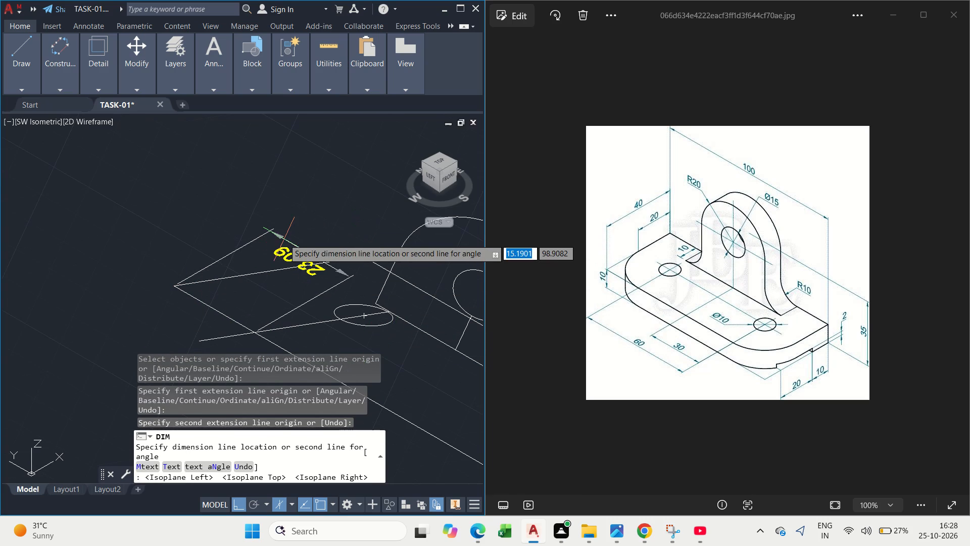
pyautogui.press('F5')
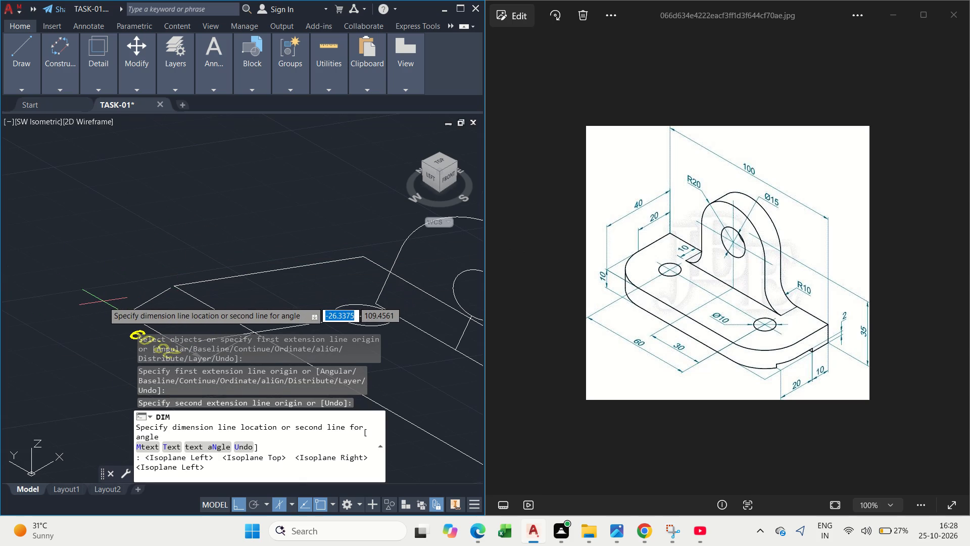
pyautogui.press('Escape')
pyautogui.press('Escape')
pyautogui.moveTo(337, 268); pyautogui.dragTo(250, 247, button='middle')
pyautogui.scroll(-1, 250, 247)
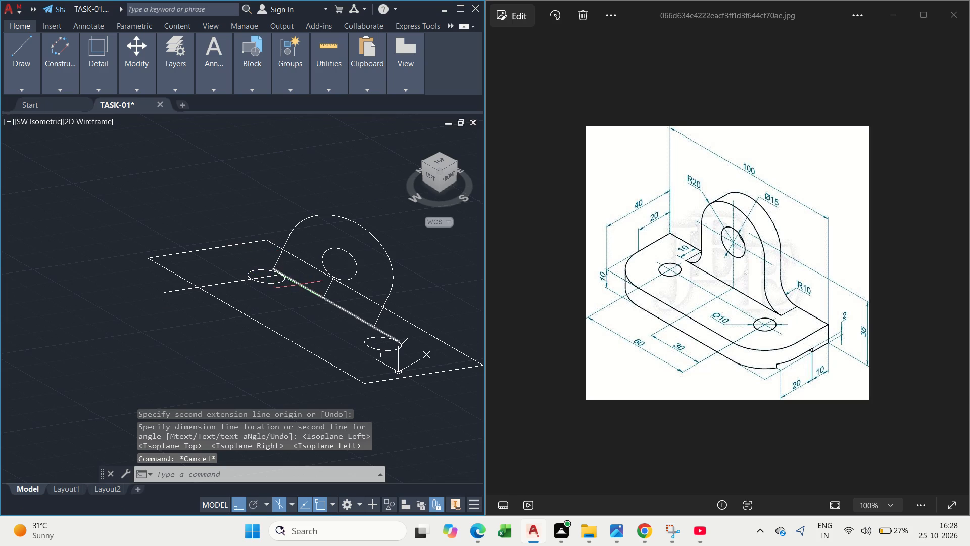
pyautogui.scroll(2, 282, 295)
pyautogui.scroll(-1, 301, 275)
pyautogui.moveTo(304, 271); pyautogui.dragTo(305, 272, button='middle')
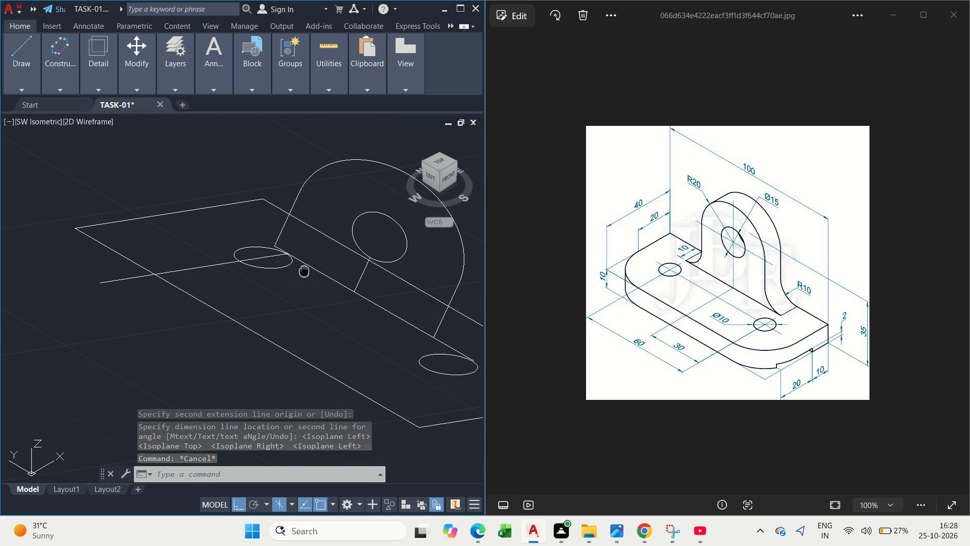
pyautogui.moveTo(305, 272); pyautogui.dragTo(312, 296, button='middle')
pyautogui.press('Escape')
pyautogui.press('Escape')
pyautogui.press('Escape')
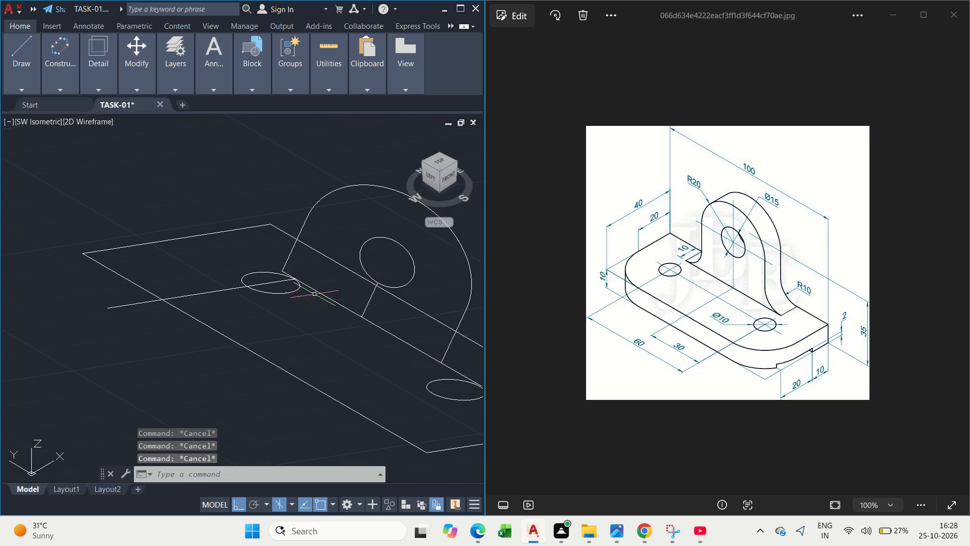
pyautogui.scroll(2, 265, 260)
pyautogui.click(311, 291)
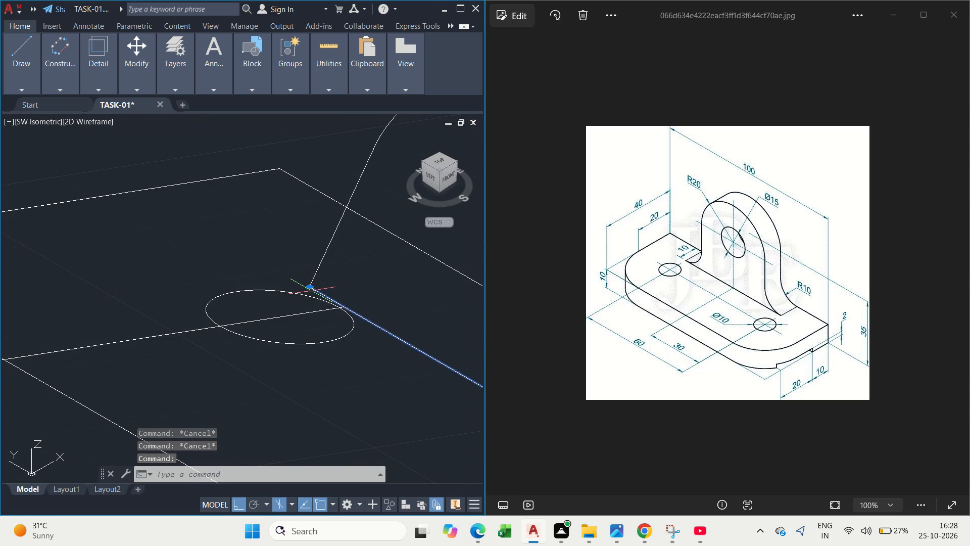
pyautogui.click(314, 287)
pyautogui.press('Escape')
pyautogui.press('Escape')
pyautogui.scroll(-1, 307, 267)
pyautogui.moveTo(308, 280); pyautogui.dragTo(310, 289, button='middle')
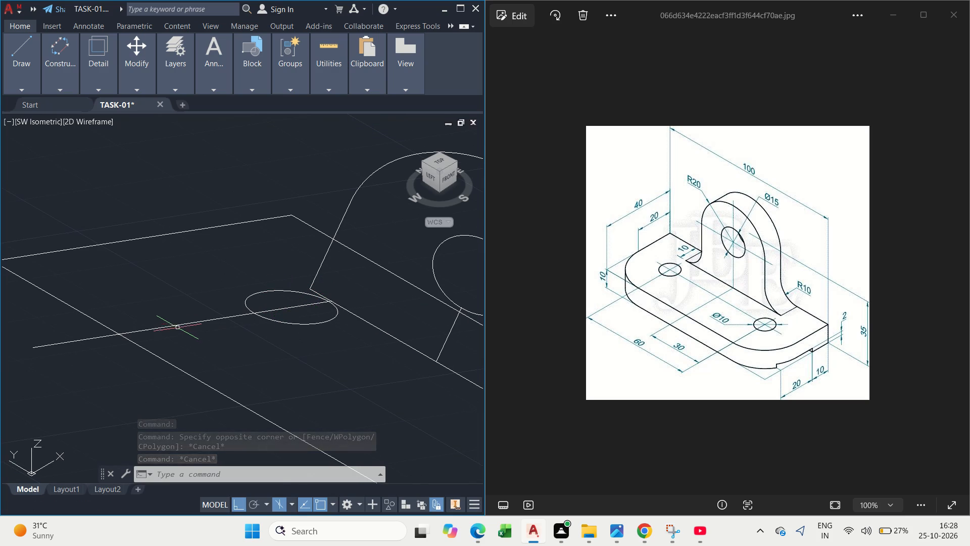
# Erase the offset line that crosses the base at the left hole.
pyautogui.scroll(-2, 400, 276)
pyautogui.moveTo(358, 262); pyautogui.dragTo(329, 194, button='middle')
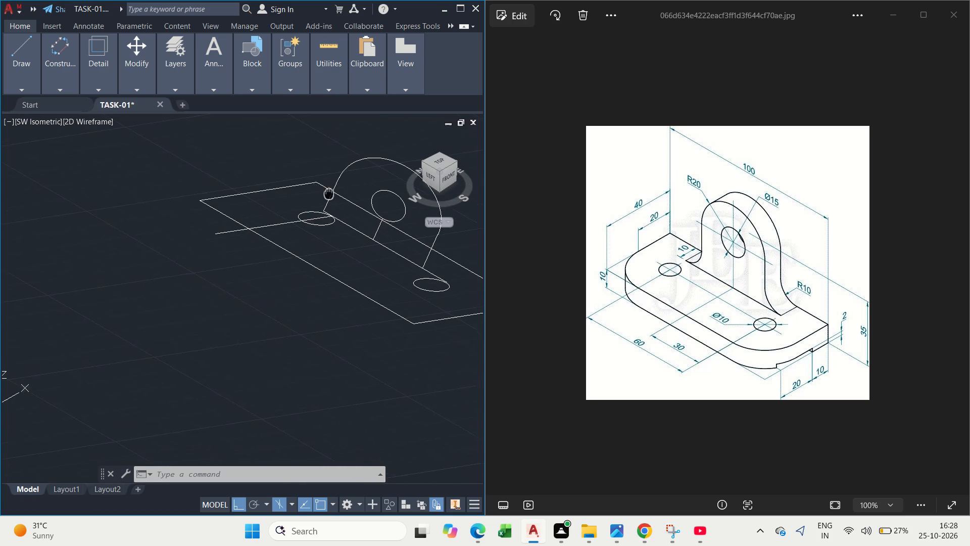
pyautogui.scroll(1, 289, 231)
pyautogui.moveTo(279, 210); pyautogui.dragTo(277, 215)
pyautogui.click(273, 234)
pyautogui.press('Delete')
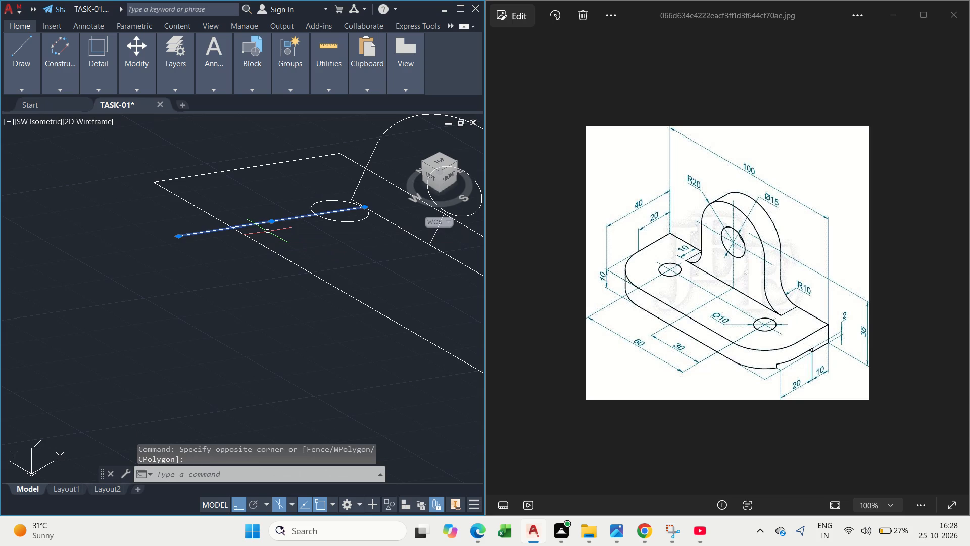
# Offset the base's short edge beside the left hole by 50 inward, towards the middle of the base.
pyautogui.scroll(2, 226, 198)
pyautogui.moveTo(230, 200); pyautogui.dragTo(220, 177)
pyautogui.moveTo(168, 113); pyautogui.dragTo(175, 124)
pyautogui.scroll(-3, 179, 141)
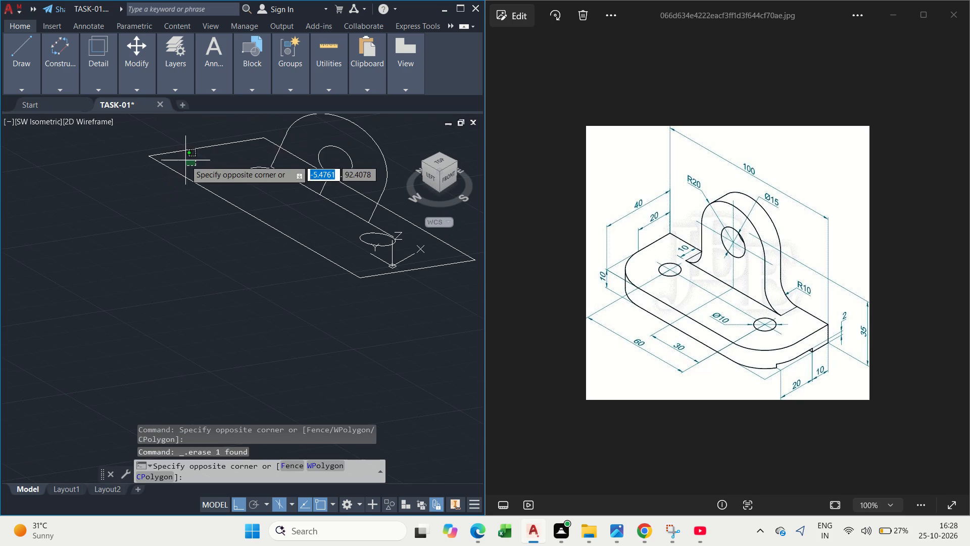
pyautogui.moveTo(178, 145); pyautogui.dragTo(179, 150)
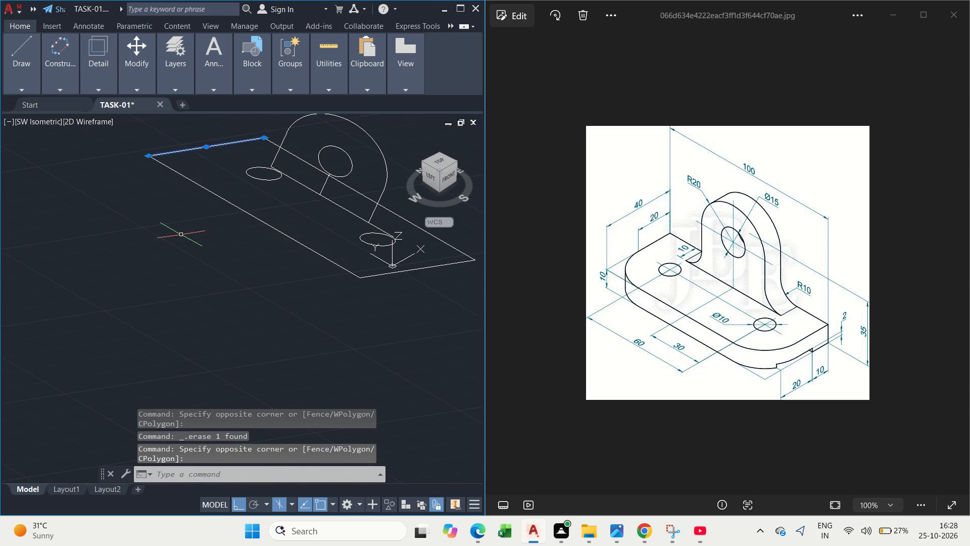
pyautogui.press('o')
pyautogui.write('FF')
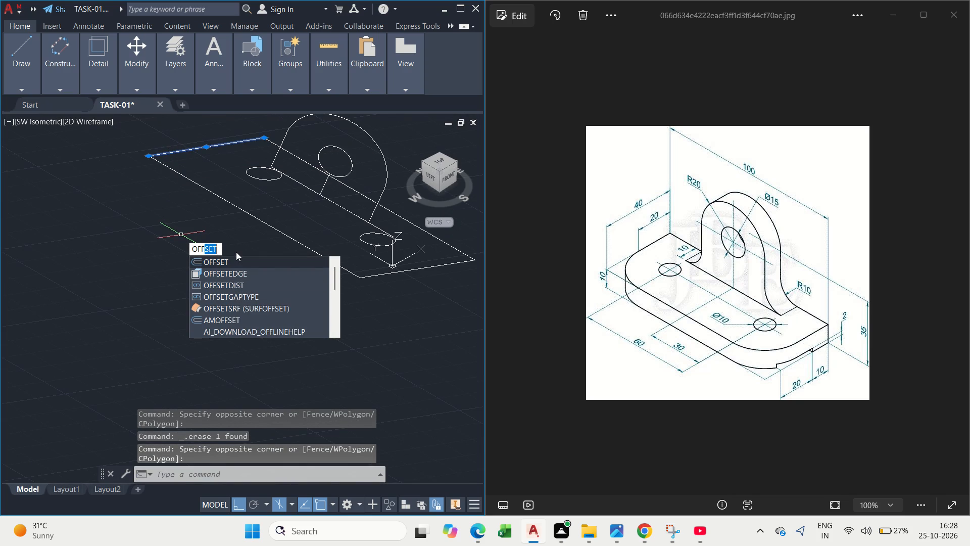
pyautogui.click(238, 260)
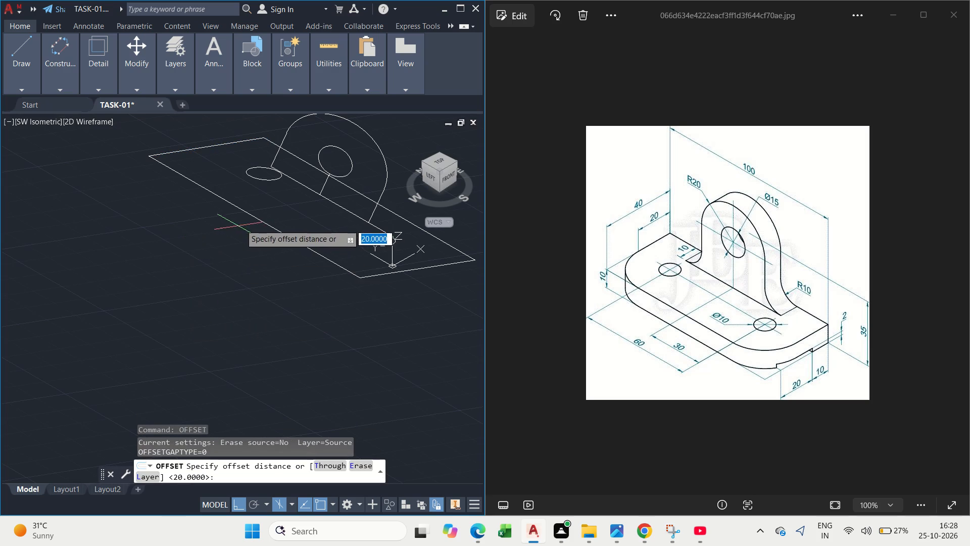
pyautogui.scroll(2, 314, 197)
pyautogui.scroll(-2, 258, 258)
pyautogui.moveTo(259, 272); pyautogui.dragTo(272, 322, button='middle')
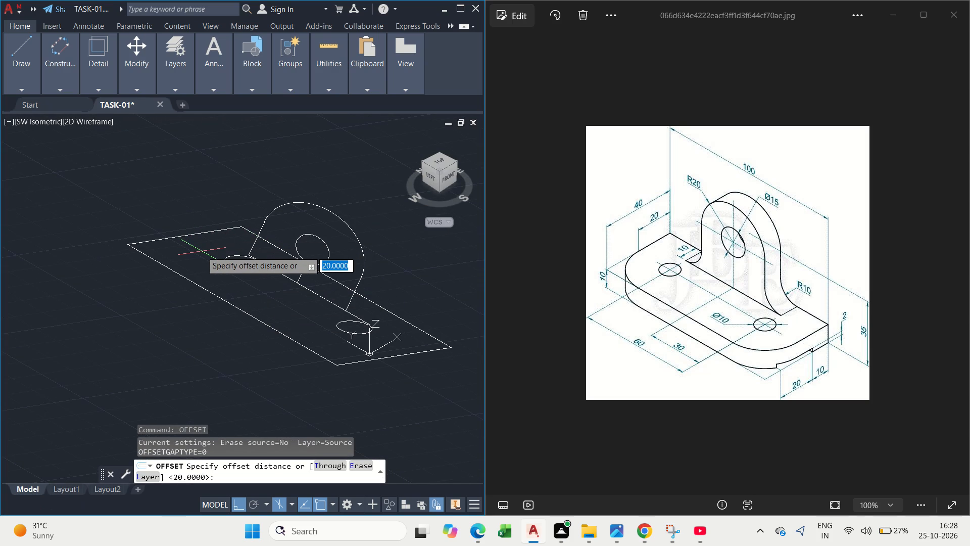
pyautogui.write('50')
pyautogui.press('Return')
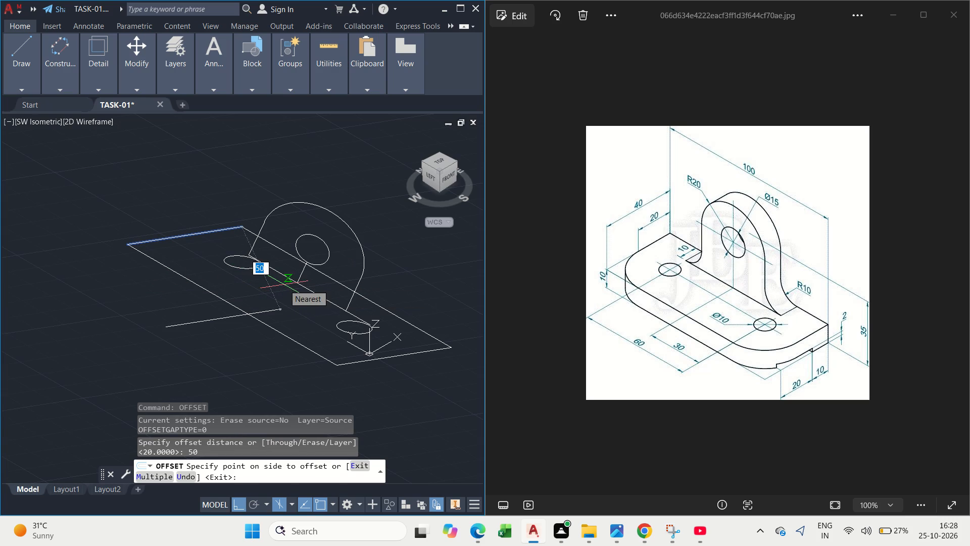
pyautogui.press('F5')
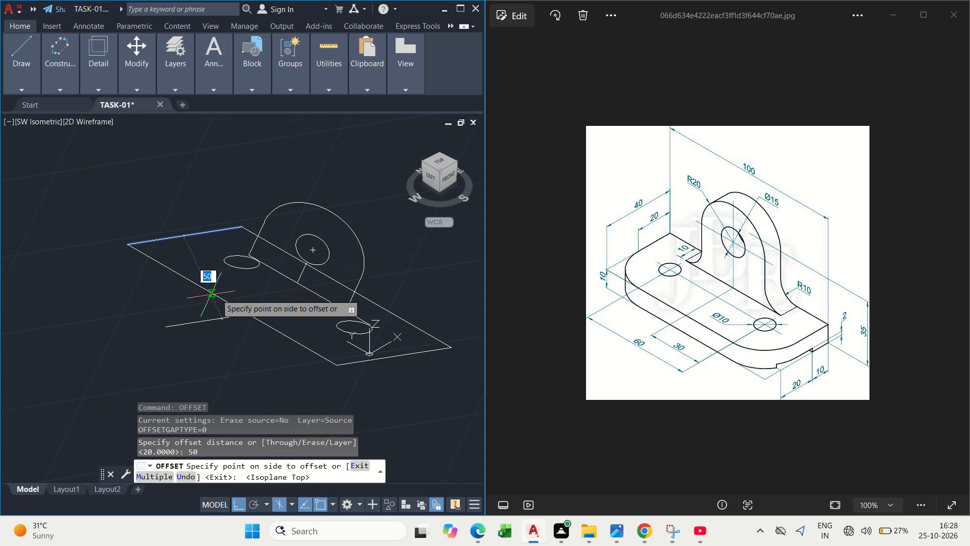
pyautogui.press('F5')
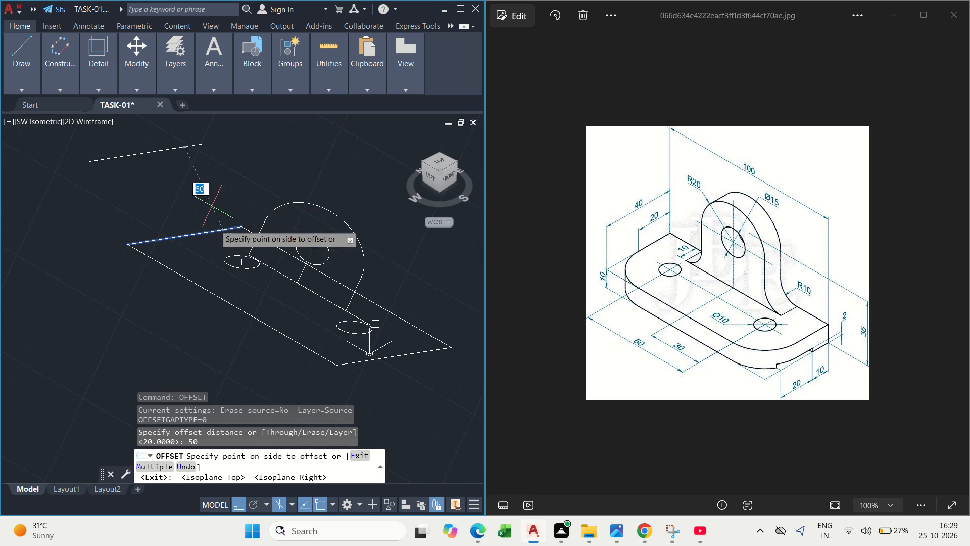
pyautogui.press('F5')
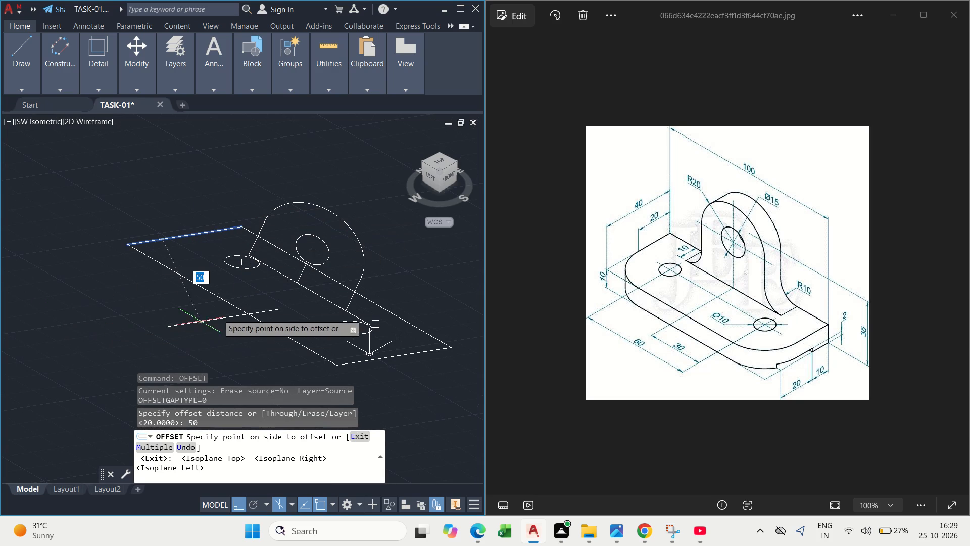
pyautogui.click(262, 305)
pyautogui.press('Escape')
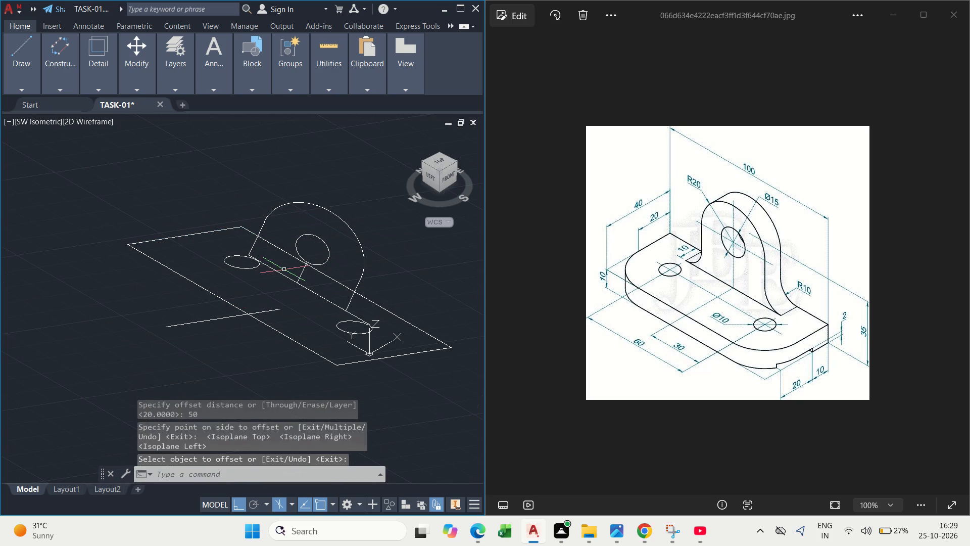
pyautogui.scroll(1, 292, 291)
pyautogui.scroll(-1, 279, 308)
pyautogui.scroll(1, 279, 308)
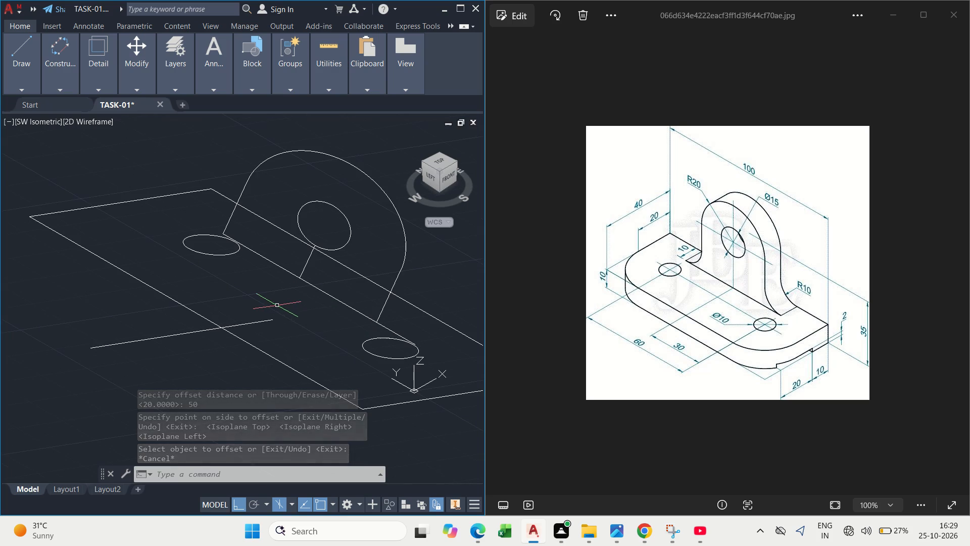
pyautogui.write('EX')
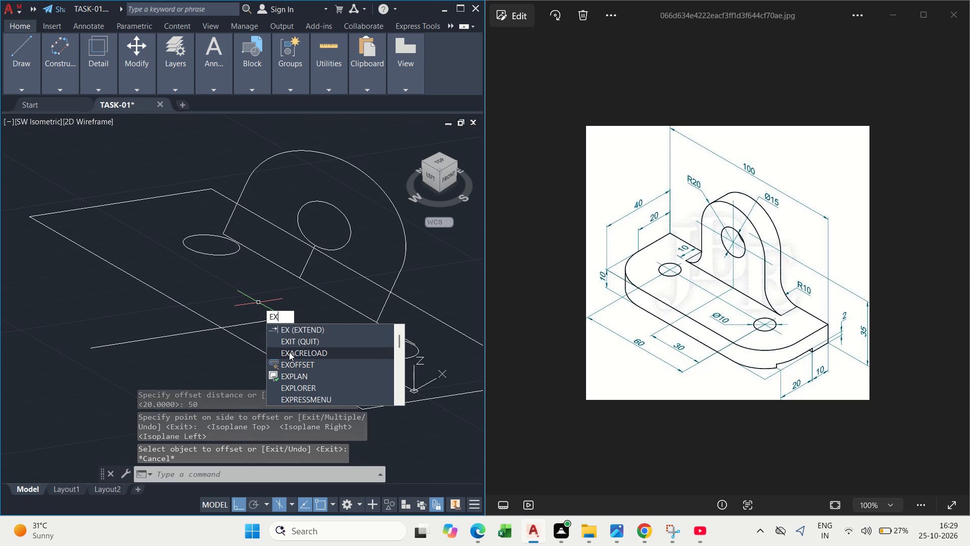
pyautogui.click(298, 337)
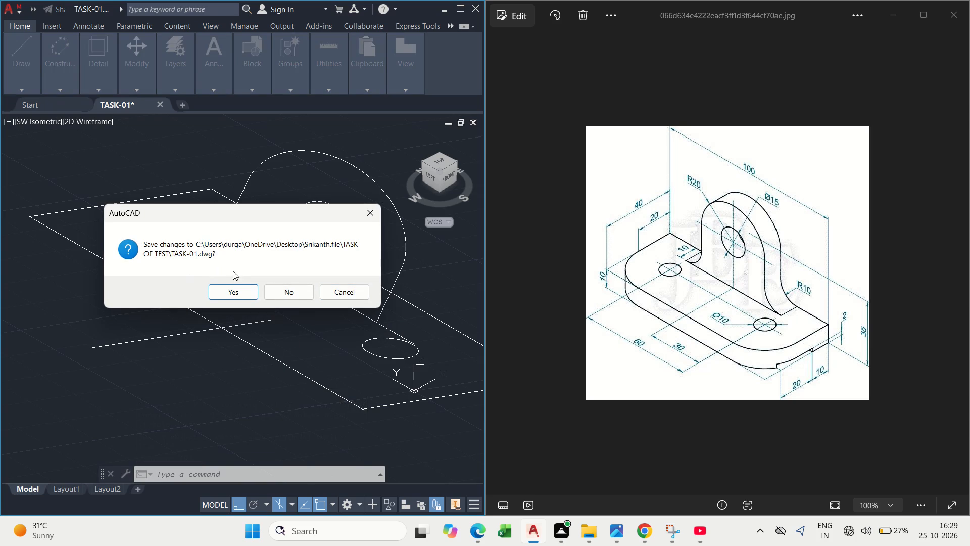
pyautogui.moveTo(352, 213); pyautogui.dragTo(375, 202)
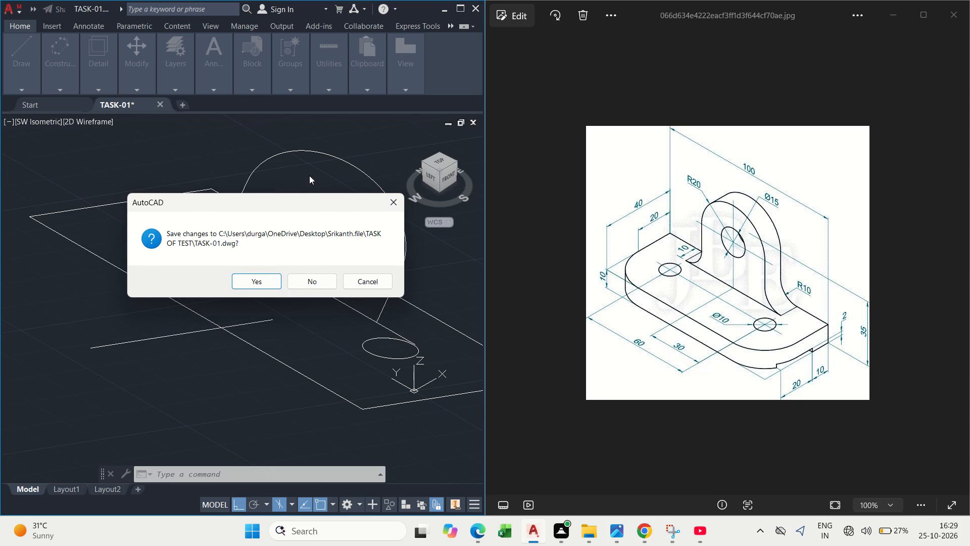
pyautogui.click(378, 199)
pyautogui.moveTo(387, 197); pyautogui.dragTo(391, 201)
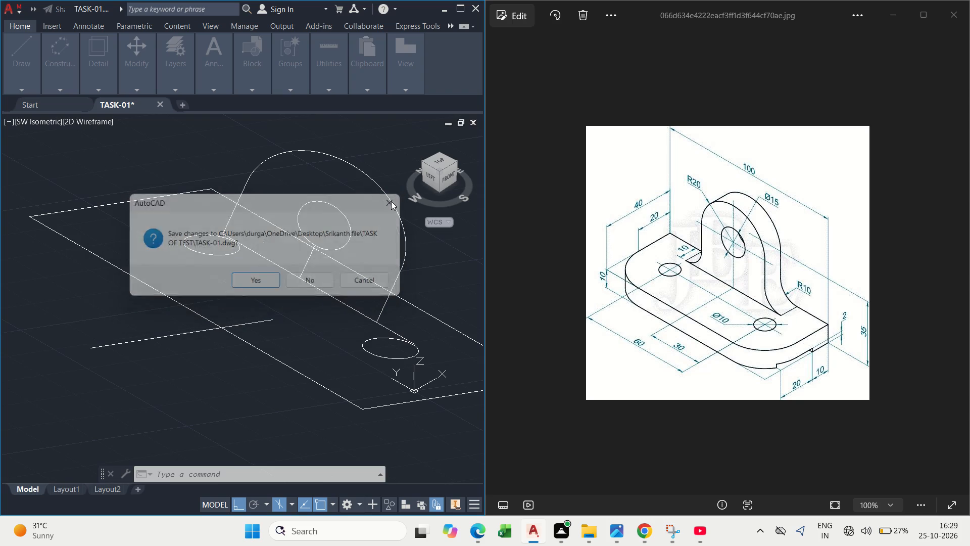
# Extend the mid-base offset line up to the lengthwise line at the foot of the upright.
pyautogui.scroll(-1, 216, 292)
pyautogui.scroll(1, 294, 293)
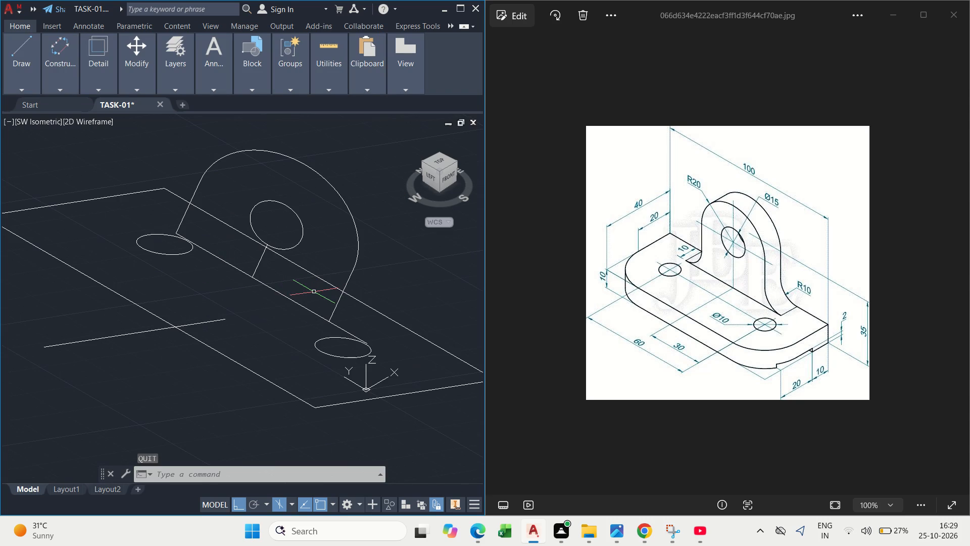
pyautogui.press('e')
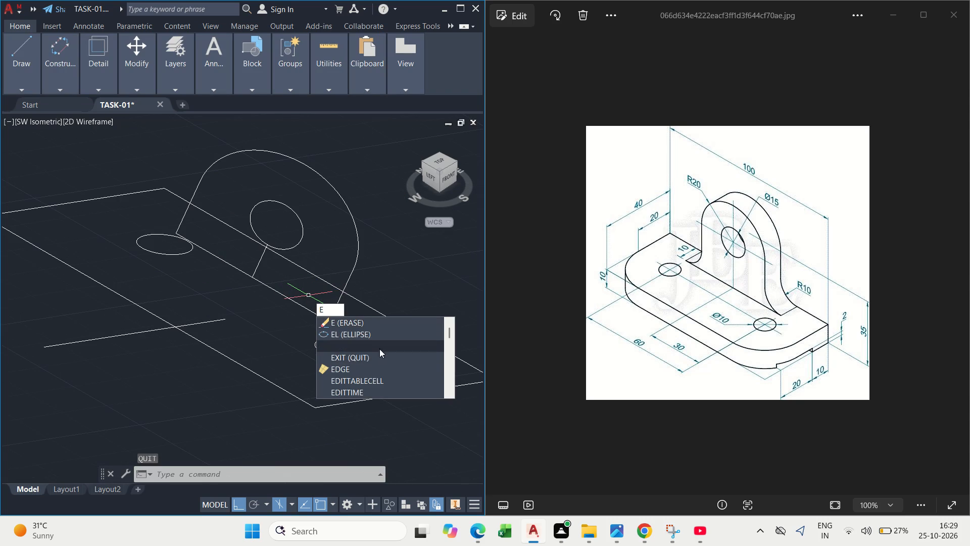
pyautogui.click(361, 349)
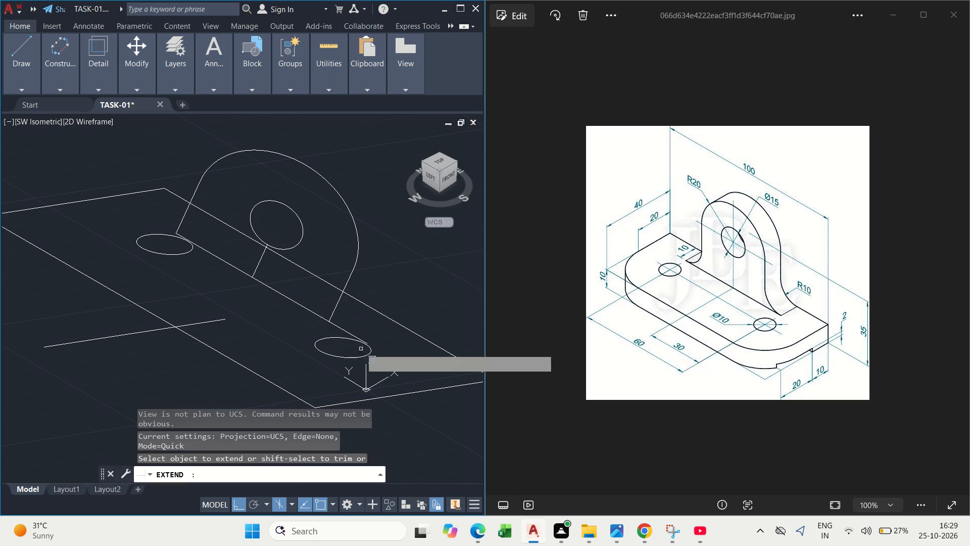
pyautogui.moveTo(217, 300); pyautogui.dragTo(246, 343)
pyautogui.moveTo(208, 291); pyautogui.dragTo(245, 350)
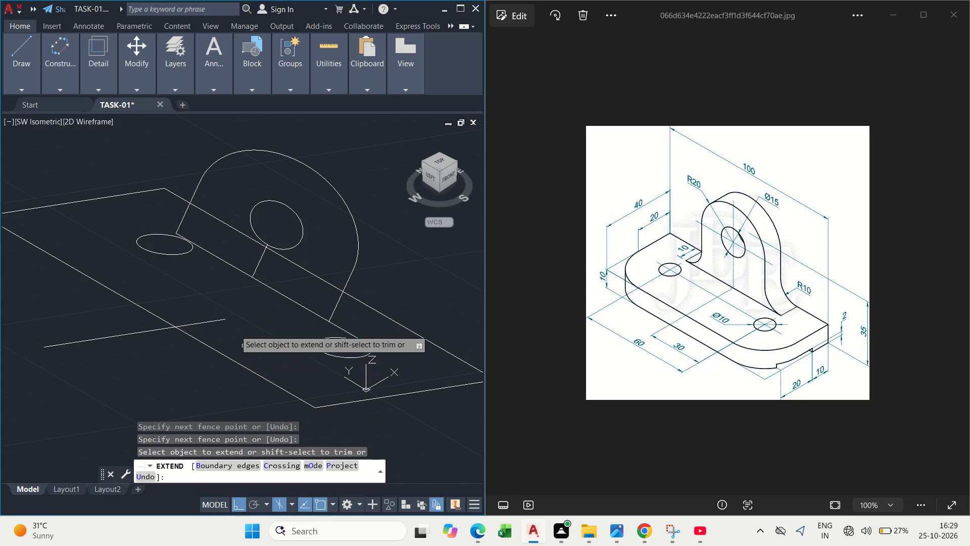
pyautogui.moveTo(213, 294); pyautogui.dragTo(242, 343)
pyautogui.moveTo(200, 288); pyautogui.dragTo(214, 326)
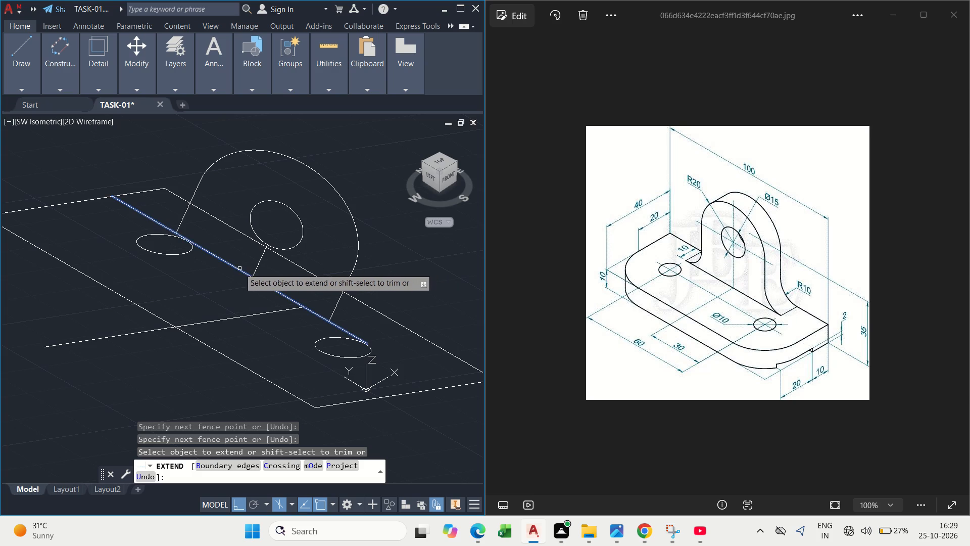
pyautogui.press('Escape')
# Trim away the part of the base's back long edge that lies between the two legs of the upright.
pyautogui.scroll(-1, 271, 259)
pyautogui.scroll(2, 274, 269)
pyautogui.moveTo(264, 268); pyautogui.dragTo(255, 268, button='middle')
pyautogui.scroll(-2, 255, 268)
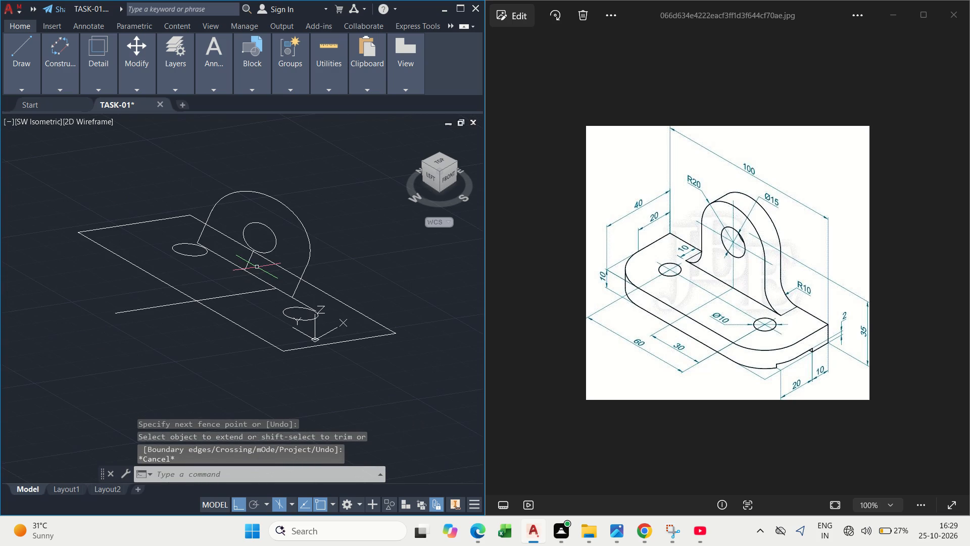
pyautogui.scroll(2, 261, 254)
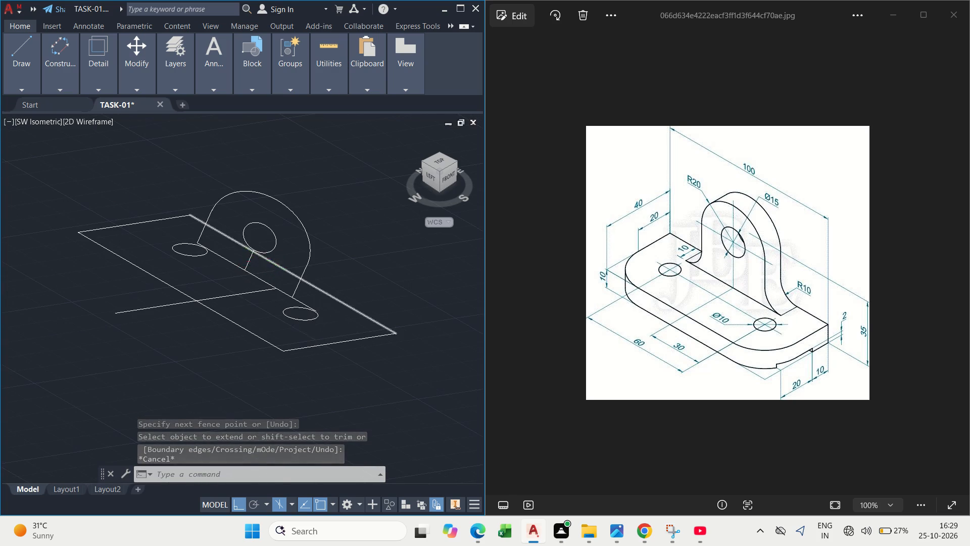
pyautogui.moveTo(240, 252); pyautogui.dragTo(441, 262, button='middle')
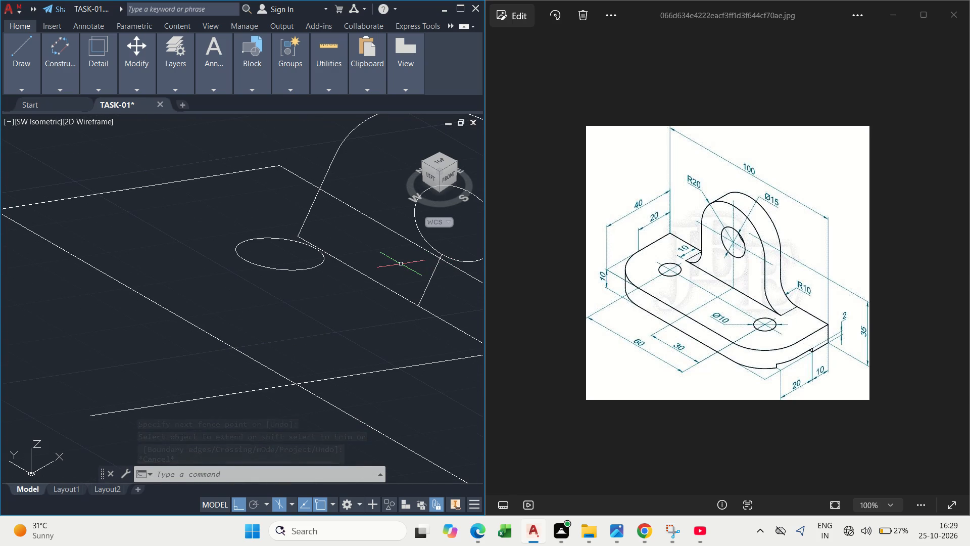
pyautogui.write('TR')
pyautogui.press('space')
pyautogui.press('space')
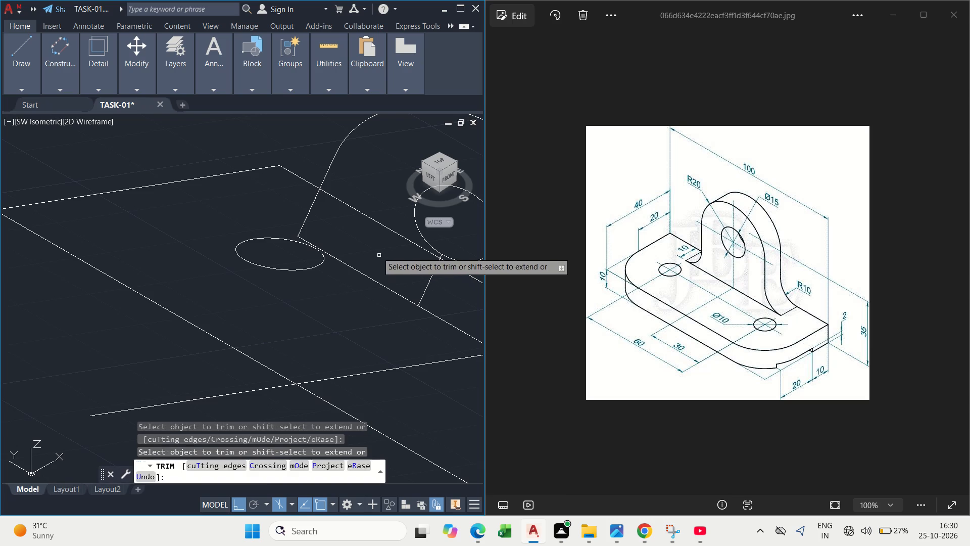
pyautogui.moveTo(380, 206); pyautogui.dragTo(367, 226)
pyautogui.scroll(-3, 367, 222)
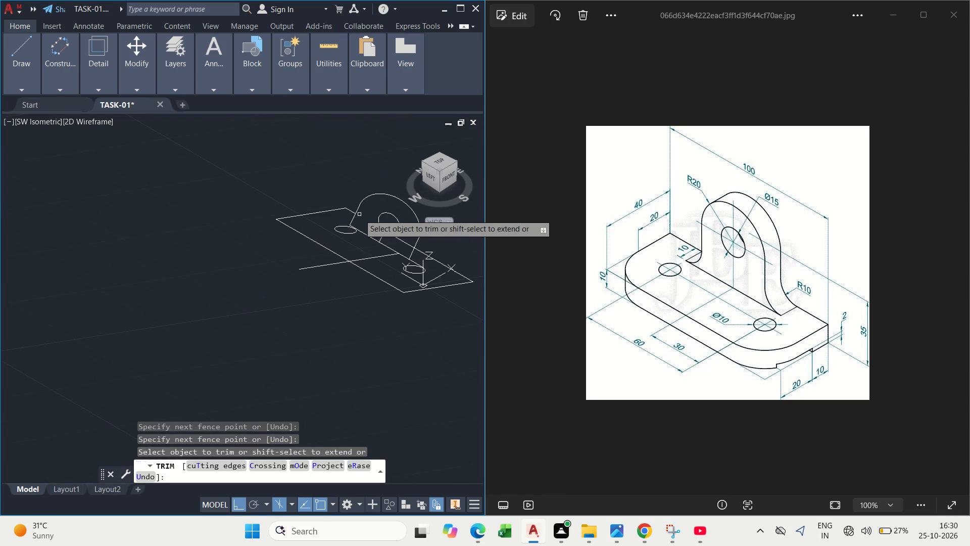
pyautogui.moveTo(358, 212); pyautogui.dragTo(306, 177, button='middle')
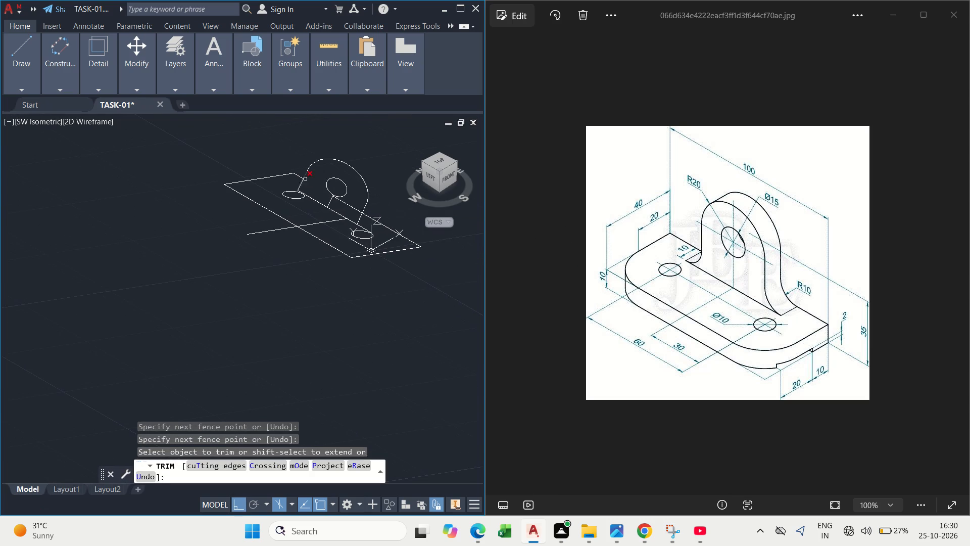
pyautogui.scroll(5, 327, 206)
pyautogui.scroll(-2, 351, 204)
pyautogui.moveTo(361, 207); pyautogui.dragTo(263, 209, button='middle')
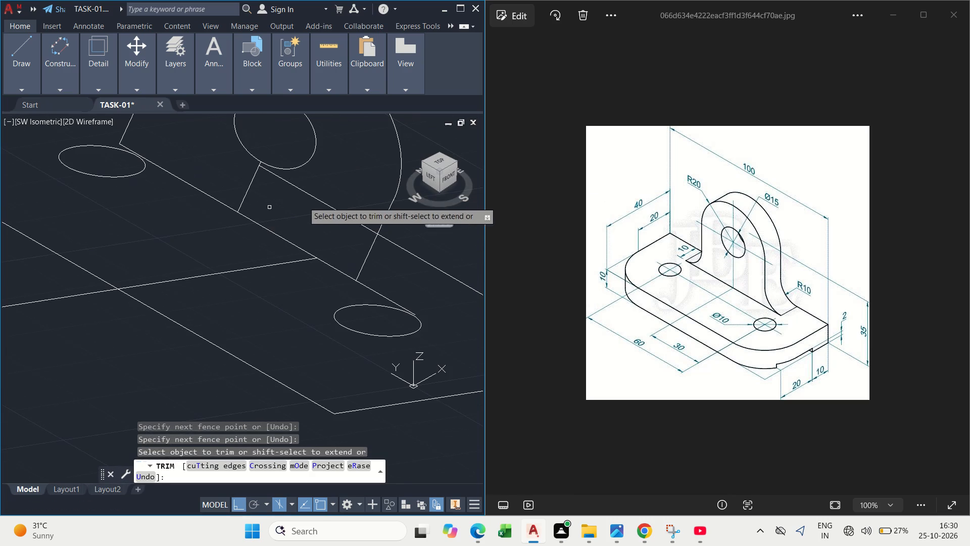
pyautogui.moveTo(348, 191); pyautogui.dragTo(343, 214)
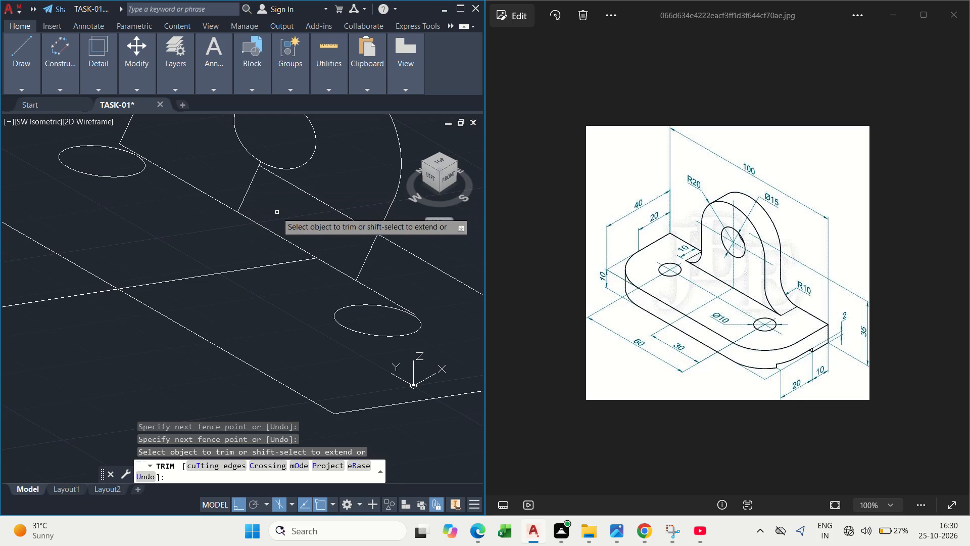
pyautogui.click(294, 192)
pyautogui.click(303, 186)
pyautogui.scroll(-1, 296, 205)
pyautogui.moveTo(352, 230); pyautogui.dragTo(309, 223, button='middle')
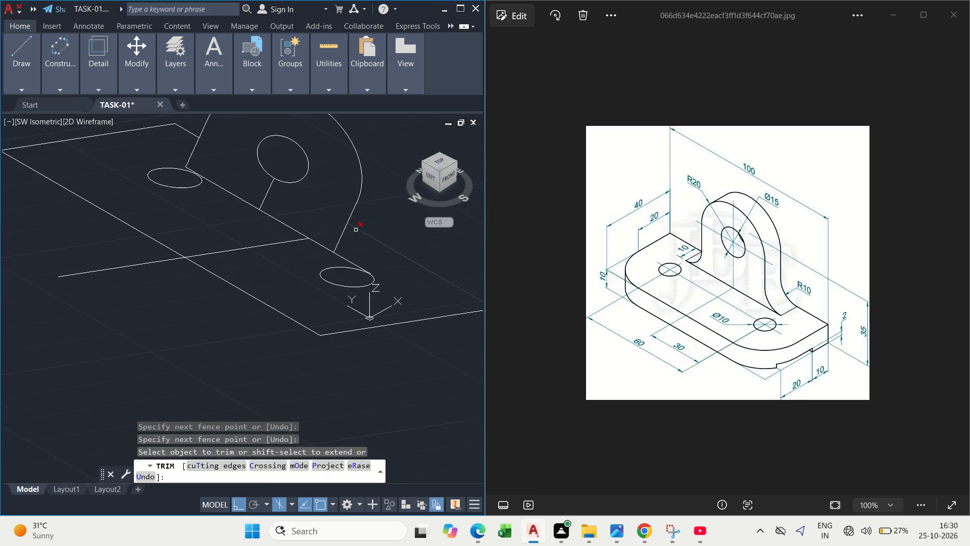
pyautogui.moveTo(309, 223); pyautogui.dragTo(253, 203, button='middle')
pyautogui.press('Escape')
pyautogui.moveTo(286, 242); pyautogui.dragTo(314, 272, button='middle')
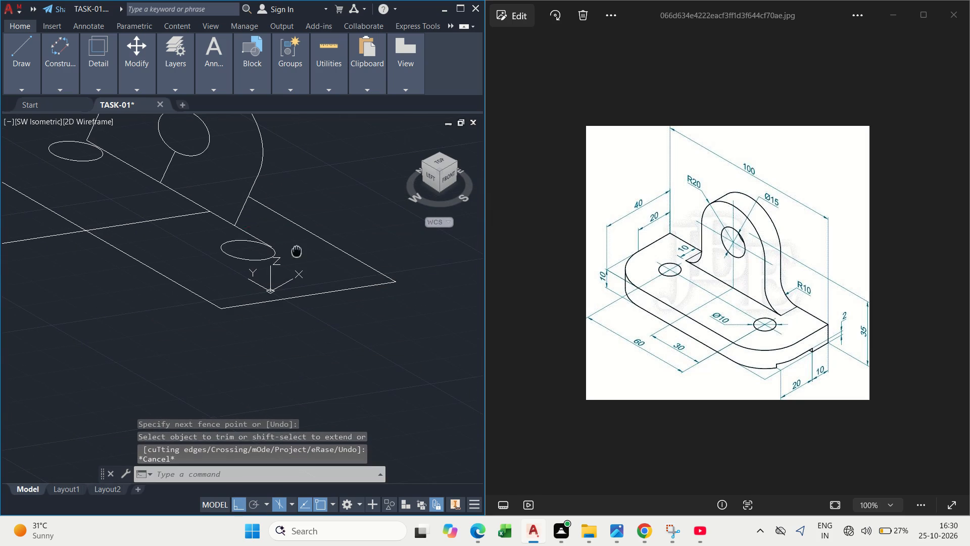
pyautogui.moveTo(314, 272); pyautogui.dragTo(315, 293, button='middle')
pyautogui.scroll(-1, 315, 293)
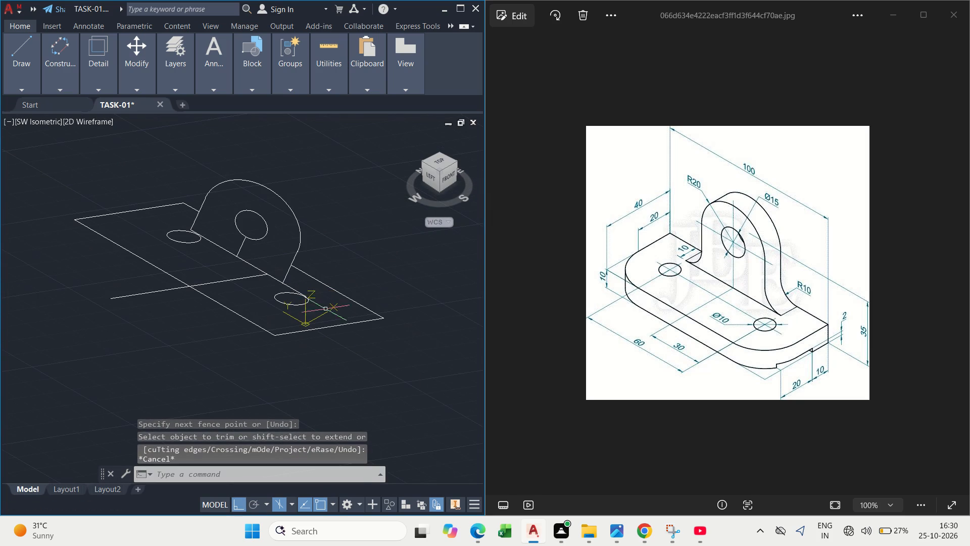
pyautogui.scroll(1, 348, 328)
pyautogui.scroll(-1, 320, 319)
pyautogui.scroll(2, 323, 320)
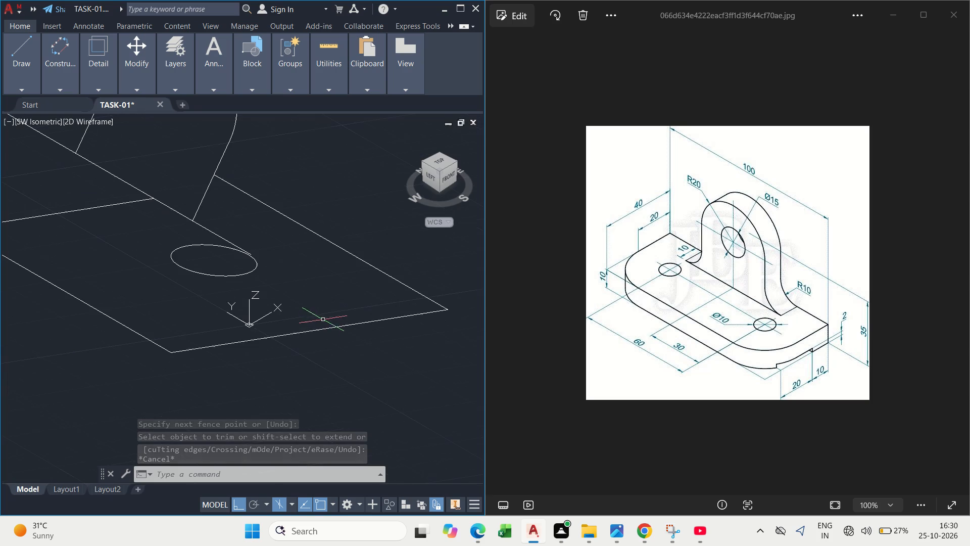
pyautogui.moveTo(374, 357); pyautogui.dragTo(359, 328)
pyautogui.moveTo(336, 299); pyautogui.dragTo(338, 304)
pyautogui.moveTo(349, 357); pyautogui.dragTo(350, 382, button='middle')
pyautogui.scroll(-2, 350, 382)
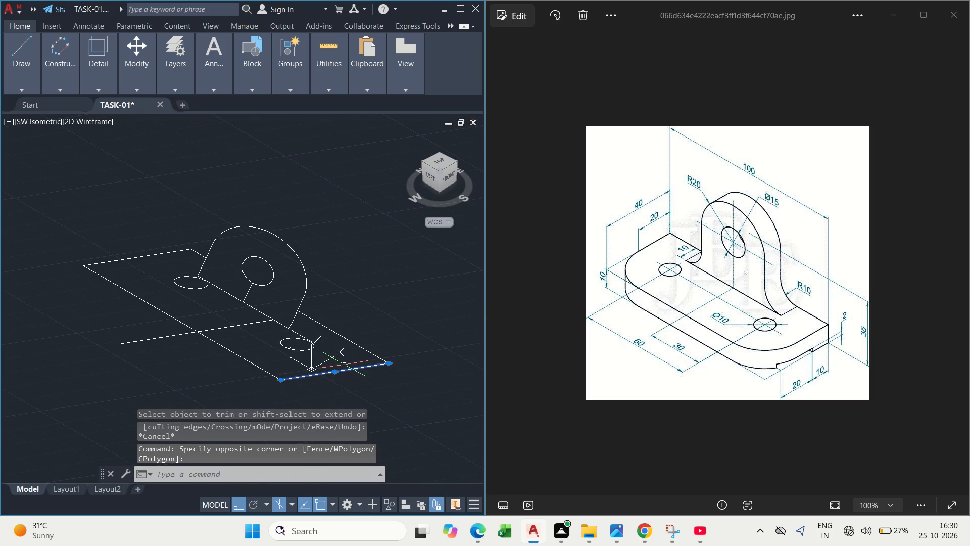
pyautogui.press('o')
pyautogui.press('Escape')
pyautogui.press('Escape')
# Draw a line from the base's back right corner 20 along the back edge, then about 50 across the base past its front edge.
pyautogui.write('L')
pyautogui.press('space')
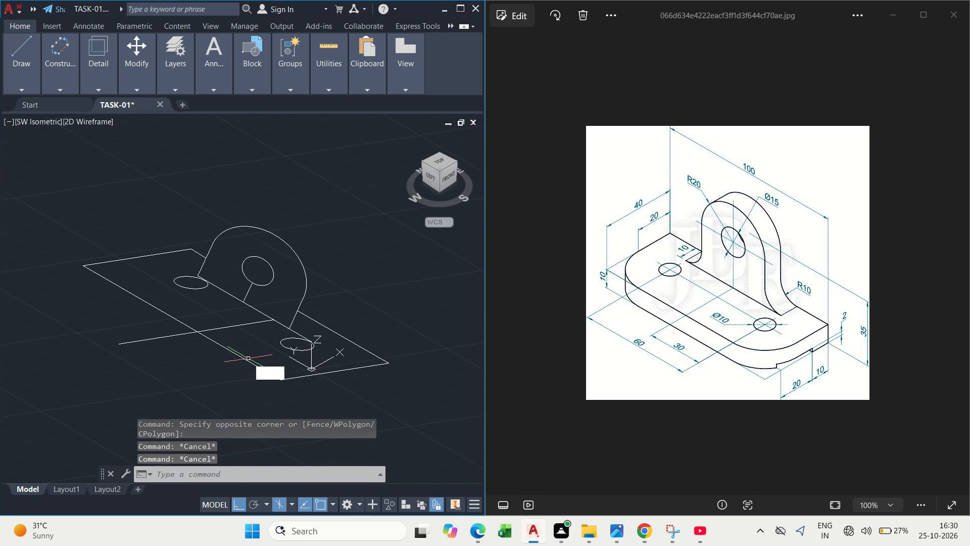
pyautogui.click(389, 363)
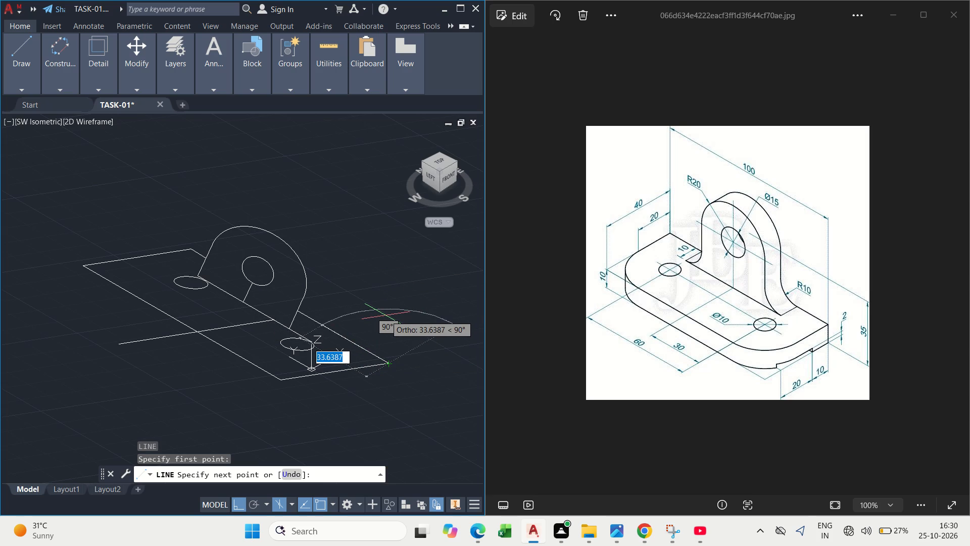
pyautogui.press('0')
pyautogui.press('Return')
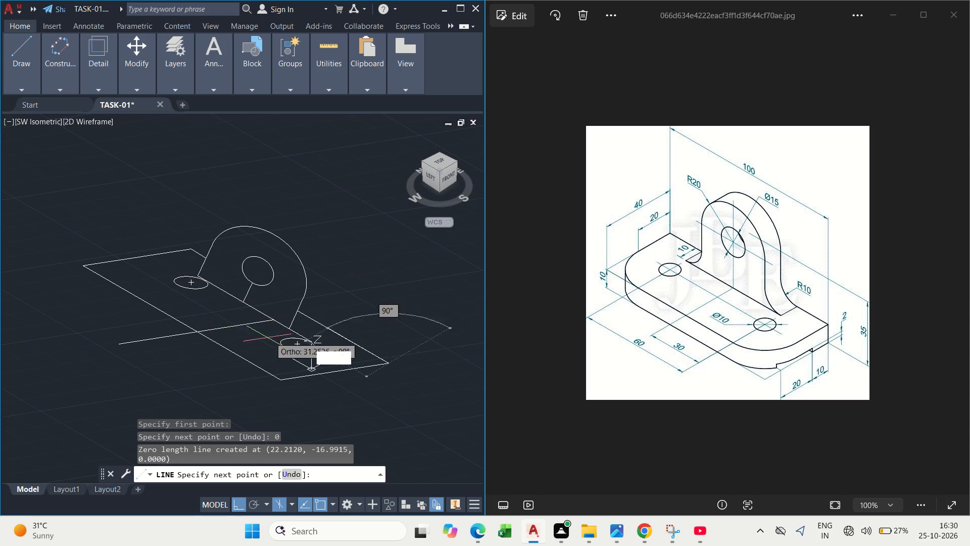
pyautogui.scroll(4, 297, 325)
pyautogui.moveTo(289, 334); pyautogui.dragTo(225, 291, button='middle')
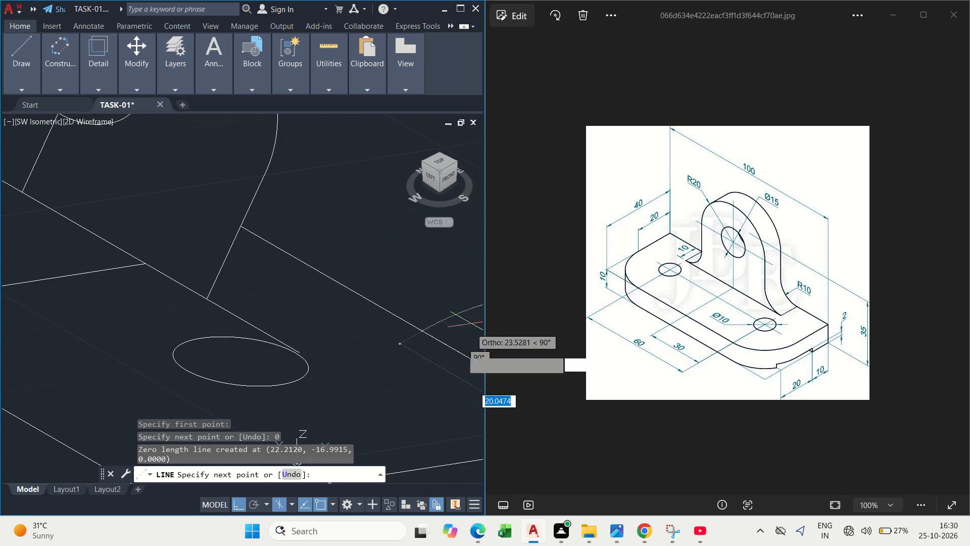
pyautogui.moveTo(328, 276); pyautogui.dragTo(316, 278, button='middle')
pyautogui.scroll(-1, 325, 278)
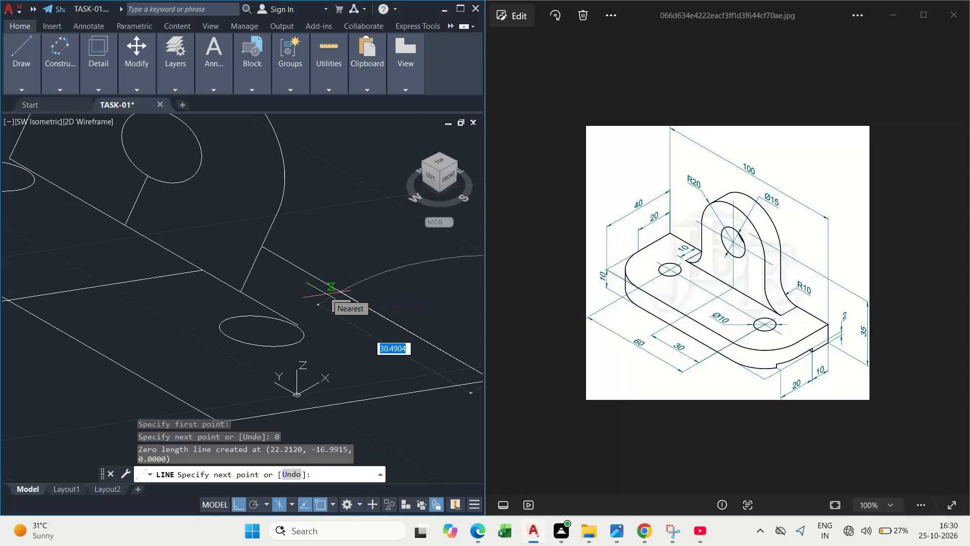
pyautogui.write('20')
pyautogui.press('Return')
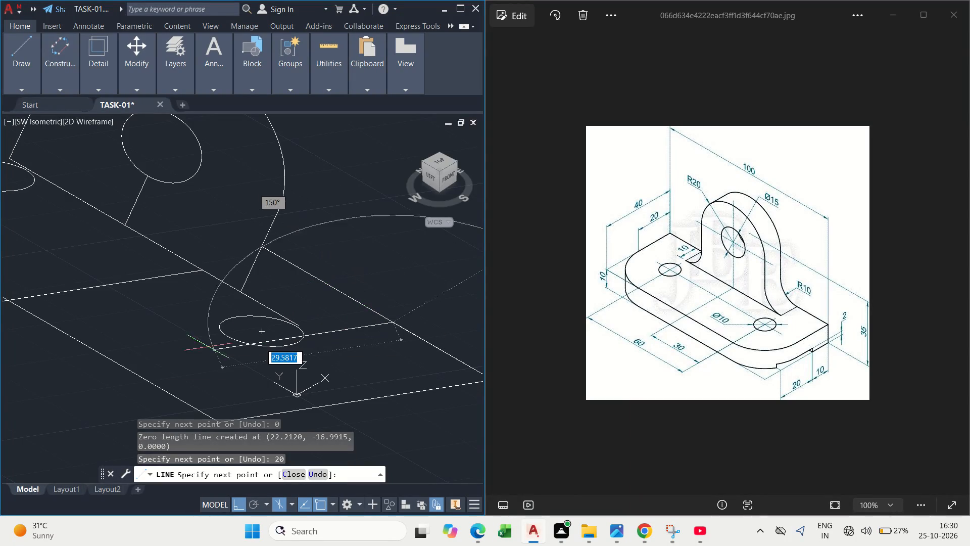
pyautogui.click(105, 412)
pyautogui.press('Escape')
# Draw a line from the base's front right corner 20 along the short edge, then lengthwise along the base past its far end.
pyautogui.moveTo(172, 345); pyautogui.dragTo(171, 356, button='middle')
pyautogui.scroll(-2, 171, 356)
pyautogui.scroll(1, 203, 418)
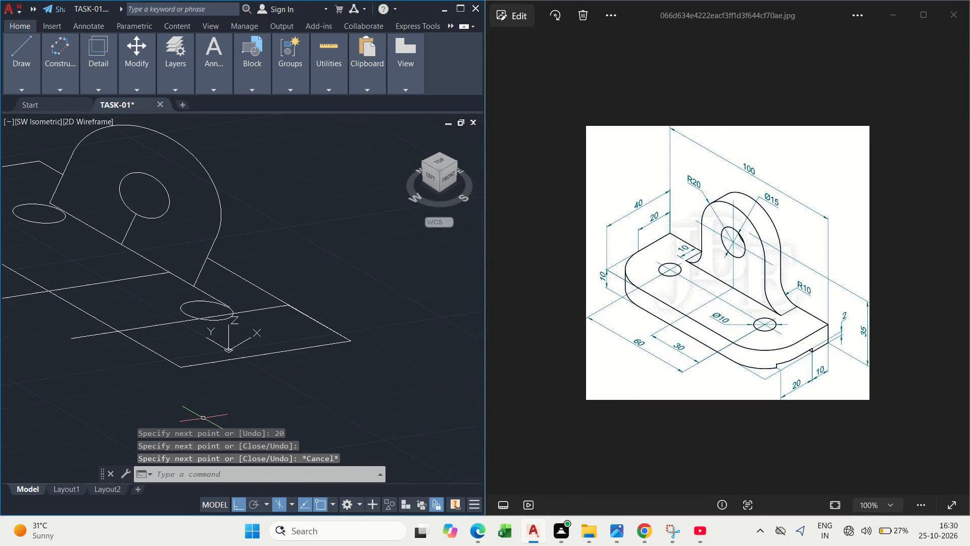
pyautogui.moveTo(203, 418); pyautogui.dragTo(194, 416, button='middle')
pyautogui.scroll(2, 202, 335)
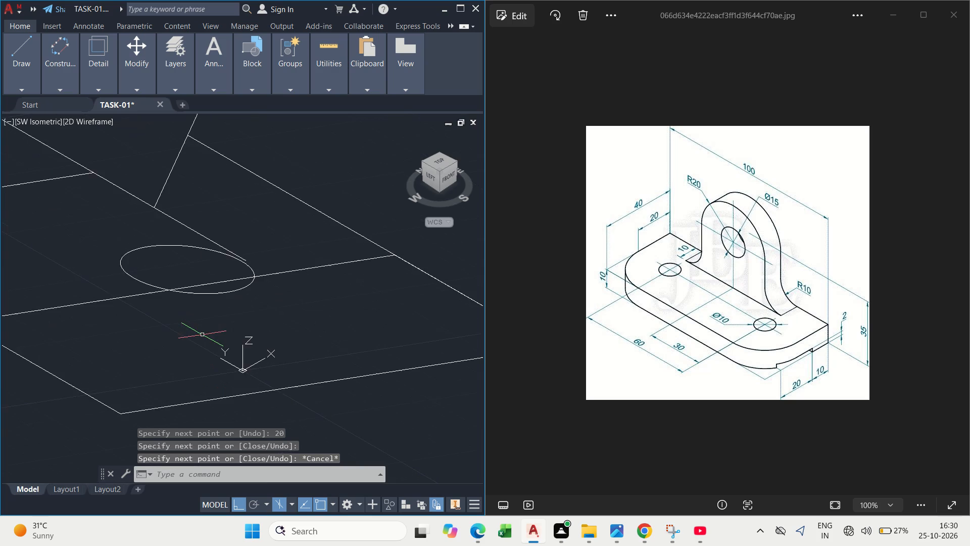
pyautogui.scroll(-2, 202, 335)
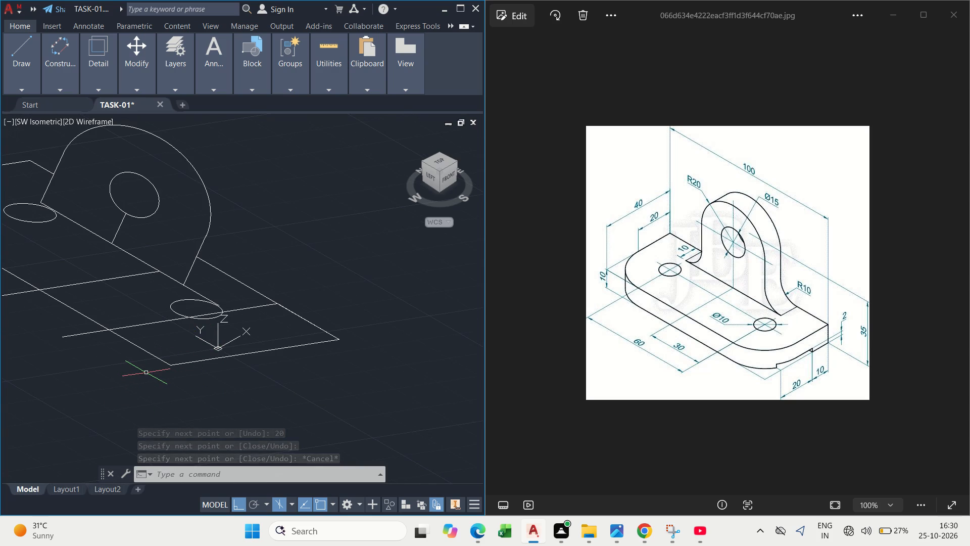
pyautogui.write('L')
pyautogui.press('space')
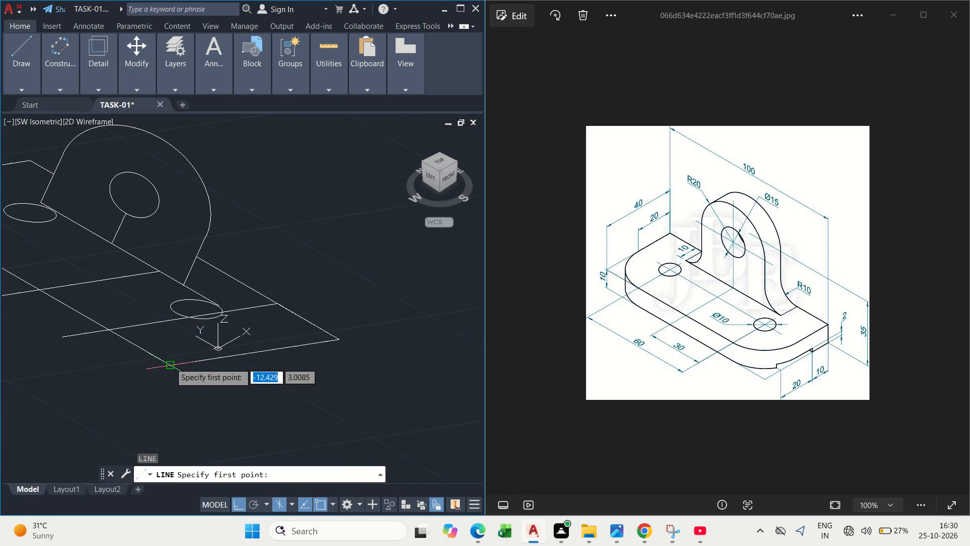
pyautogui.click(167, 363)
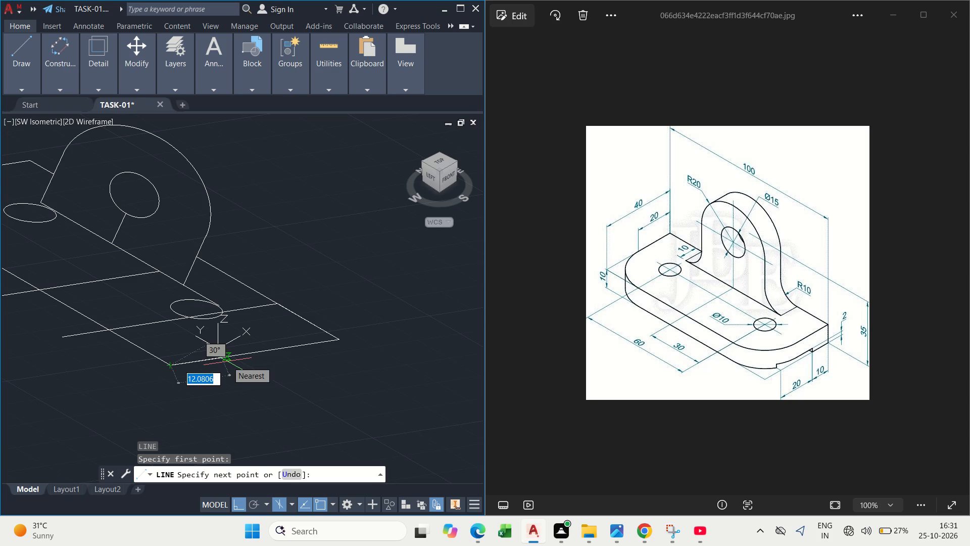
pyautogui.write('20')
pyautogui.press('Return')
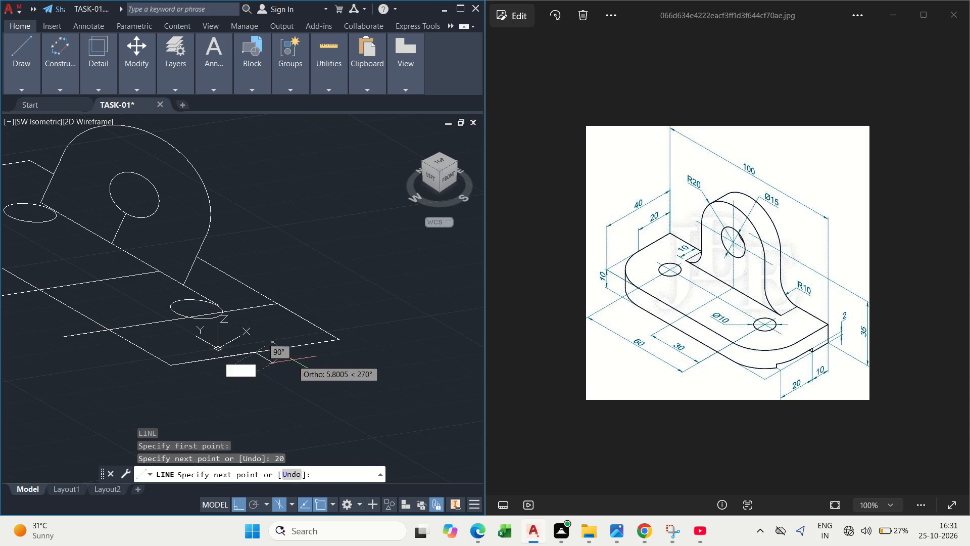
pyautogui.moveTo(136, 239); pyautogui.dragTo(368, 329, button='middle')
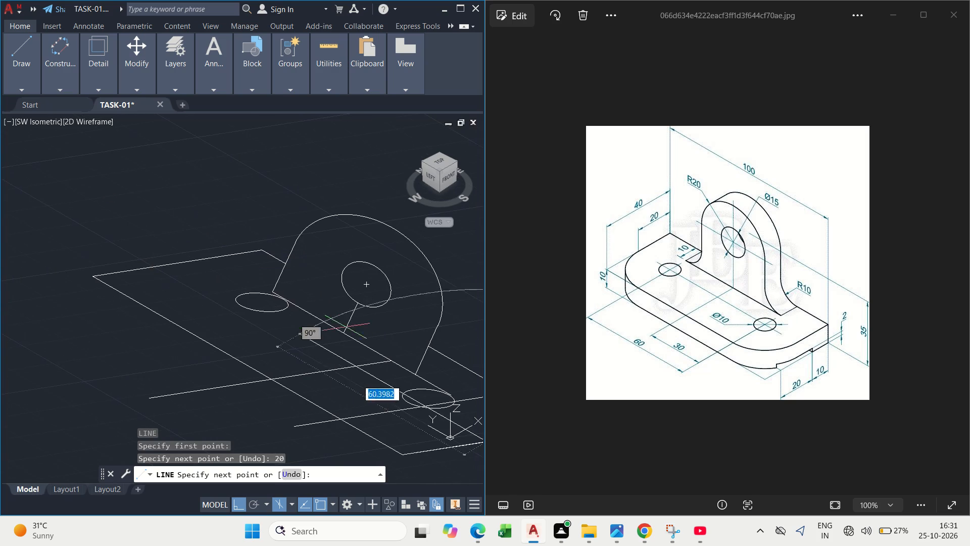
pyautogui.click(195, 227)
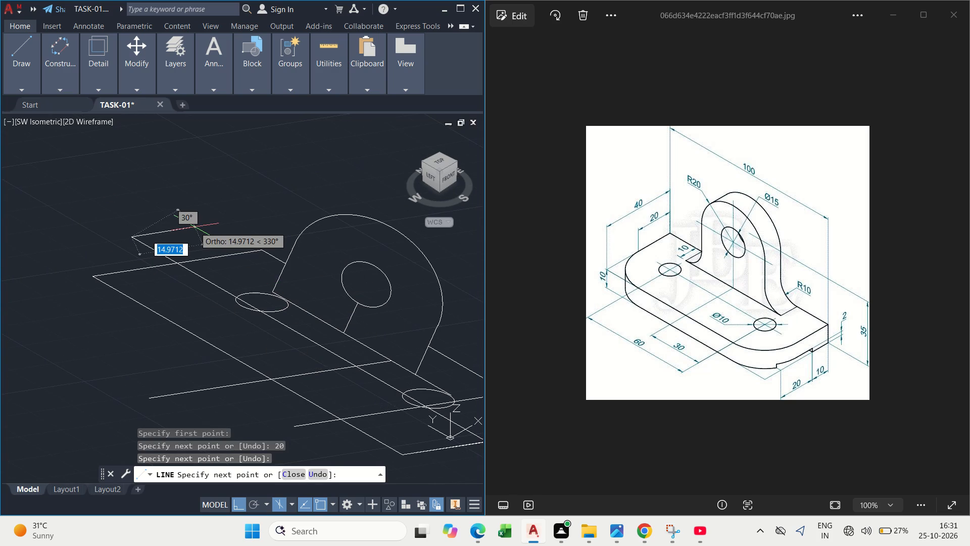
pyautogui.press('Escape')
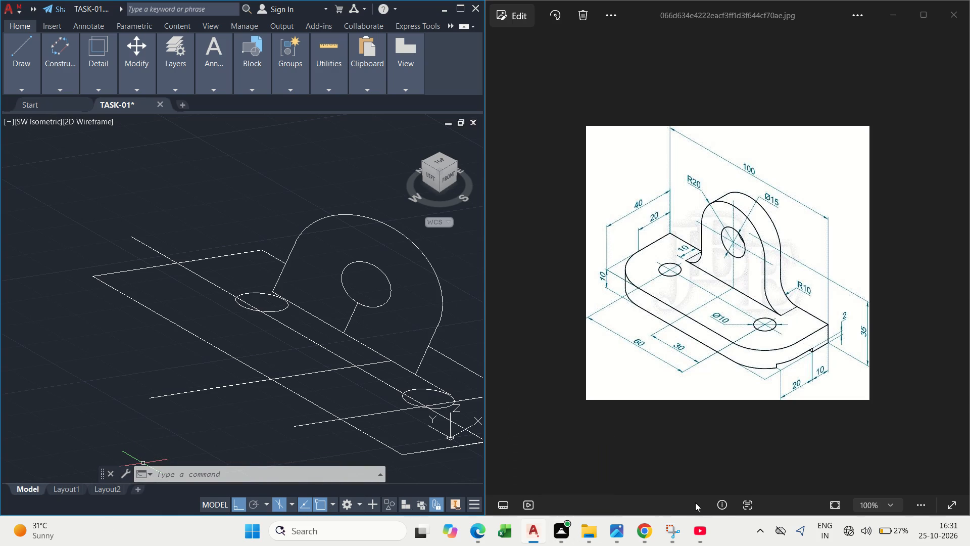
# Move the base's right hole by its centre onto the crossing of the two new layout lines.
pyautogui.moveTo(356, 449); pyautogui.dragTo(389, 288, button='middle')
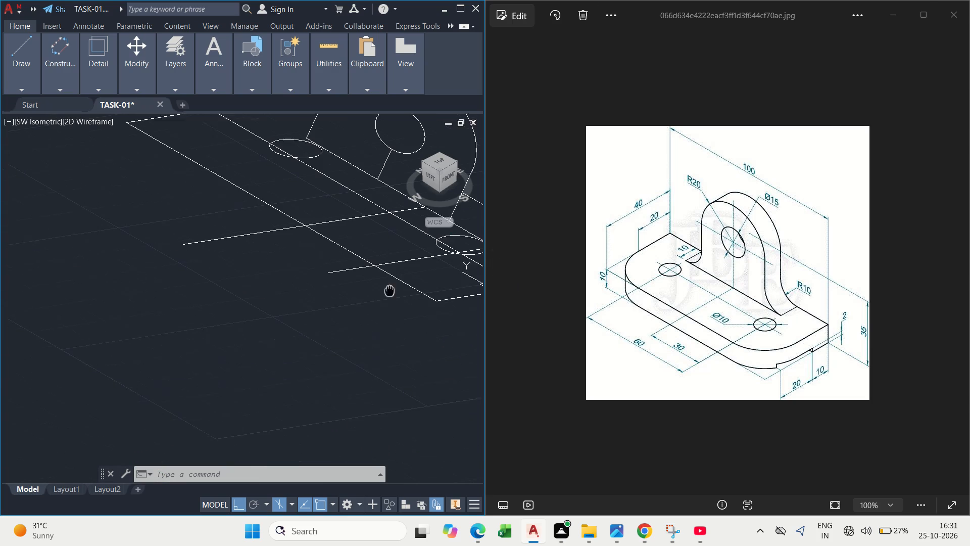
pyautogui.moveTo(389, 287); pyautogui.dragTo(186, 331, button='middle')
pyautogui.scroll(4, 274, 275)
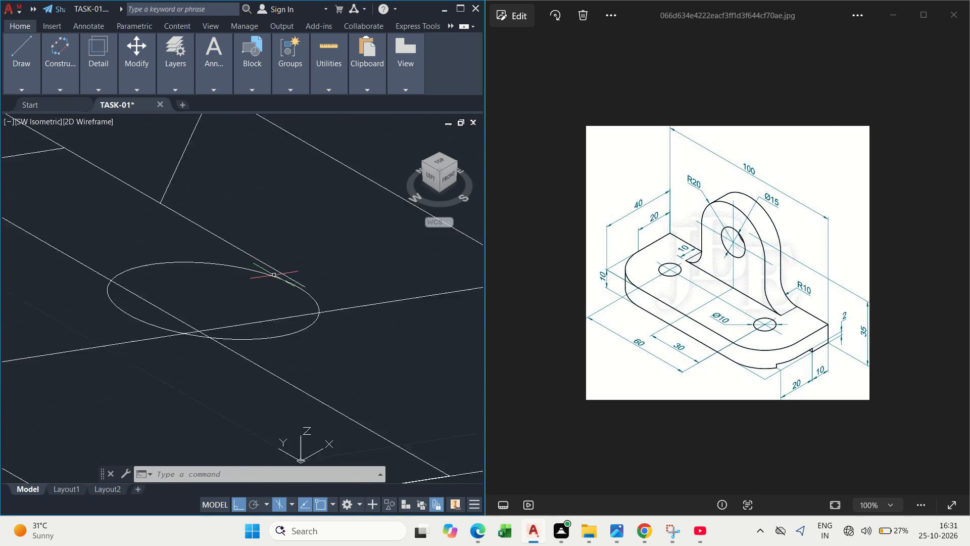
pyautogui.moveTo(265, 300); pyautogui.dragTo(258, 201, button='middle')
pyautogui.moveTo(225, 175); pyautogui.dragTo(222, 169)
pyautogui.click(216, 149)
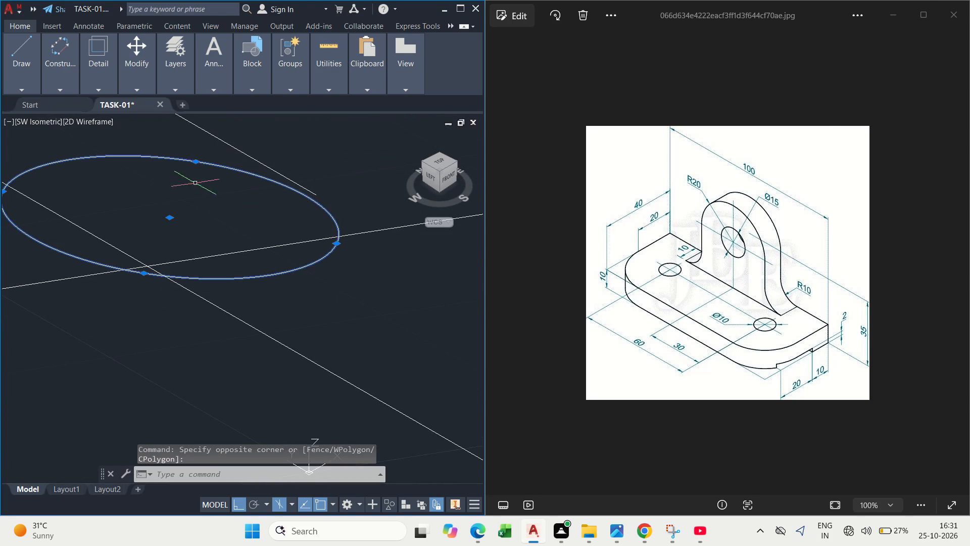
pyautogui.write('M')
pyautogui.press('space')
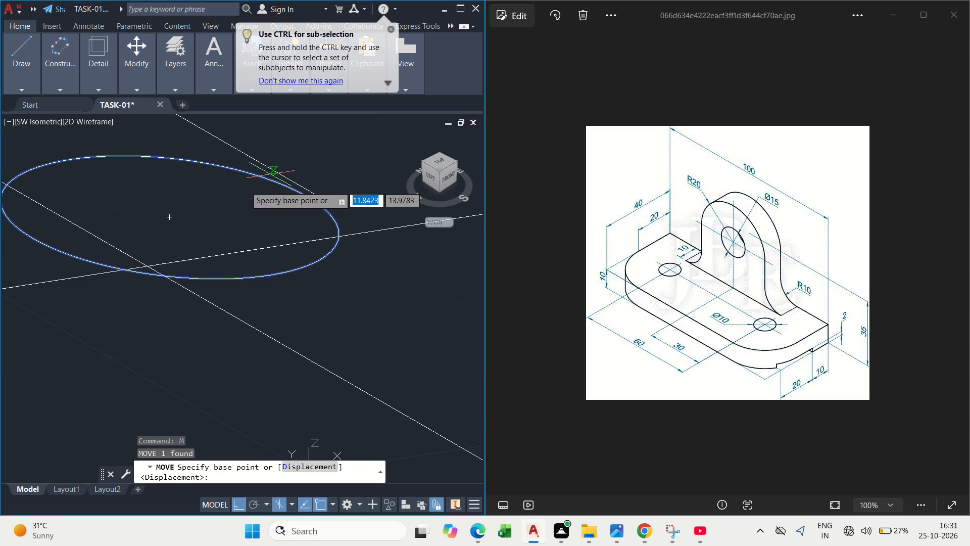
pyautogui.click(170, 218)
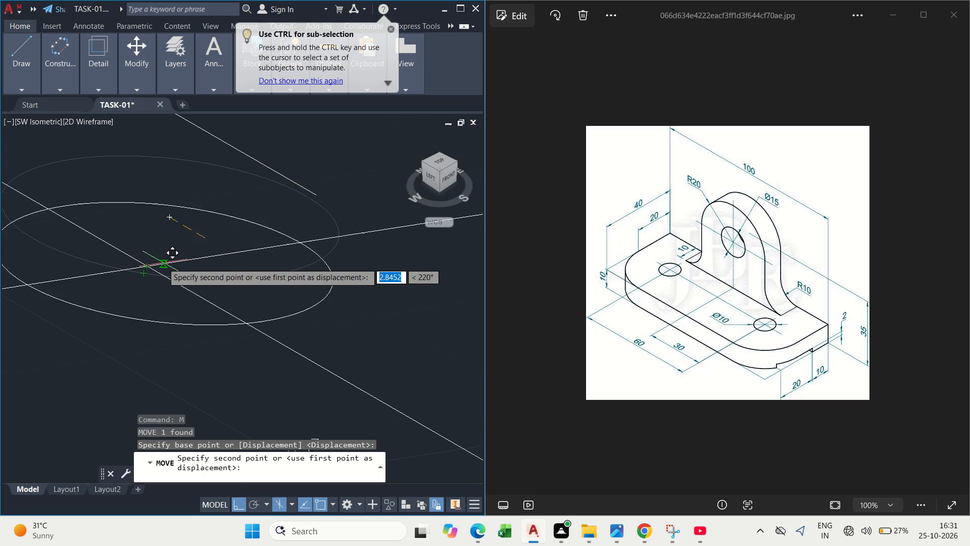
pyautogui.click(142, 266)
pyautogui.scroll(-3, 248, 262)
pyautogui.moveTo(297, 271); pyautogui.dragTo(261, 327, button='middle')
pyautogui.scroll(-2, 139, 255)
pyautogui.moveTo(142, 259); pyautogui.dragTo(253, 310, button='middle')
pyautogui.scroll(3, 217, 270)
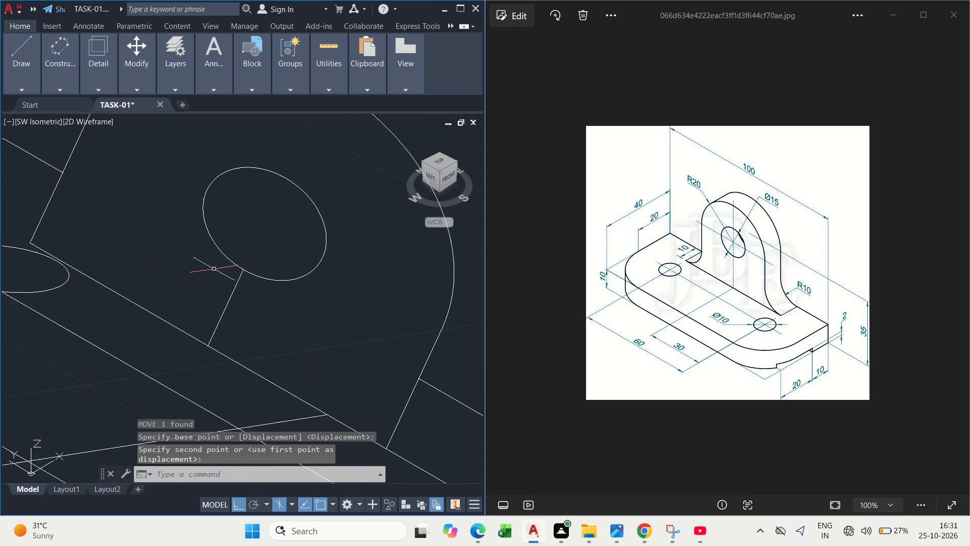
# Erase the upright's rounded outline arc, its hole circle and both of its straight legs.
pyautogui.moveTo(169, 284); pyautogui.dragTo(316, 263, button='middle')
pyautogui.scroll(-2, 315, 264)
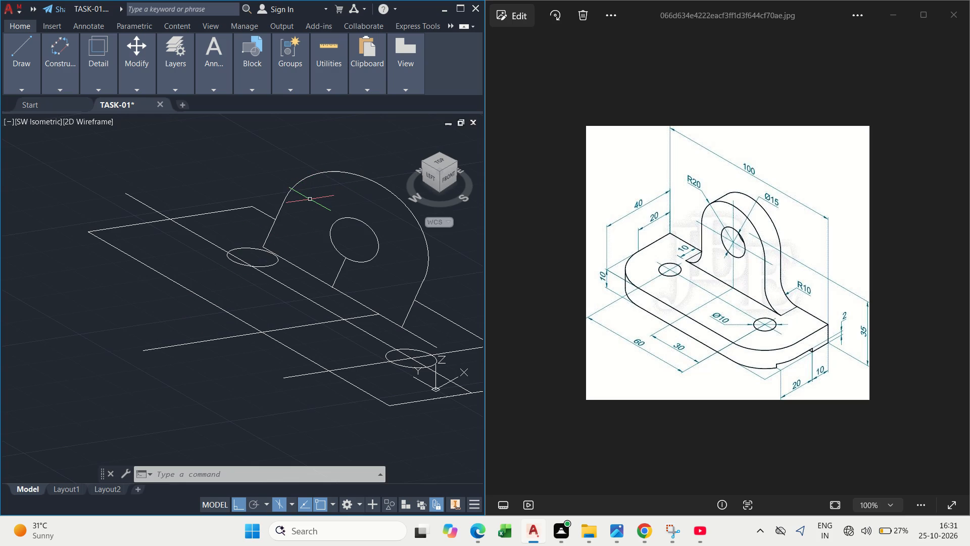
pyautogui.scroll(2, 297, 231)
pyautogui.moveTo(297, 231); pyautogui.dragTo(286, 232, button='middle')
pyautogui.scroll(-2, 287, 232)
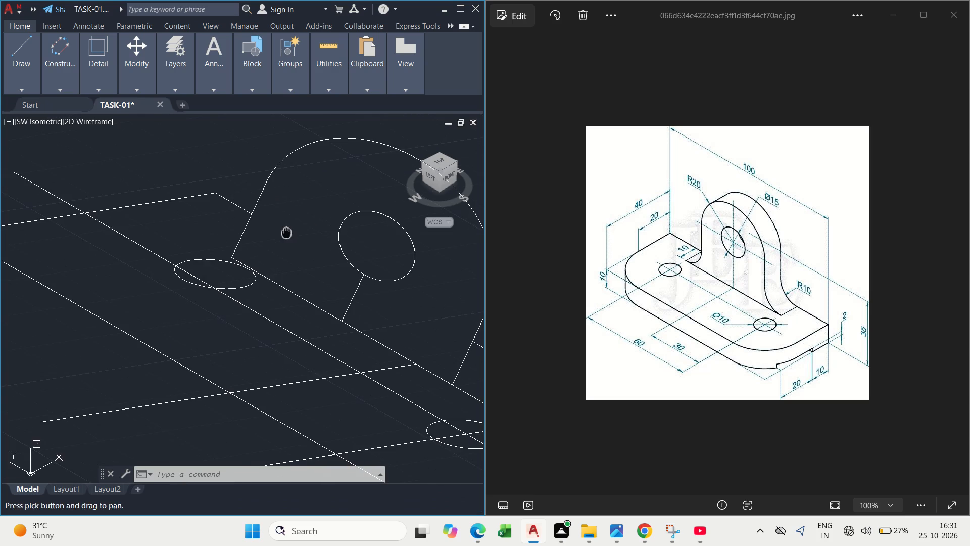
pyautogui.scroll(1, 286, 232)
pyautogui.scroll(-2, 286, 232)
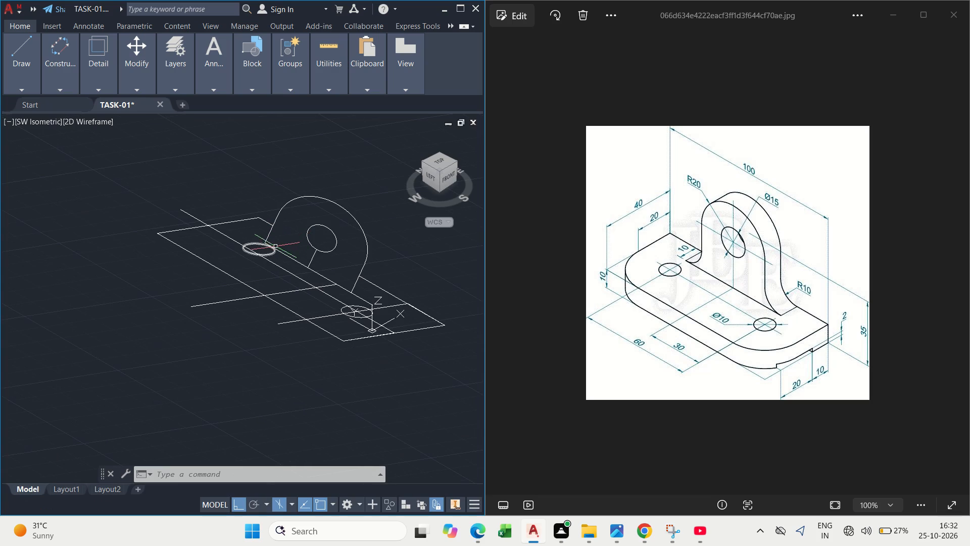
pyautogui.scroll(2, 317, 237)
pyautogui.moveTo(372, 250); pyautogui.dragTo(368, 250, button='middle')
pyautogui.scroll(-1, 371, 250)
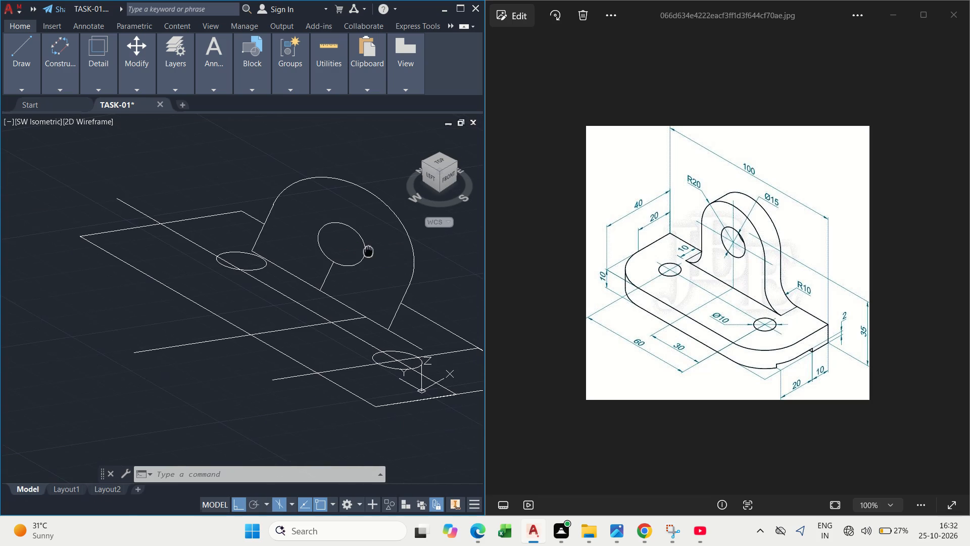
pyautogui.moveTo(440, 284); pyautogui.dragTo(415, 275)
pyautogui.click(333, 201)
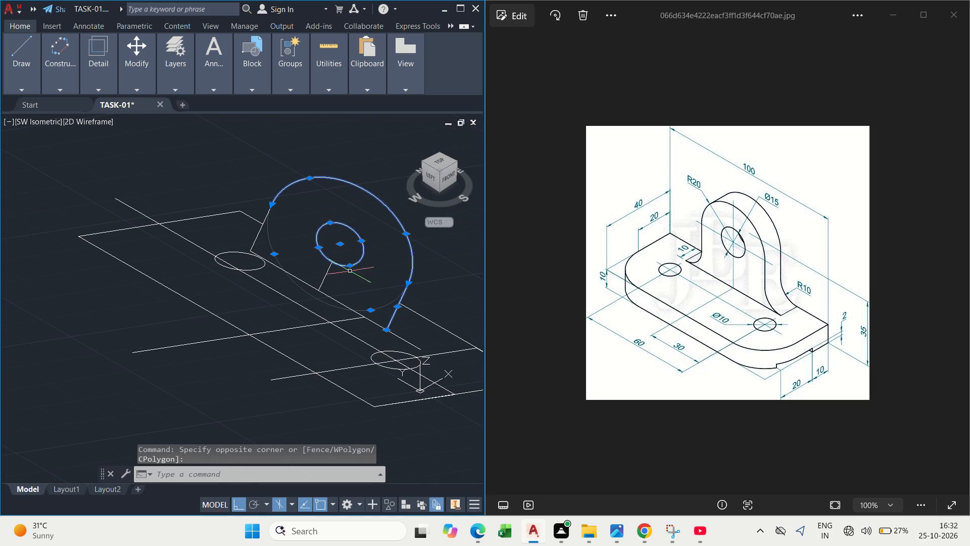
pyautogui.press('Delete')
pyautogui.scroll(1, 273, 205)
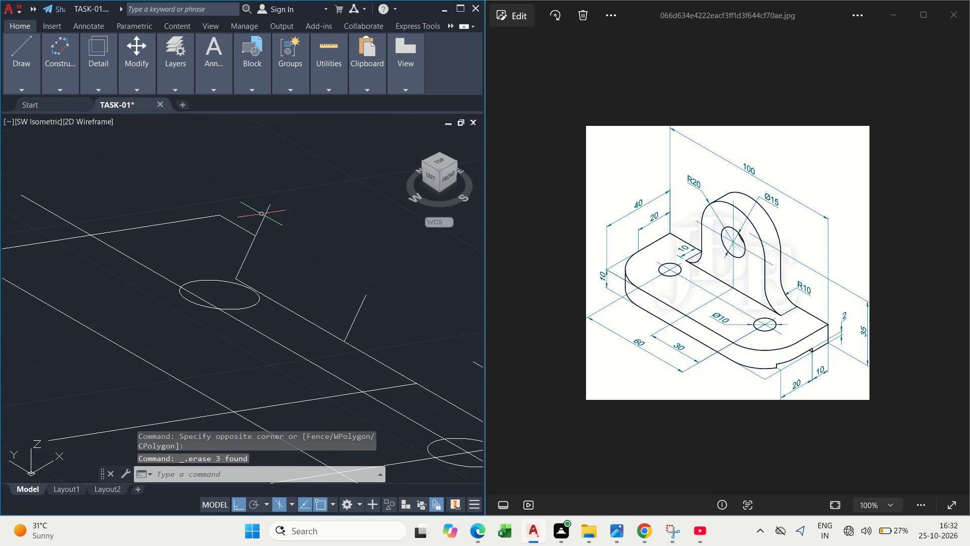
pyautogui.click(271, 225)
pyautogui.click(260, 197)
pyautogui.press('Delete')
pyautogui.scroll(-1, 294, 240)
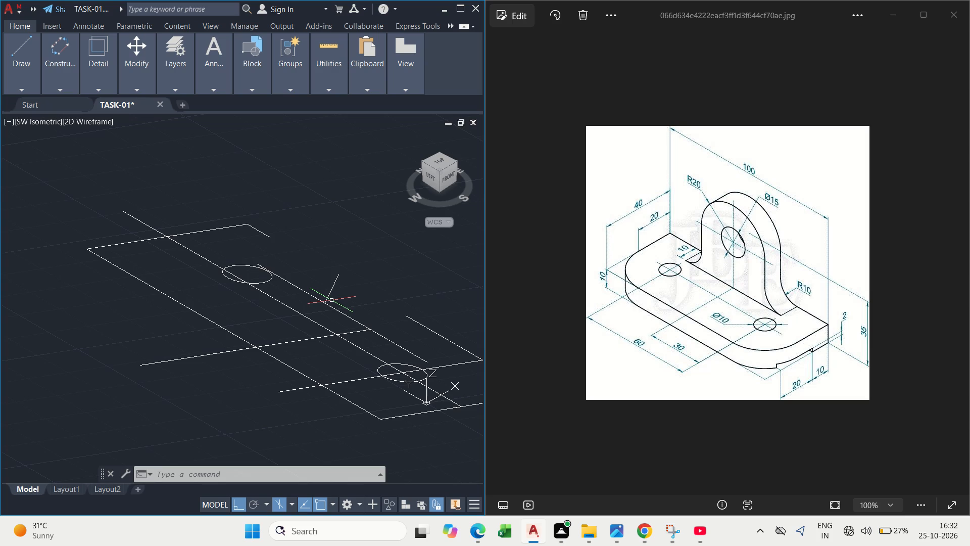
# Erase the upright's lengthwise foot line on the base and the short centre line rising from it.
pyautogui.scroll(2, 309, 291)
pyautogui.moveTo(296, 276); pyautogui.dragTo(291, 207, button='middle')
pyautogui.scroll(-2, 291, 207)
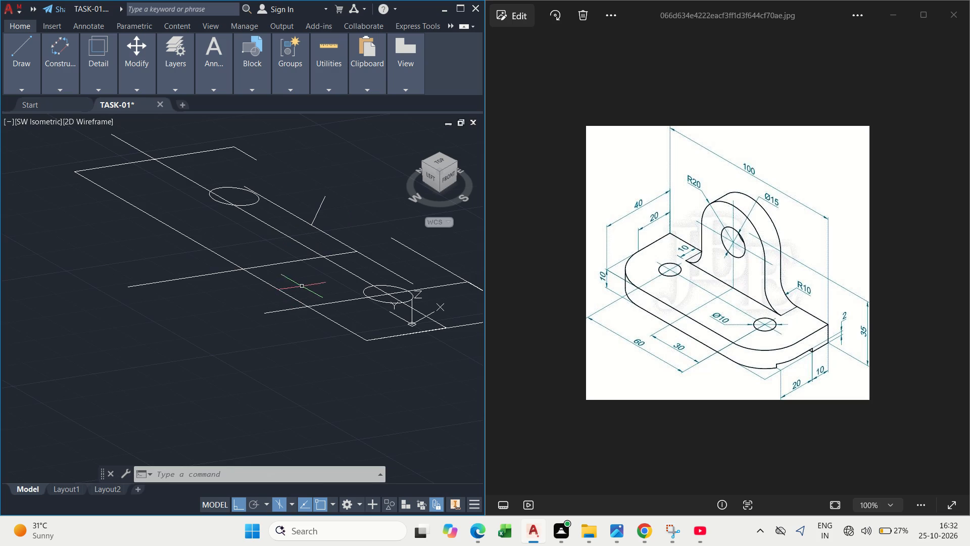
pyautogui.scroll(2, 310, 257)
pyautogui.moveTo(297, 237); pyautogui.dragTo(285, 263, button='middle')
pyautogui.scroll(-2, 286, 263)
pyautogui.moveTo(289, 253); pyautogui.dragTo(286, 259, button='middle')
pyautogui.scroll(2, 288, 253)
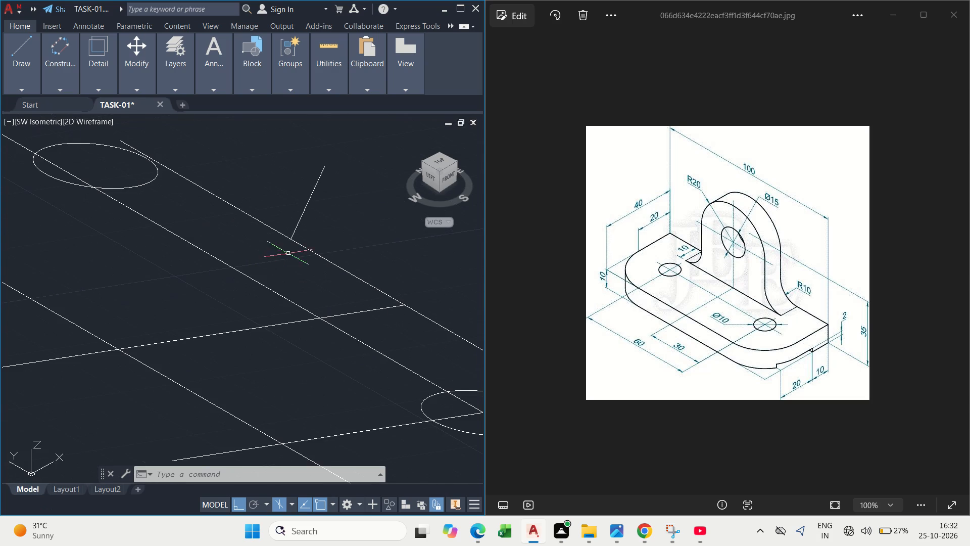
pyautogui.moveTo(285, 260); pyautogui.dragTo(290, 247)
pyautogui.moveTo(269, 197); pyautogui.dragTo(267, 214)
pyautogui.scroll(-2, 273, 229)
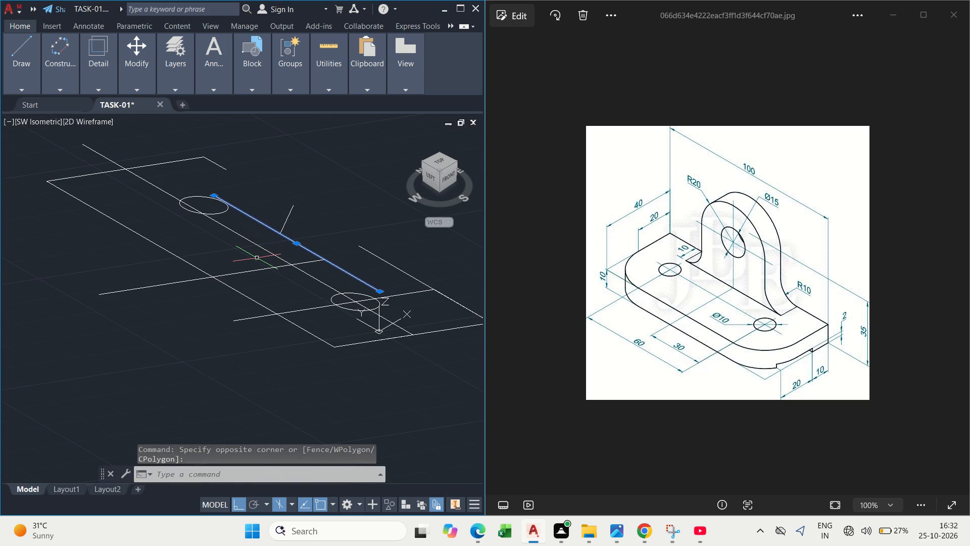
pyautogui.press('Delete')
pyautogui.moveTo(303, 226); pyautogui.dragTo(275, 179)
pyautogui.moveTo(247, 152); pyautogui.dragTo(262, 183)
pyautogui.press('Delete')
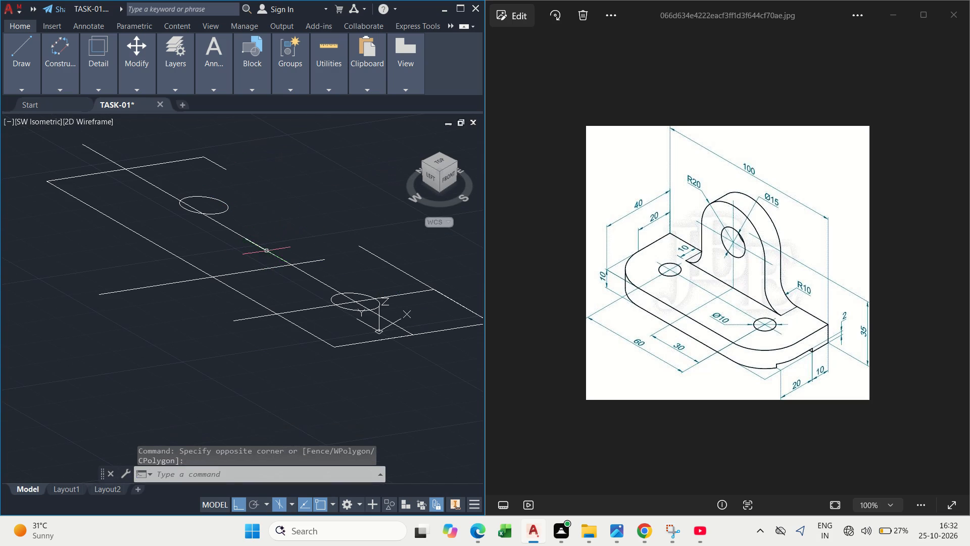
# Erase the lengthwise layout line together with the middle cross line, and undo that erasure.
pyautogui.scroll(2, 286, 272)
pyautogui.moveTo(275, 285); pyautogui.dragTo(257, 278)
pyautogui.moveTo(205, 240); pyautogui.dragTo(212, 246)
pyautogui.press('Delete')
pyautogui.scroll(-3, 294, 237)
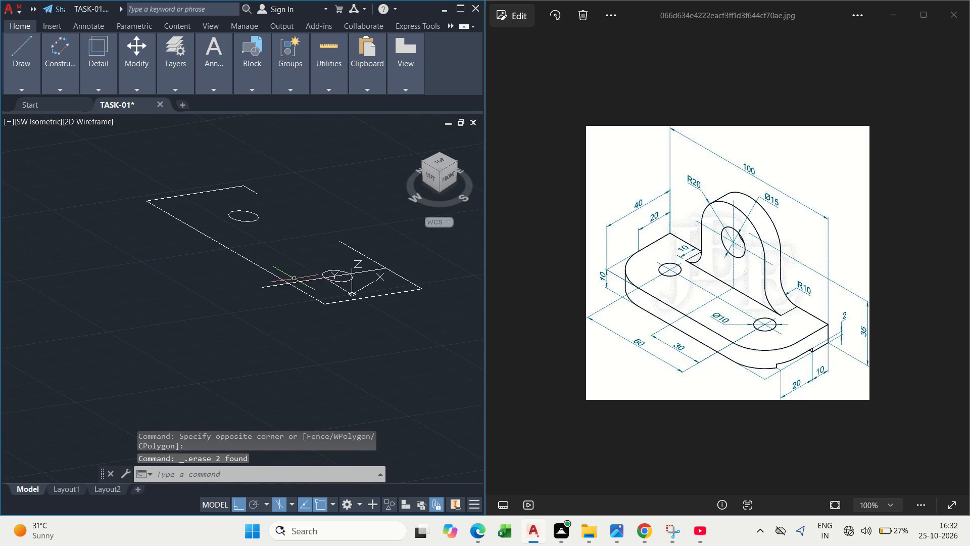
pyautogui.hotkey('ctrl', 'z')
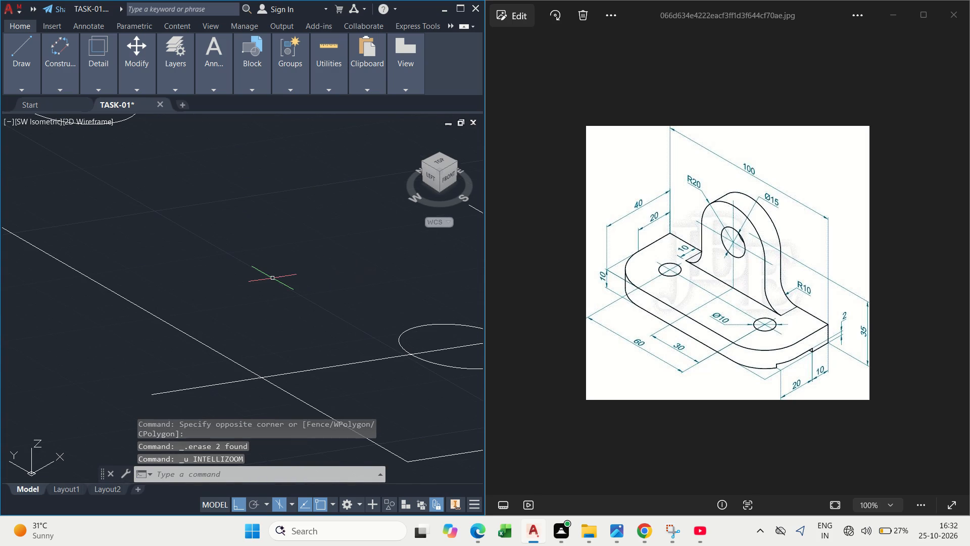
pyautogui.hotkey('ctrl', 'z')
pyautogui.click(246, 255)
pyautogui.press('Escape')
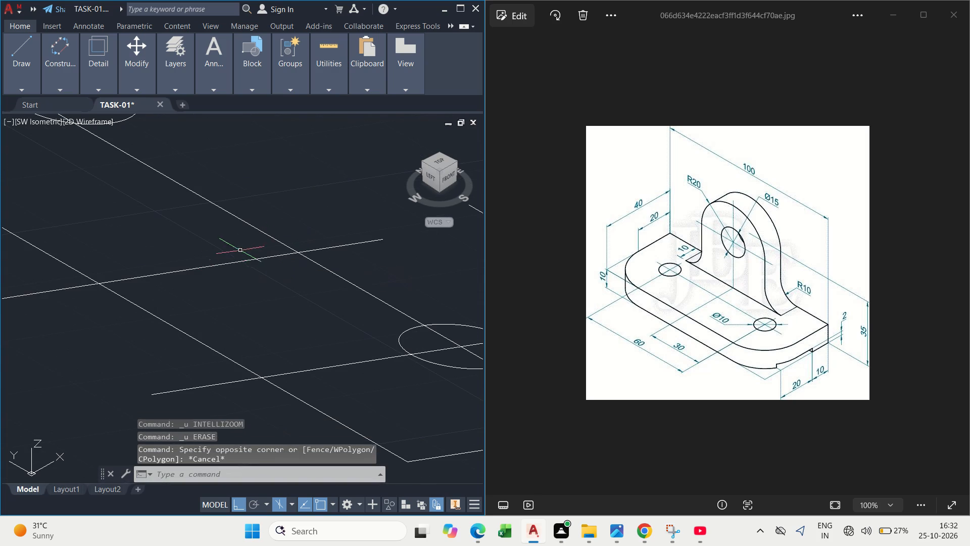
# Erase only the middle cross line that runs across the base between the two holes.
pyautogui.moveTo(246, 279); pyautogui.dragTo(246, 307, button='middle')
pyautogui.scroll(-3, 246, 307)
pyautogui.scroll(1, 245, 300)
pyautogui.click(249, 306)
pyautogui.click(235, 292)
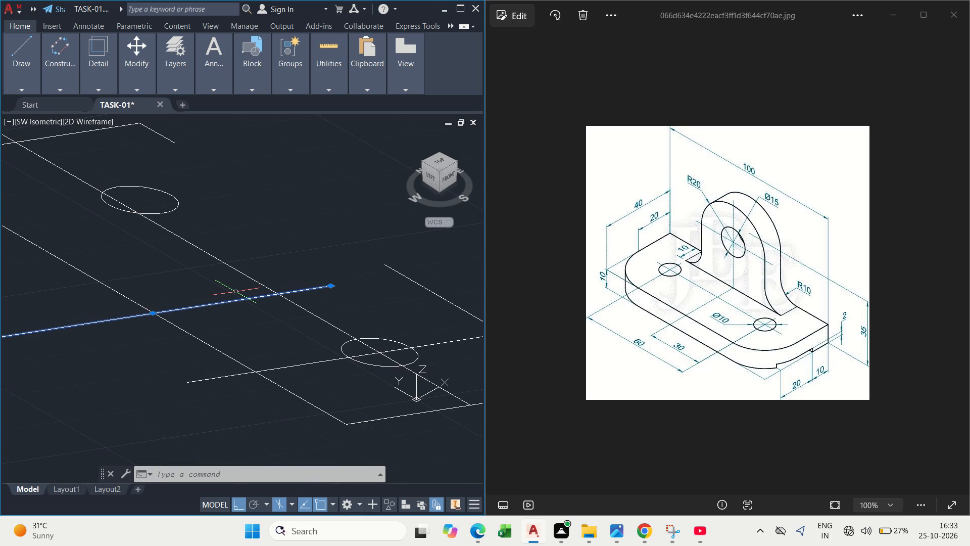
pyautogui.press('Delete')
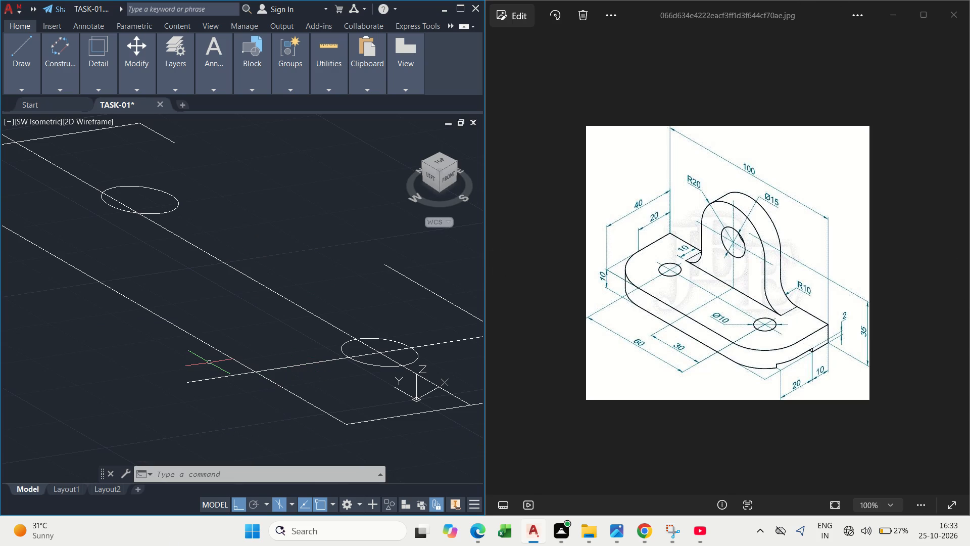
# Draw a line from the base's front right corner 80 along the front edge, then across the base past its back edge.
pyautogui.write('L')
pyautogui.press('space')
pyautogui.moveTo(340, 423); pyautogui.dragTo(332, 420)
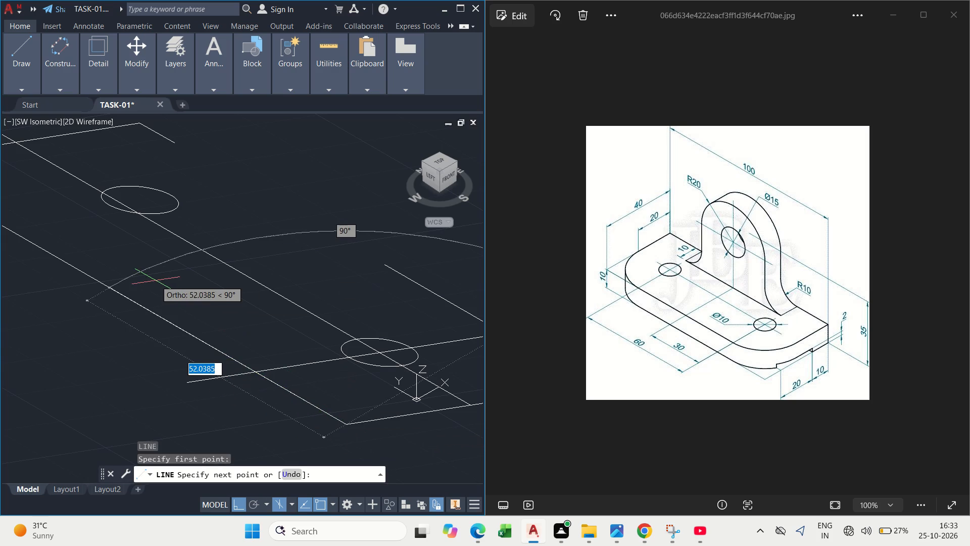
pyautogui.write('80')
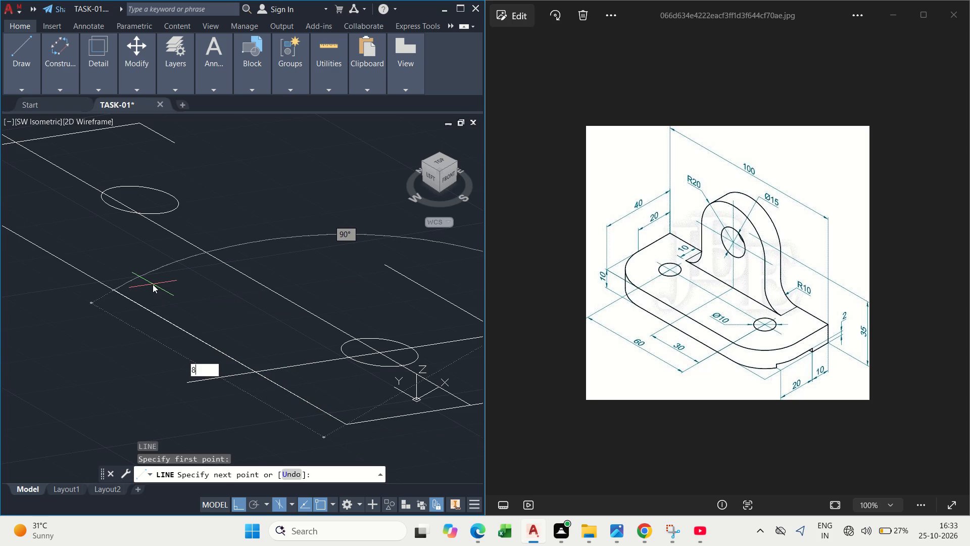
pyautogui.press('Return')
pyautogui.moveTo(327, 194); pyautogui.dragTo(310, 251, button='middle')
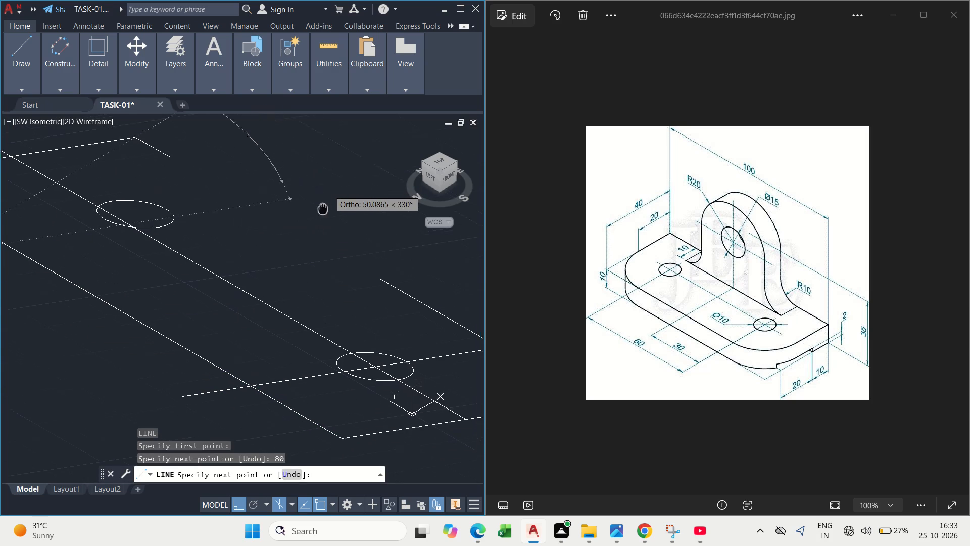
pyautogui.moveTo(310, 251); pyautogui.dragTo(308, 253, button='middle')
pyautogui.click(332, 225)
pyautogui.press('Escape')
# Move the base's left hole by its centre onto the crossing of the new cross line and the lengthwise layout line.
pyautogui.scroll(2, 142, 281)
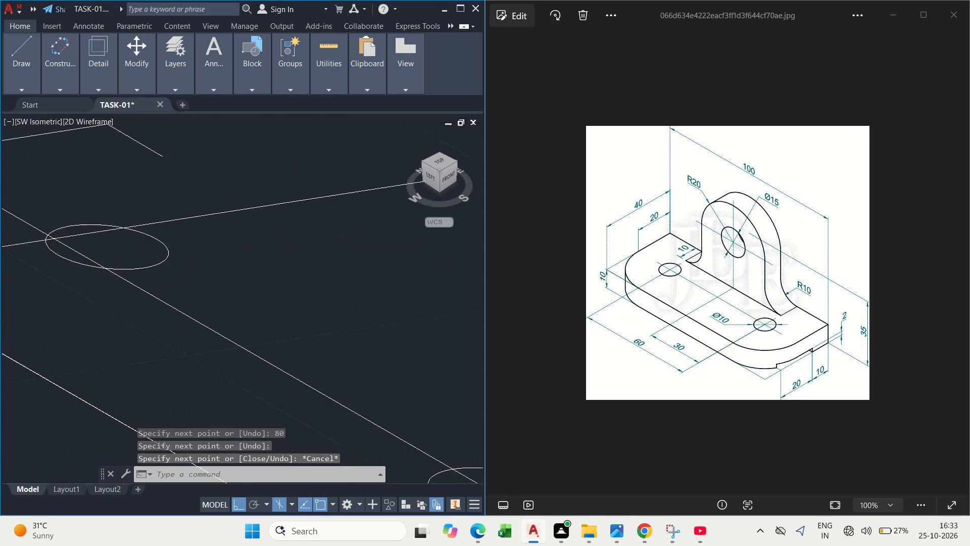
pyautogui.moveTo(165, 271); pyautogui.dragTo(163, 260)
pyautogui.click(149, 244)
pyautogui.write('M')
pyautogui.press('space')
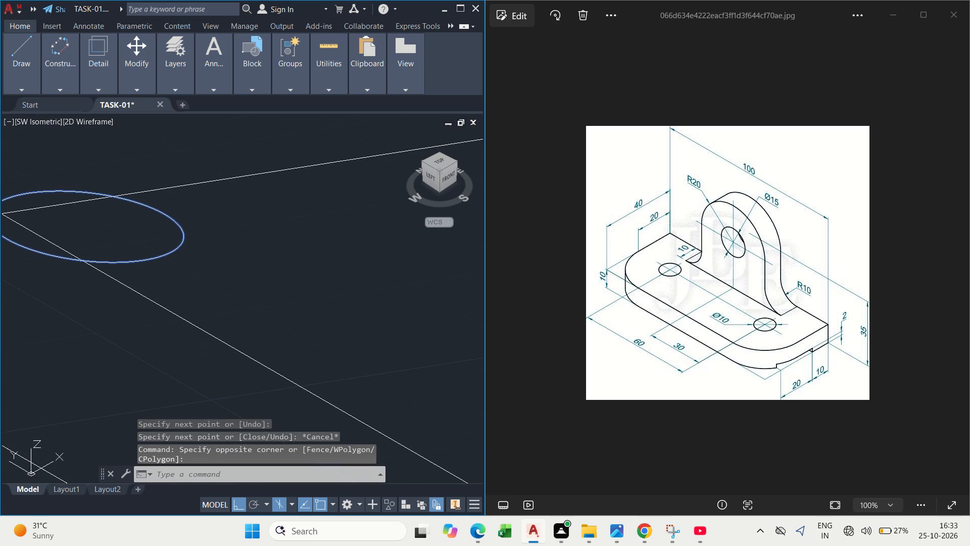
pyautogui.click(86, 226)
pyautogui.moveTo(96, 237); pyautogui.dragTo(160, 251, button='middle')
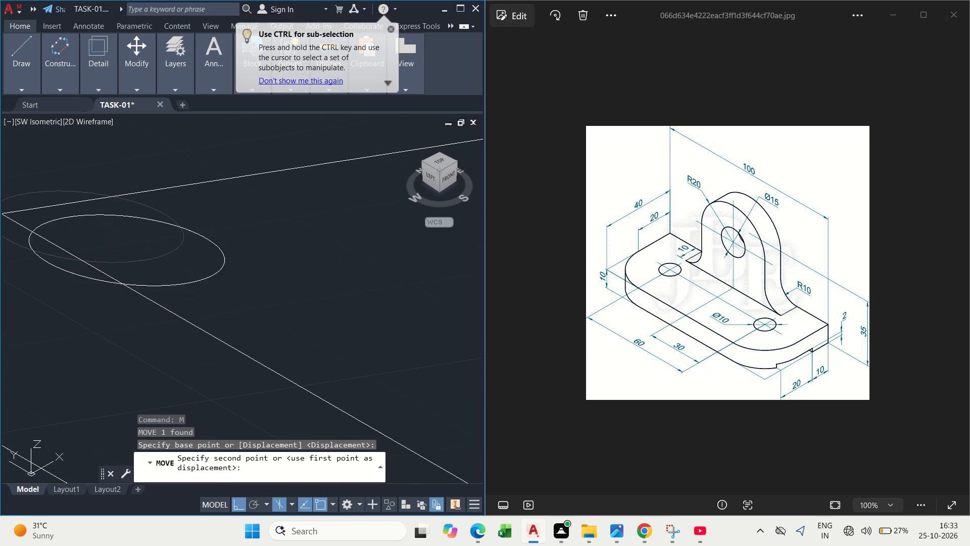
pyautogui.moveTo(160, 251); pyautogui.dragTo(199, 249, button='middle')
pyautogui.scroll(-3, 202, 248)
pyautogui.moveTo(202, 248); pyautogui.dragTo(217, 256, button='middle')
pyautogui.scroll(2, 171, 240)
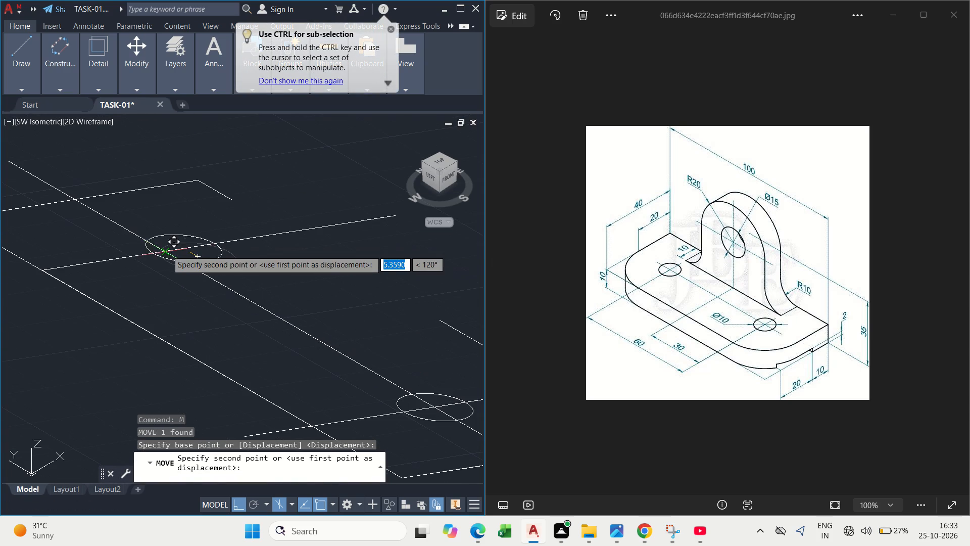
pyautogui.click(167, 250)
pyautogui.scroll(-1, 207, 266)
pyautogui.moveTo(219, 264); pyautogui.dragTo(205, 267, button='middle')
pyautogui.press('Escape')
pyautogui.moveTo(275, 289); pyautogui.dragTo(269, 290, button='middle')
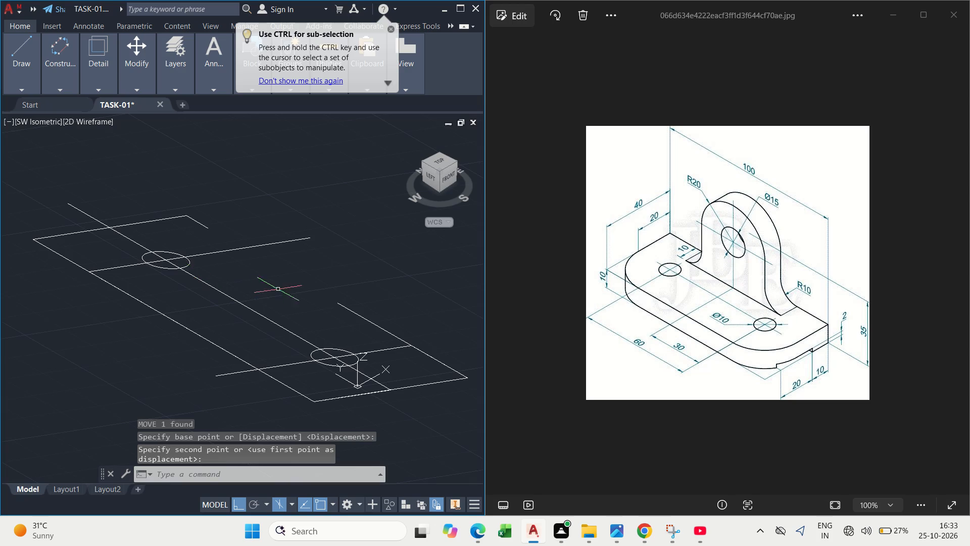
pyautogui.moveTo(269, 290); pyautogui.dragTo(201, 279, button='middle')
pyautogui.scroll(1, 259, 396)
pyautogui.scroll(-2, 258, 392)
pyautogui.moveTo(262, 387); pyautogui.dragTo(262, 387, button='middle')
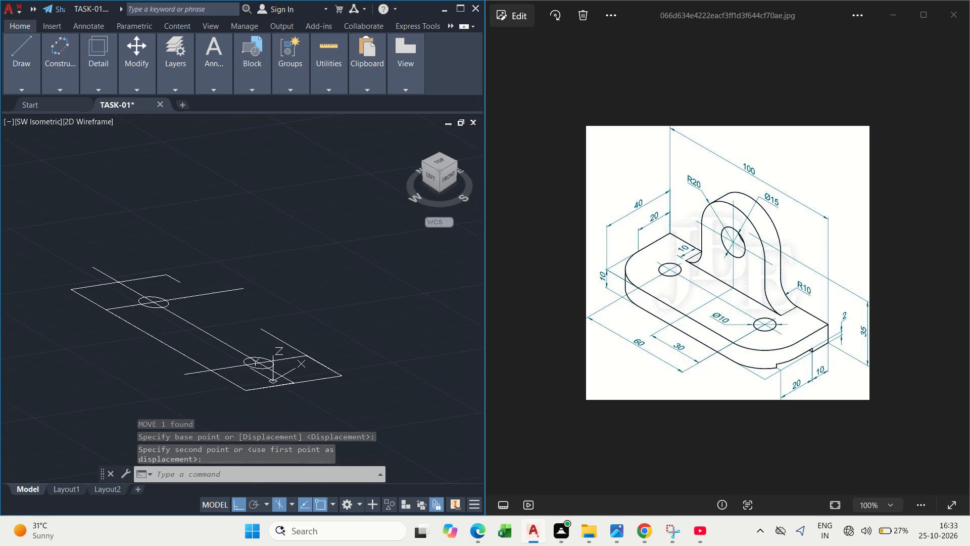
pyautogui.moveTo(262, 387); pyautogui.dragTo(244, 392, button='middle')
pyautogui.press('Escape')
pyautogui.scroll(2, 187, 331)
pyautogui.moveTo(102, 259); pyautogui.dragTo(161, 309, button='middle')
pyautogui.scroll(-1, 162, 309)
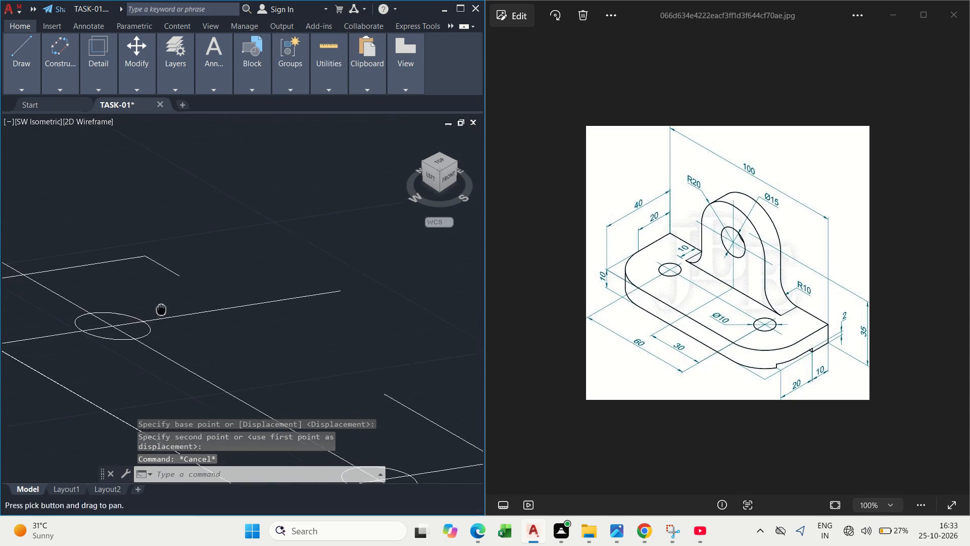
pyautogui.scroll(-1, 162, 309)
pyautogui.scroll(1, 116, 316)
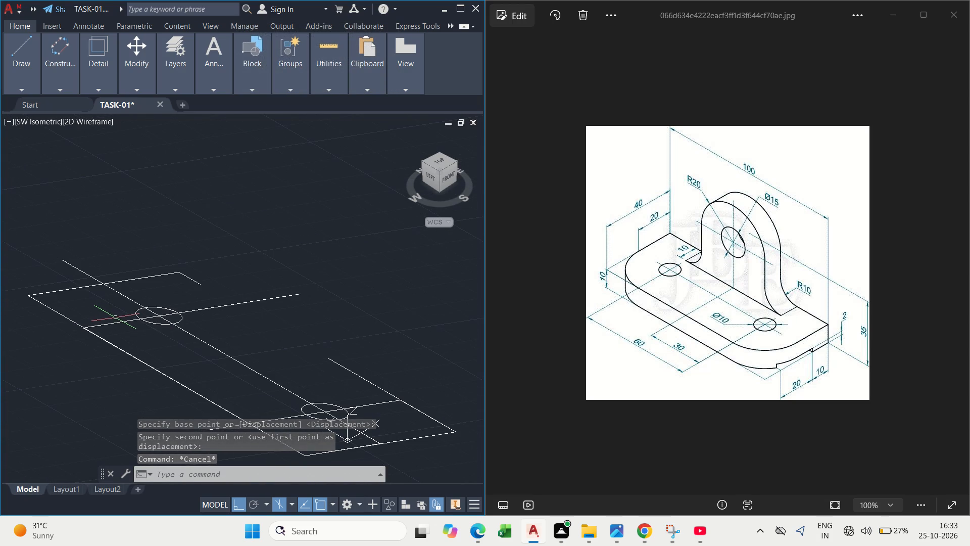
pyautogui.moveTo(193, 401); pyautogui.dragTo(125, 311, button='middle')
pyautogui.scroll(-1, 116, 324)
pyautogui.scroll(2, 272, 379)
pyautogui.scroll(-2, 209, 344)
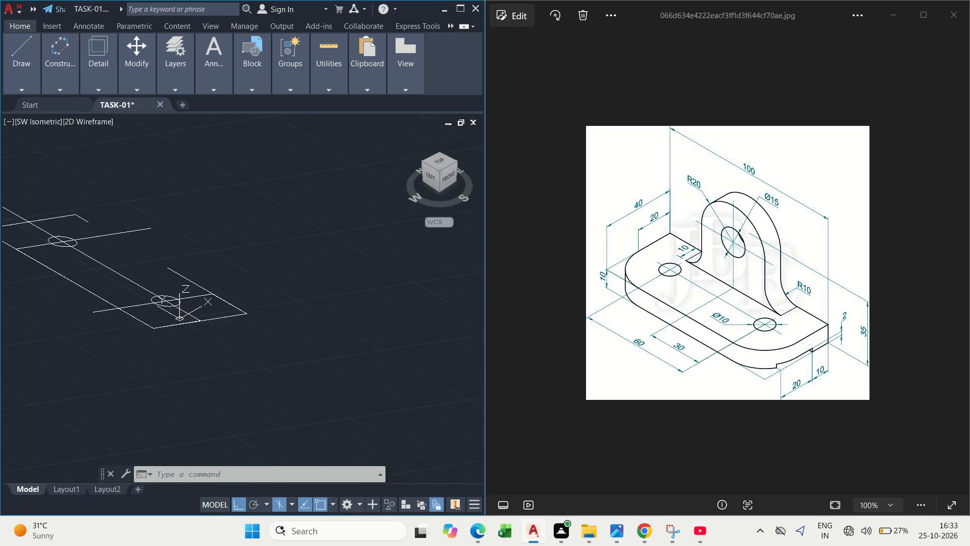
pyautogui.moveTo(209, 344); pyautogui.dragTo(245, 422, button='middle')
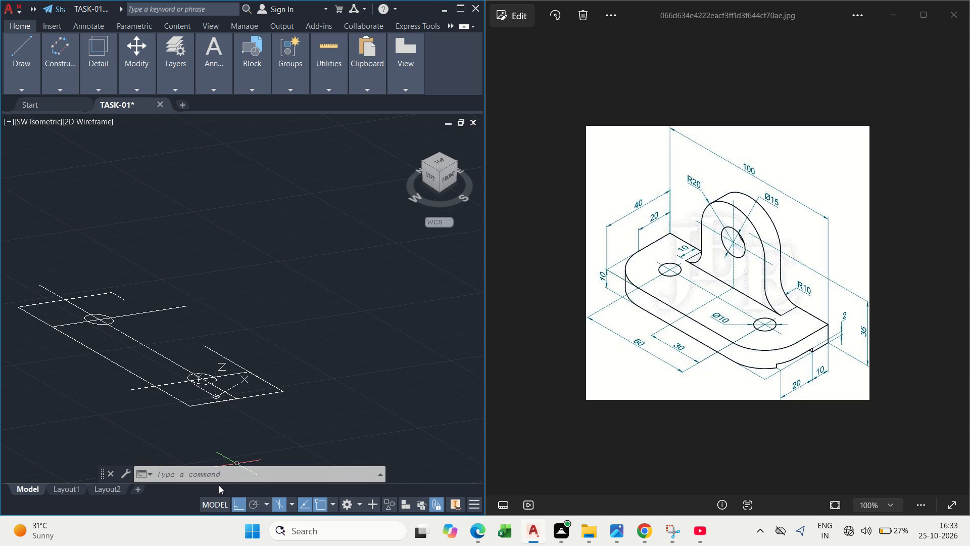
# Draw a line from the base's back right corner 50 along the back edge, then across the base past its front edge.
pyautogui.scroll(1, 199, 371)
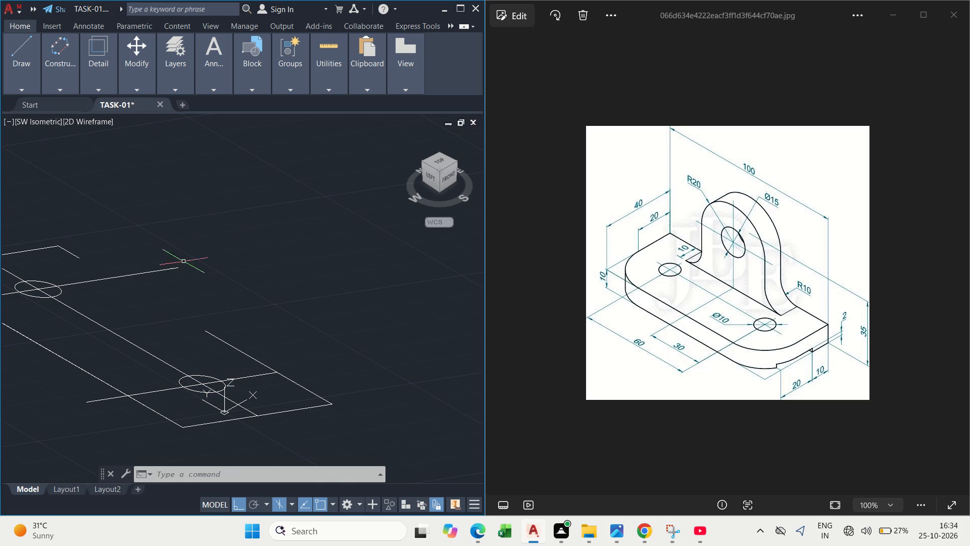
pyautogui.scroll(2, 286, 382)
pyautogui.scroll(-1, 280, 380)
pyautogui.moveTo(266, 375); pyautogui.dragTo(241, 309, button='middle')
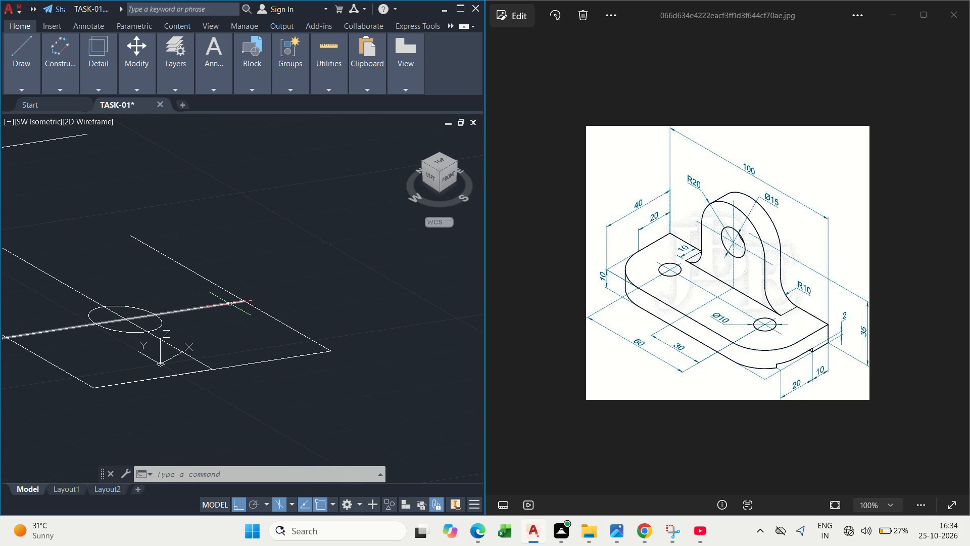
pyautogui.press('l')
pyautogui.press('space')
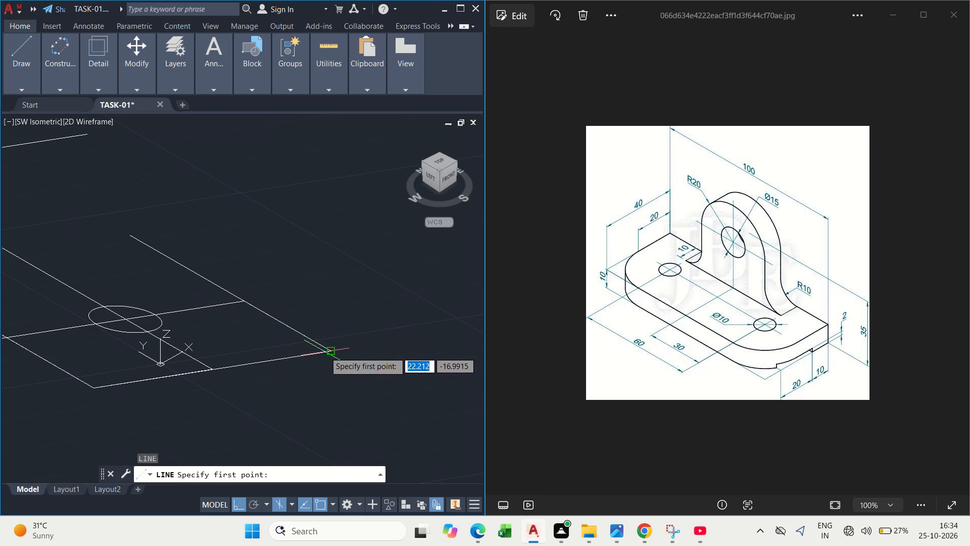
pyautogui.click(331, 352)
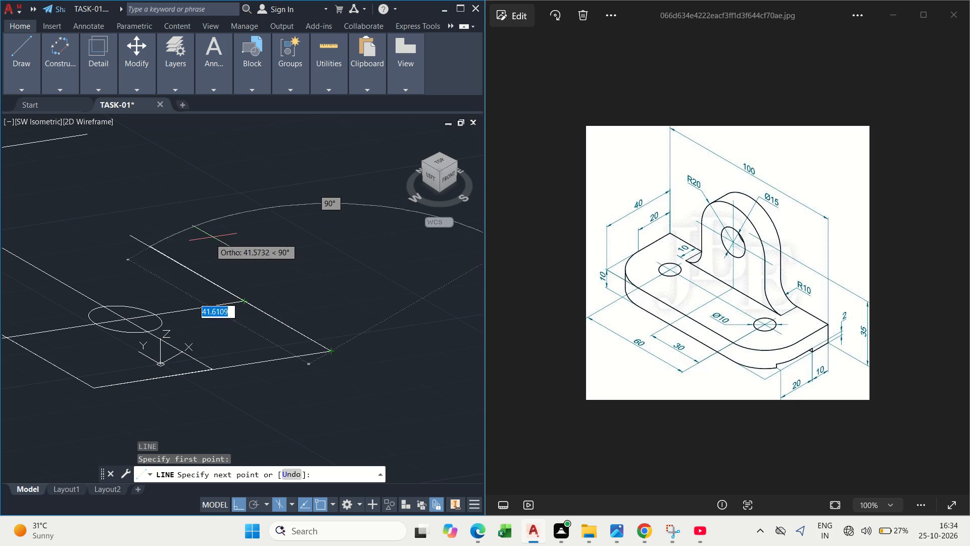
pyautogui.write('50')
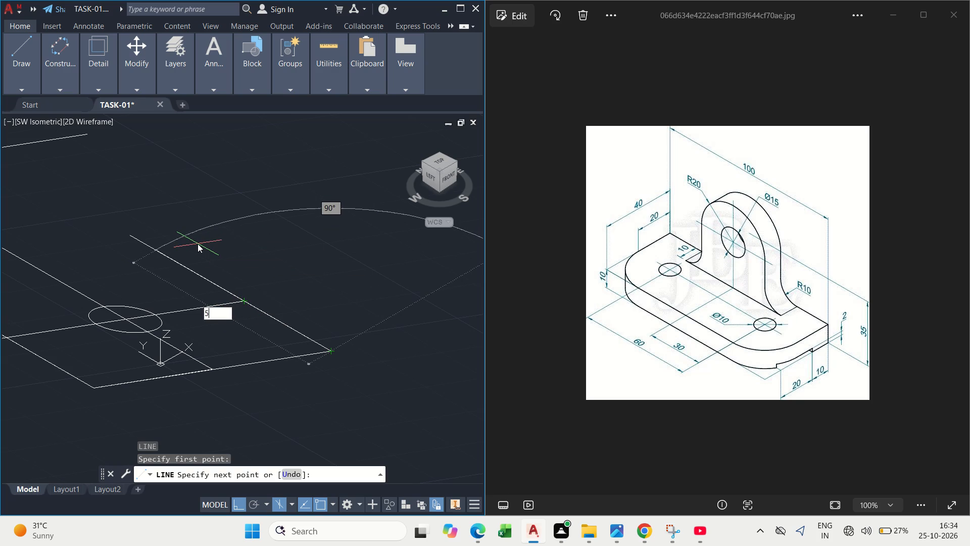
pyautogui.press('Return')
pyautogui.scroll(-1, 109, 265)
pyautogui.moveTo(113, 272); pyautogui.dragTo(522, 217, button='middle')
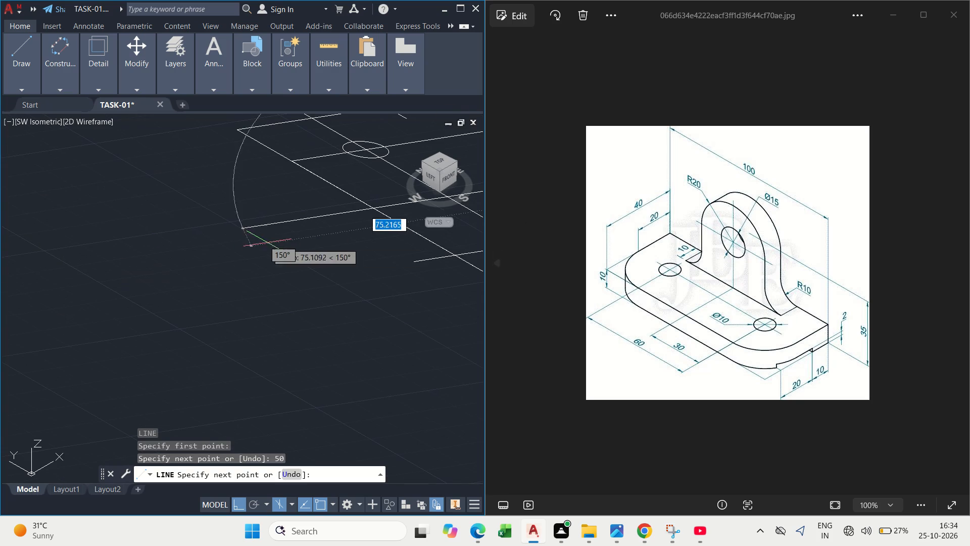
pyautogui.click(319, 225)
pyautogui.moveTo(340, 223); pyautogui.dragTo(59, 304, button='middle')
pyautogui.press('Escape')
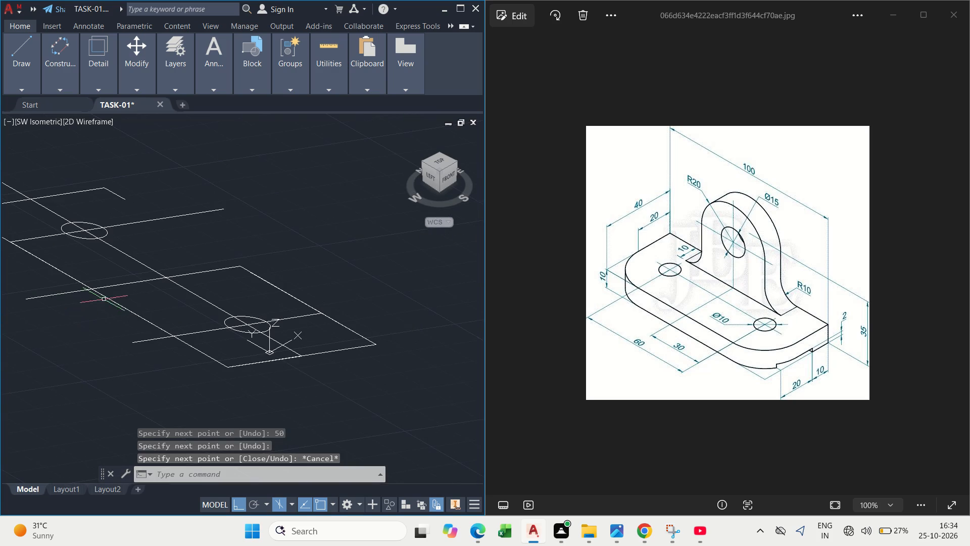
# Draw a line from the base's back right corner 10 along the right end, then lengthwise about 110 past the base's left end.
pyautogui.scroll(1, 156, 286)
pyautogui.moveTo(171, 277); pyautogui.dragTo(162, 297, button='middle')
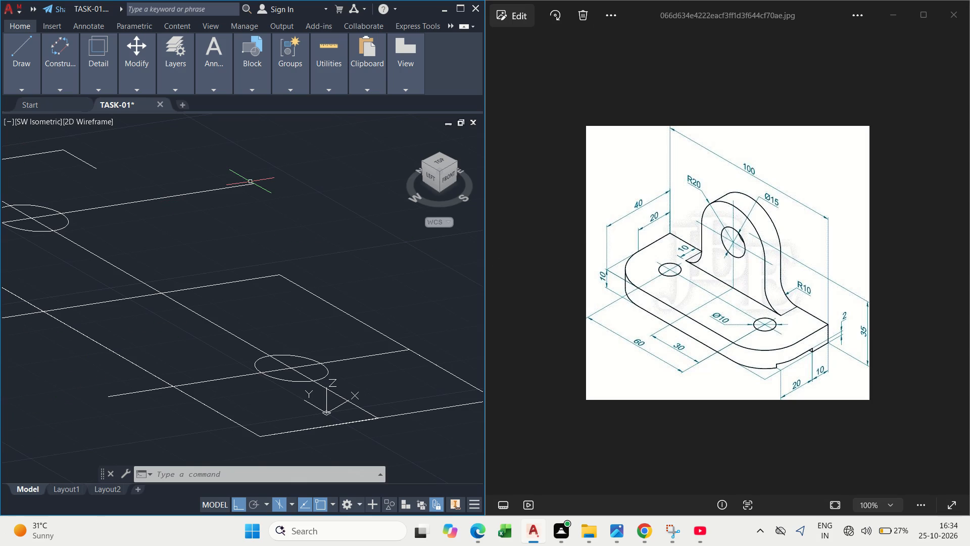
pyautogui.moveTo(171, 225); pyautogui.dragTo(206, 289, button='middle')
pyautogui.scroll(-1, 207, 298)
pyautogui.moveTo(164, 315); pyautogui.dragTo(298, 296, button='middle')
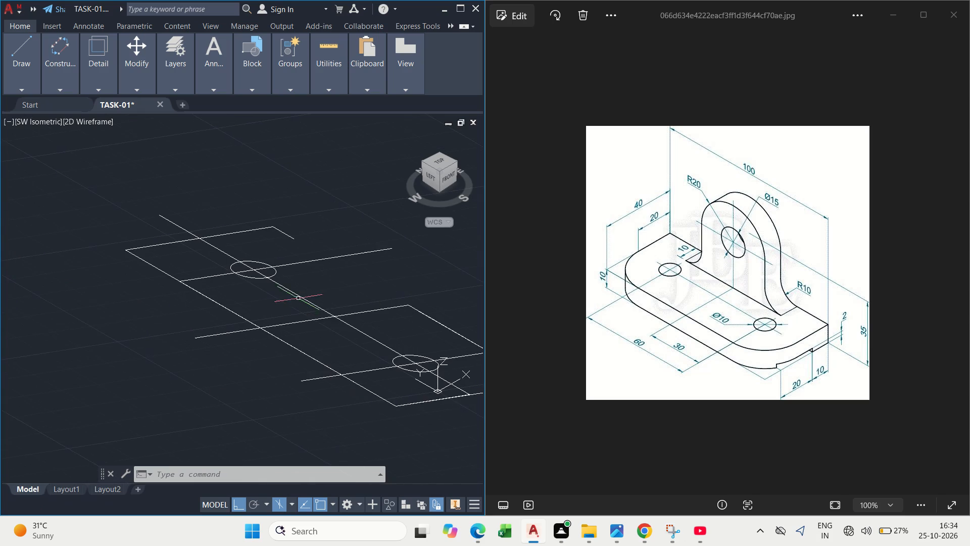
pyautogui.moveTo(347, 287); pyautogui.dragTo(286, 293, button='middle')
pyautogui.scroll(1, 226, 285)
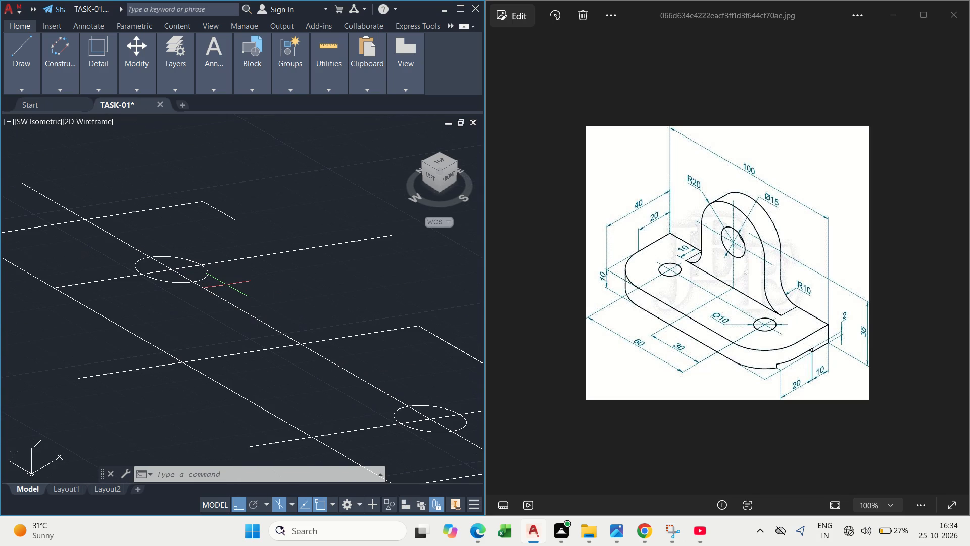
pyautogui.scroll(-1, 226, 285)
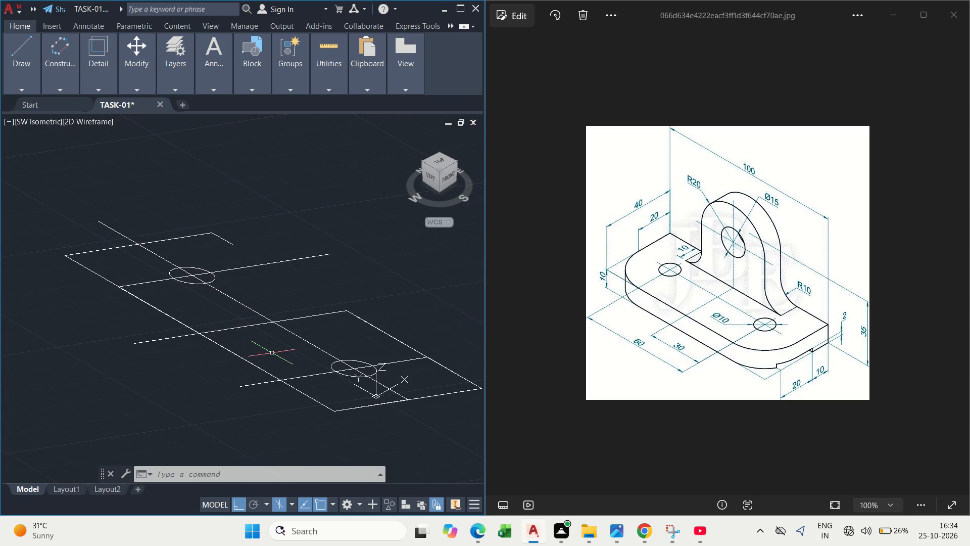
pyautogui.write('L')
pyautogui.press('space')
pyautogui.moveTo(378, 356); pyautogui.dragTo(306, 355, button='middle')
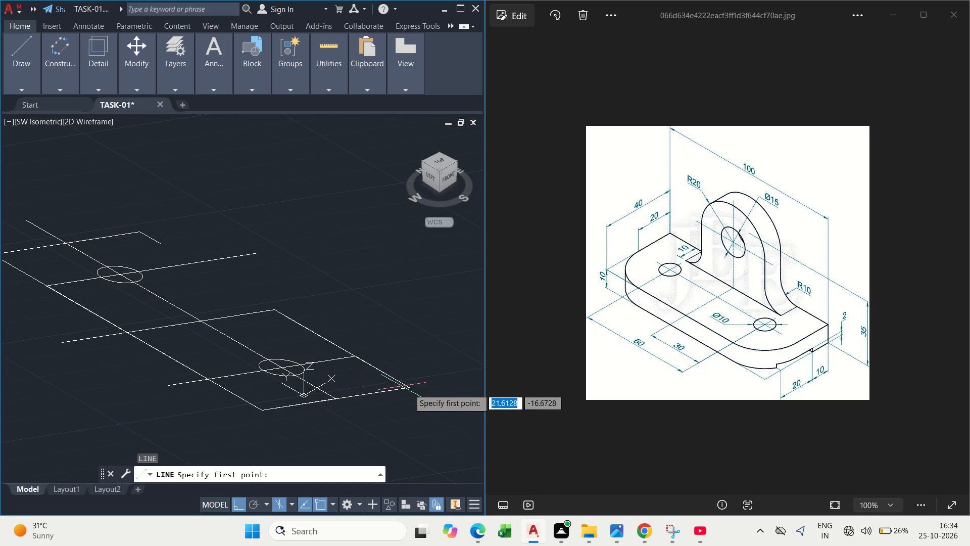
pyautogui.moveTo(411, 389); pyautogui.dragTo(363, 382)
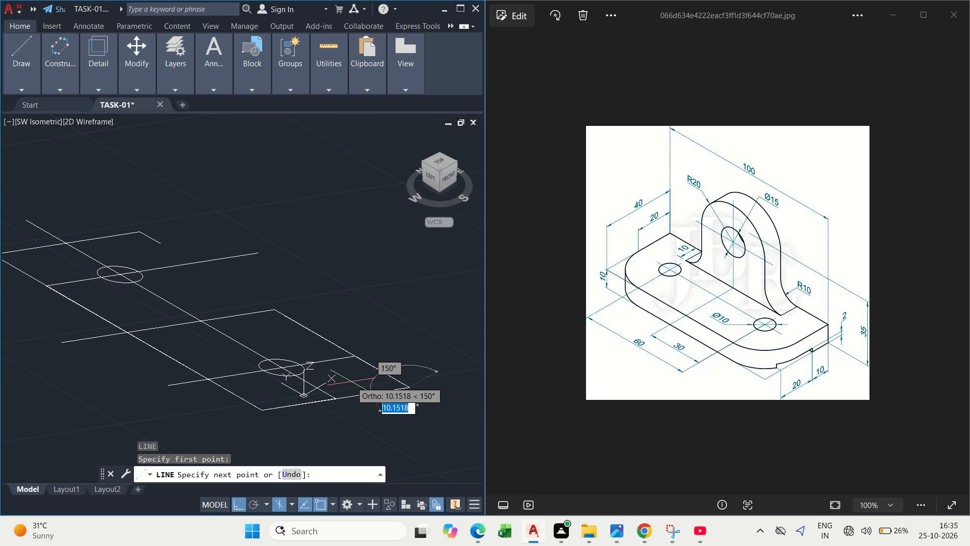
pyautogui.write('10')
pyautogui.press('Return')
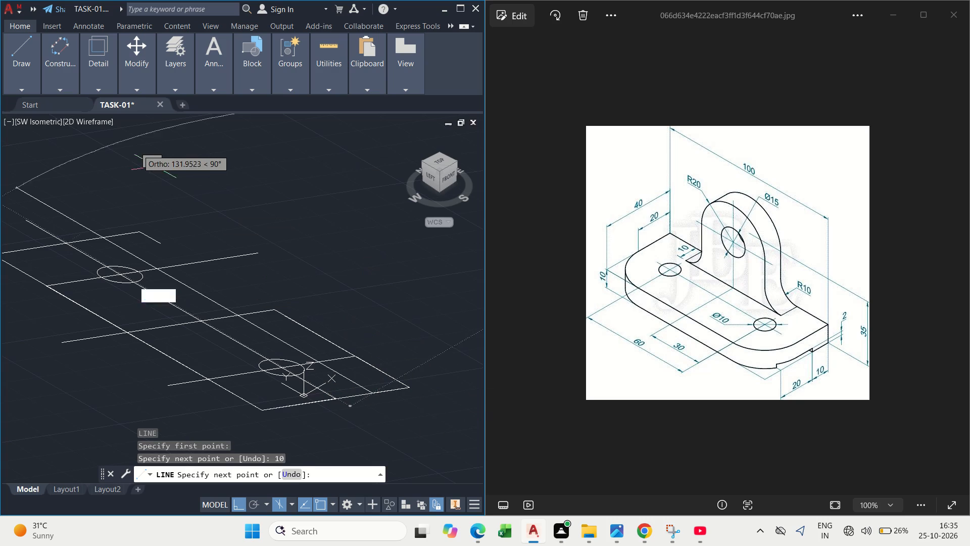
pyautogui.click(100, 217)
pyautogui.press('Escape')
pyautogui.scroll(1, 160, 280)
pyautogui.middleClick(147, 278)
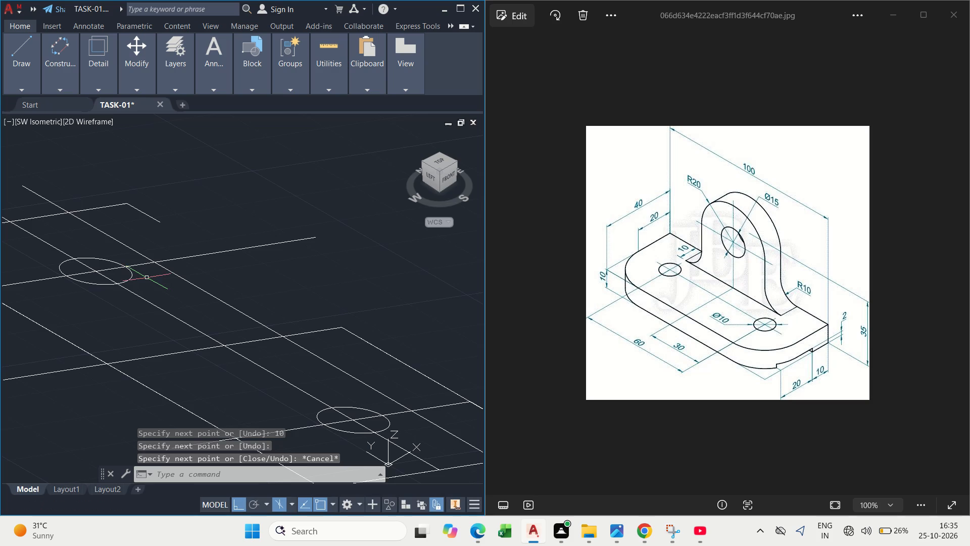
pyautogui.scroll(-1, 144, 279)
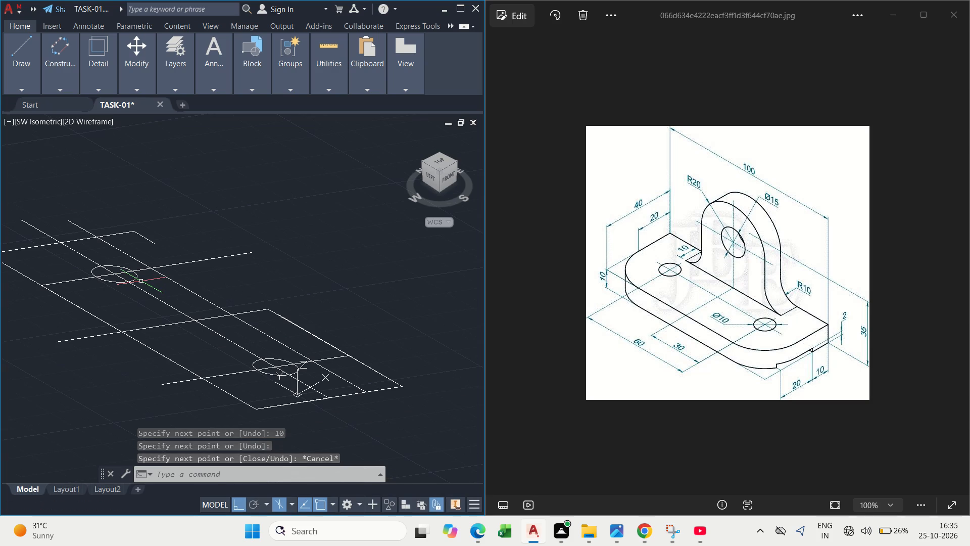
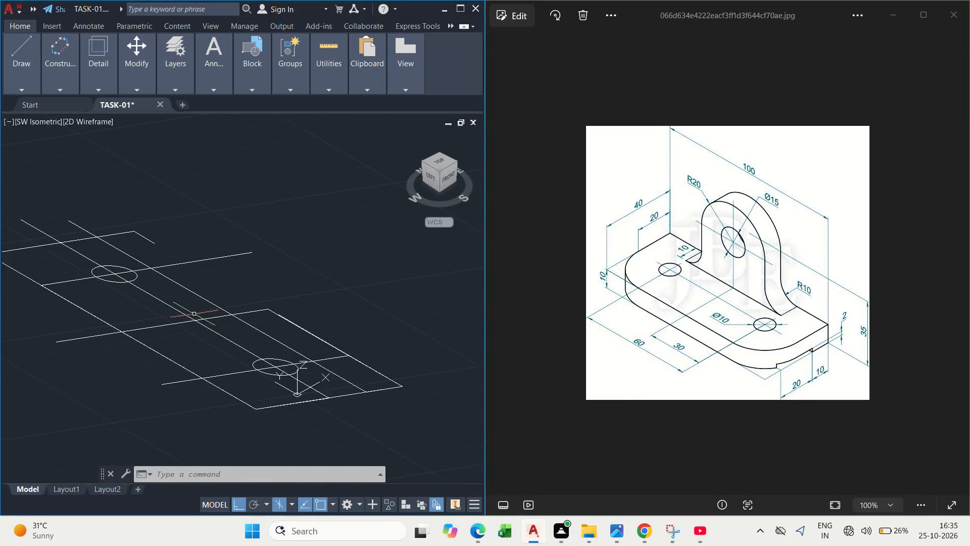
# Draw a line 20 upward from where the left hole's cross line meets the rear lengthwise layout line.
pyautogui.scroll(2, 199, 309)
pyautogui.moveTo(199, 309); pyautogui.dragTo(175, 331, button='middle')
pyautogui.scroll(-1, 175, 331)
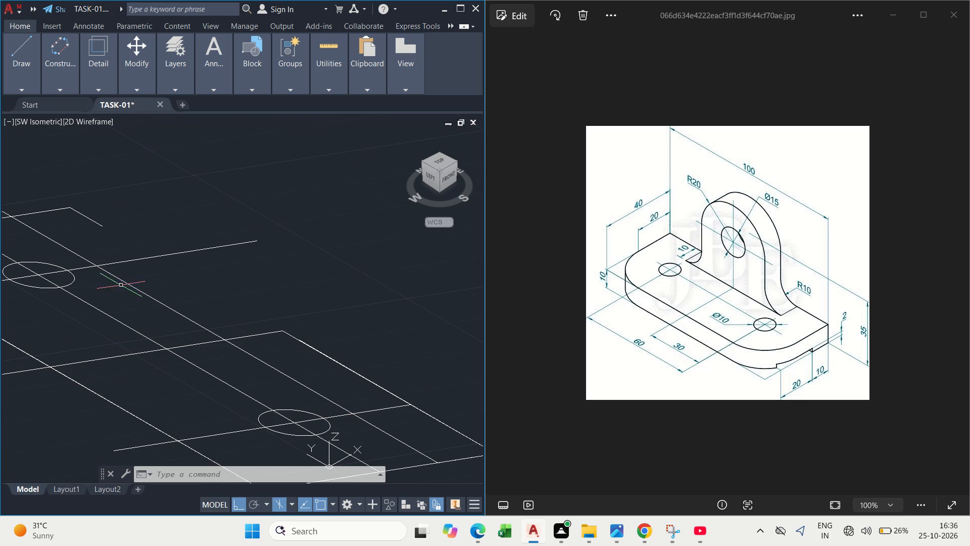
pyautogui.click(22, 49)
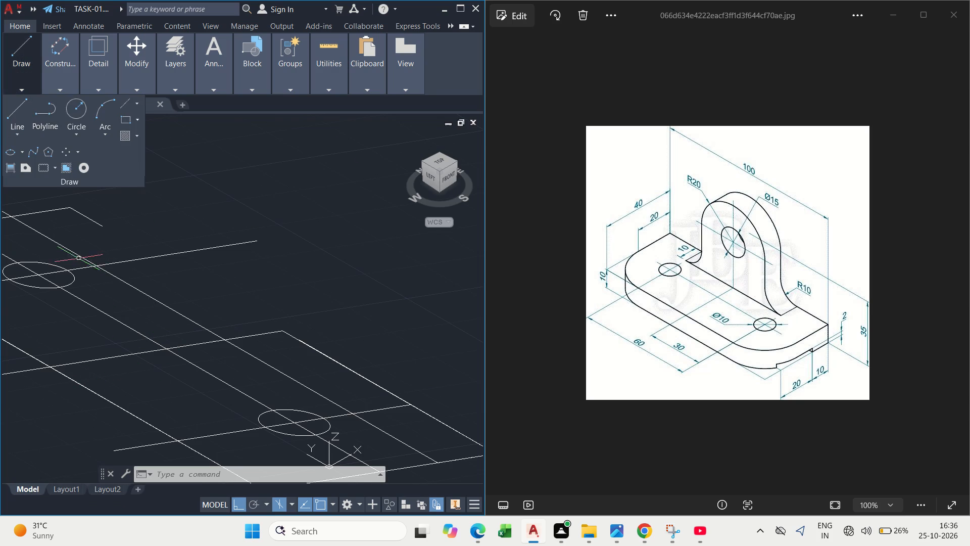
pyautogui.moveTo(78, 258); pyautogui.dragTo(197, 356, button='middle')
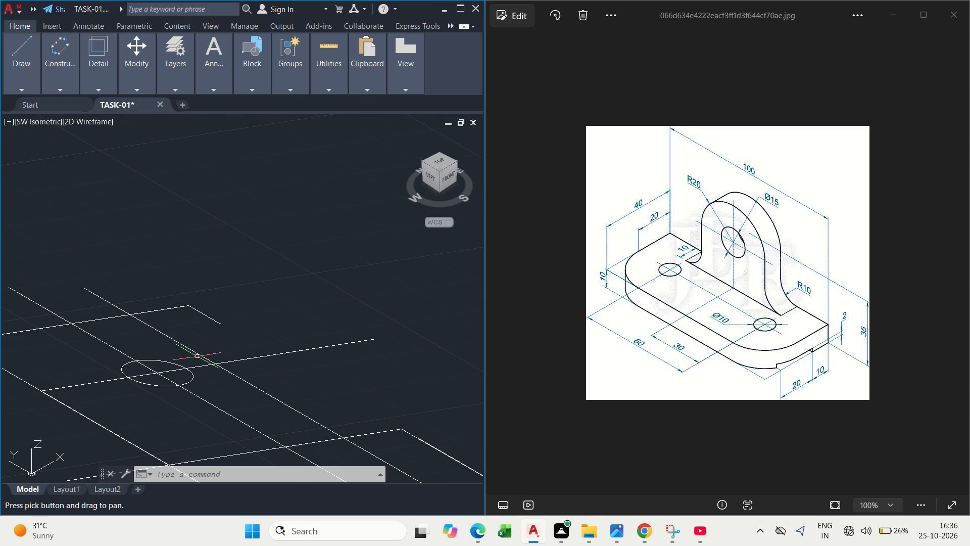
pyautogui.press('l')
pyautogui.click(237, 387)
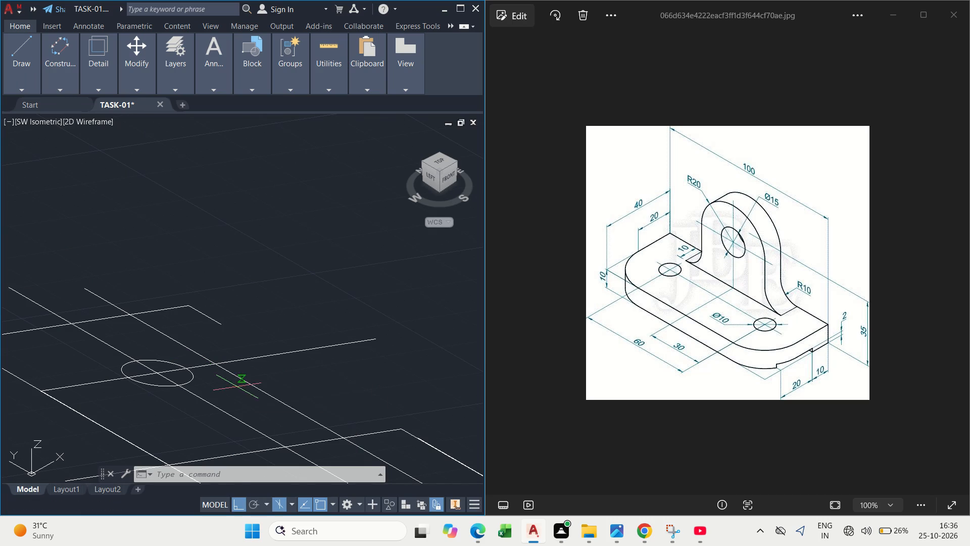
pyautogui.moveTo(214, 364); pyautogui.dragTo(215, 349)
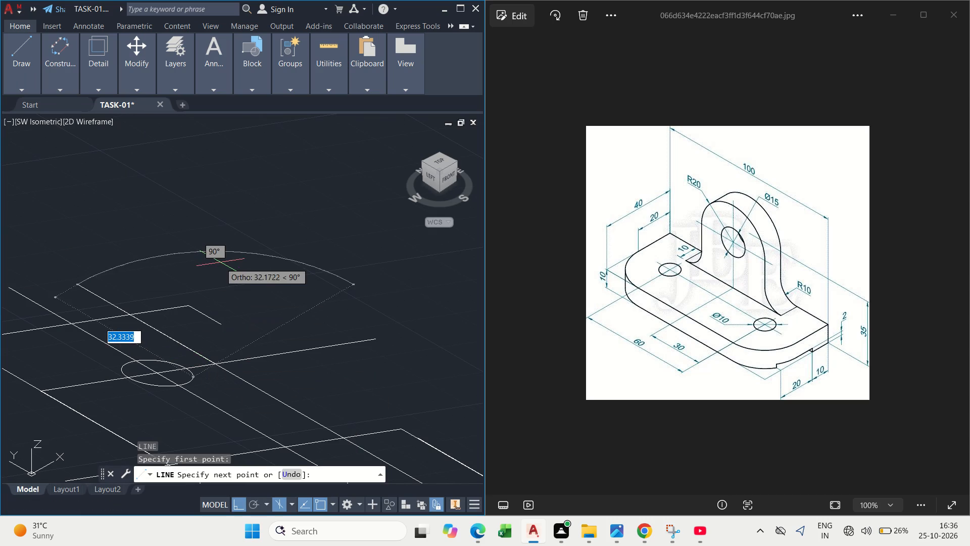
pyautogui.press('F5')
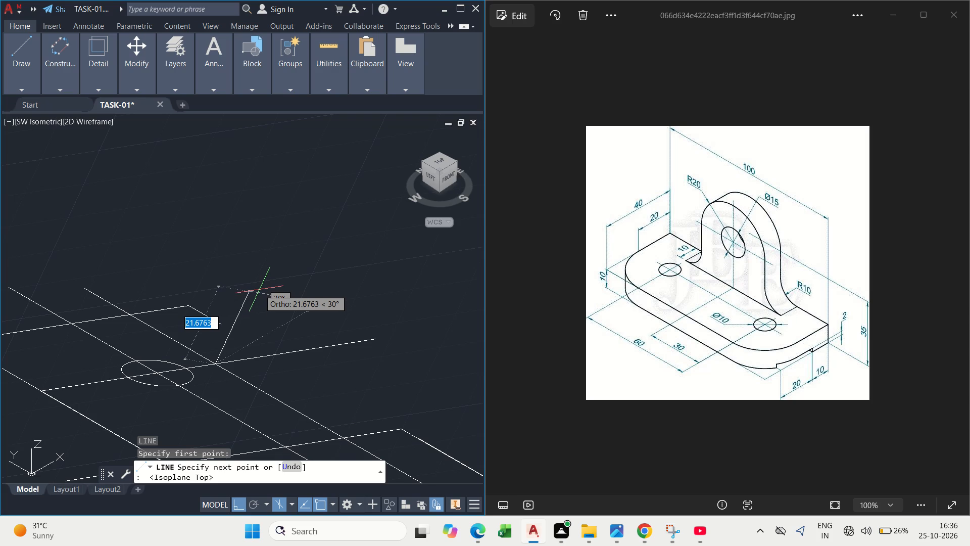
pyautogui.press('F5')
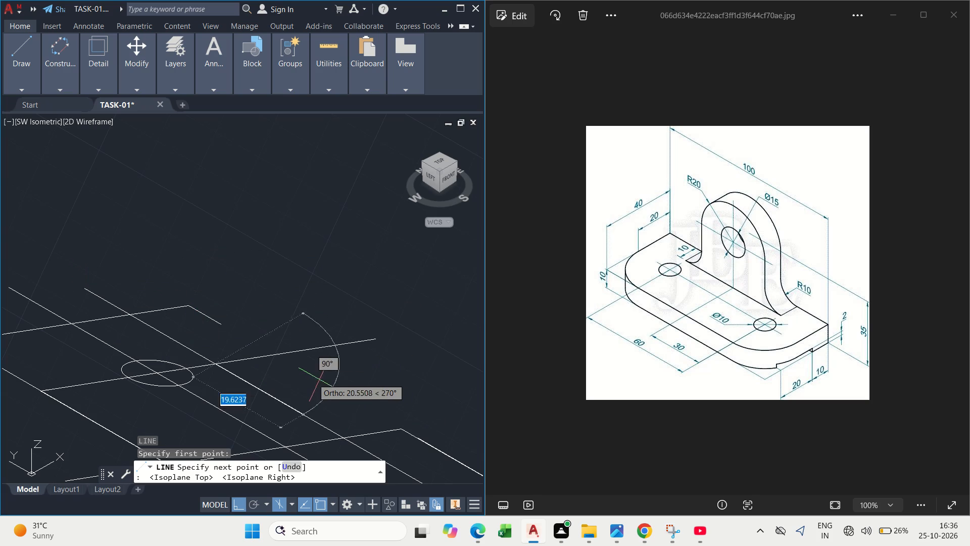
pyautogui.press('F5')
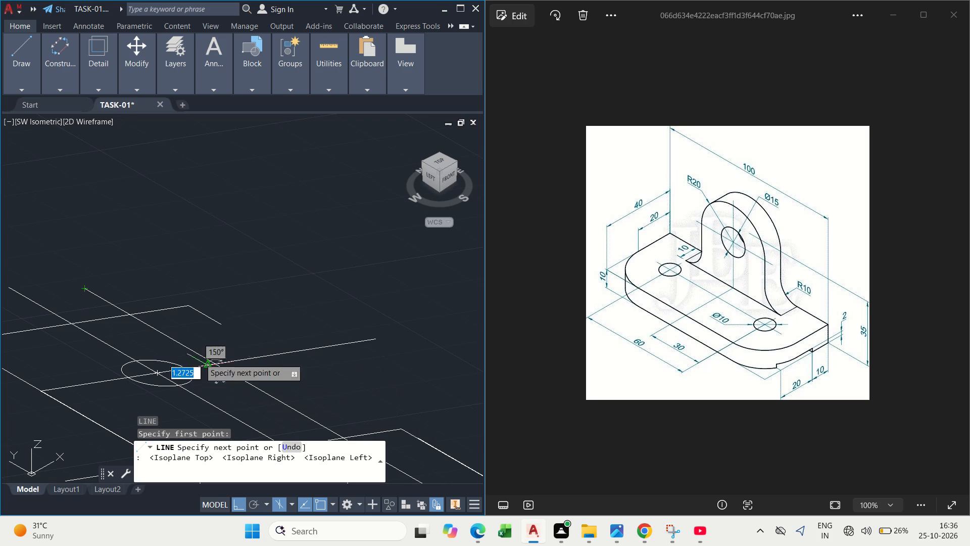
pyautogui.press('F5')
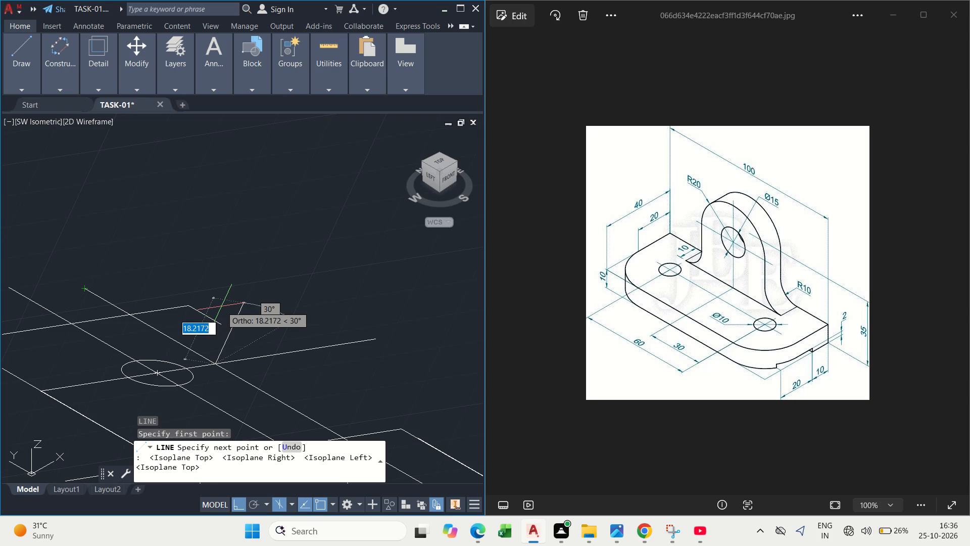
pyautogui.write('20')
pyautogui.press('Return')
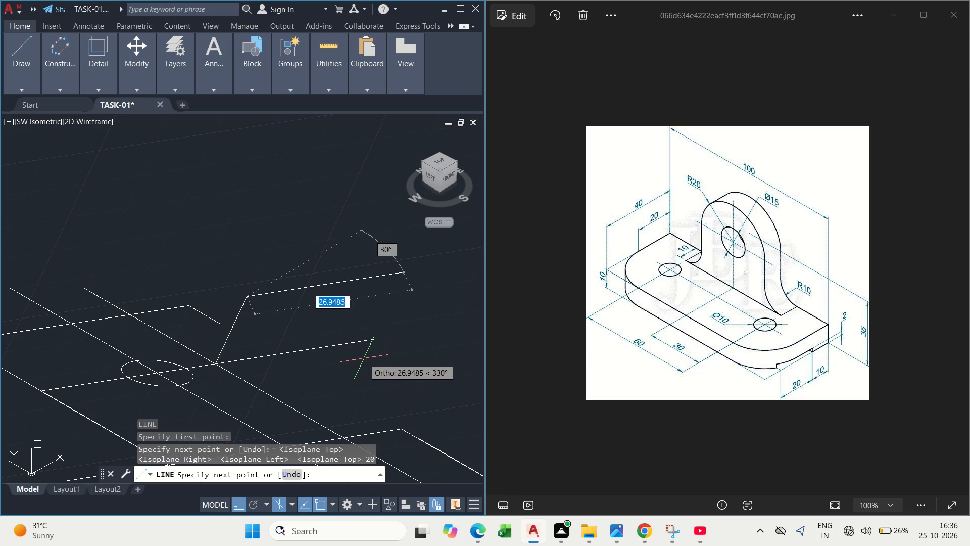
# Continue the upright's outline 60 lengthwise, then down to where the right hole's cross line meets the rear layout line.
pyautogui.press('F5')
pyautogui.moveTo(357, 375); pyautogui.dragTo(321, 336, button='middle')
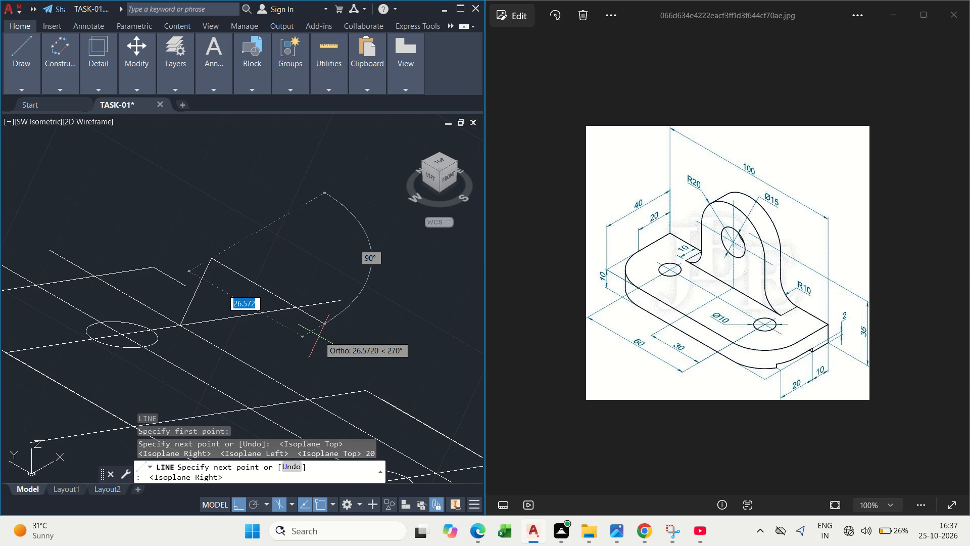
pyautogui.write('60')
pyautogui.press('Return')
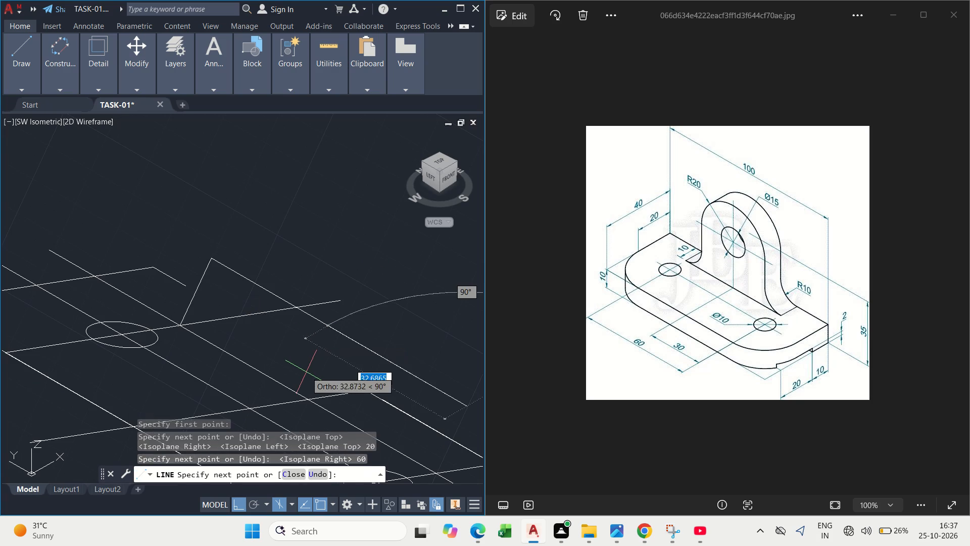
pyautogui.moveTo(311, 372); pyautogui.dragTo(251, 351, button='middle')
pyautogui.scroll(-1, 245, 355)
pyautogui.moveTo(349, 395); pyautogui.dragTo(304, 281, button='middle')
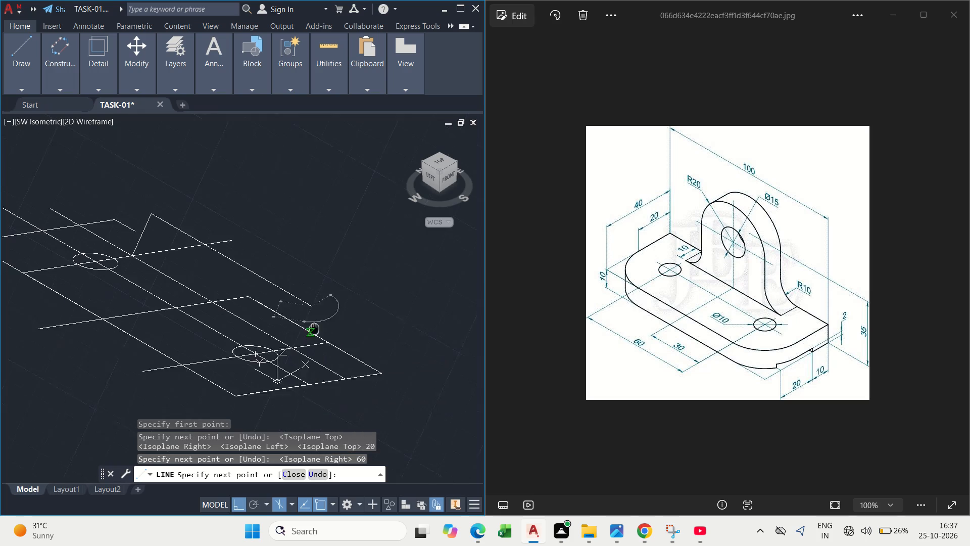
pyautogui.moveTo(304, 281); pyautogui.dragTo(304, 284, button='middle')
pyautogui.scroll(3, 298, 325)
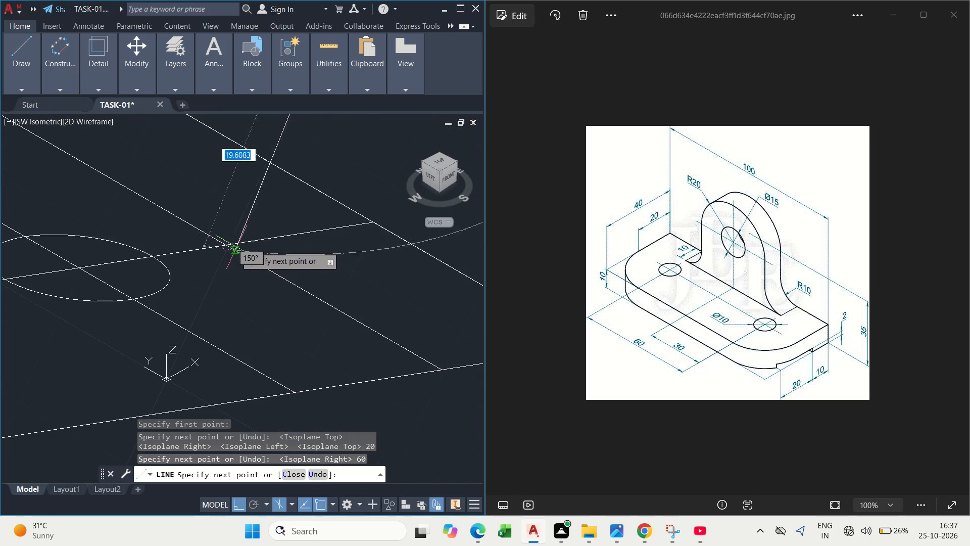
pyautogui.click(230, 245)
pyautogui.scroll(-2, 255, 326)
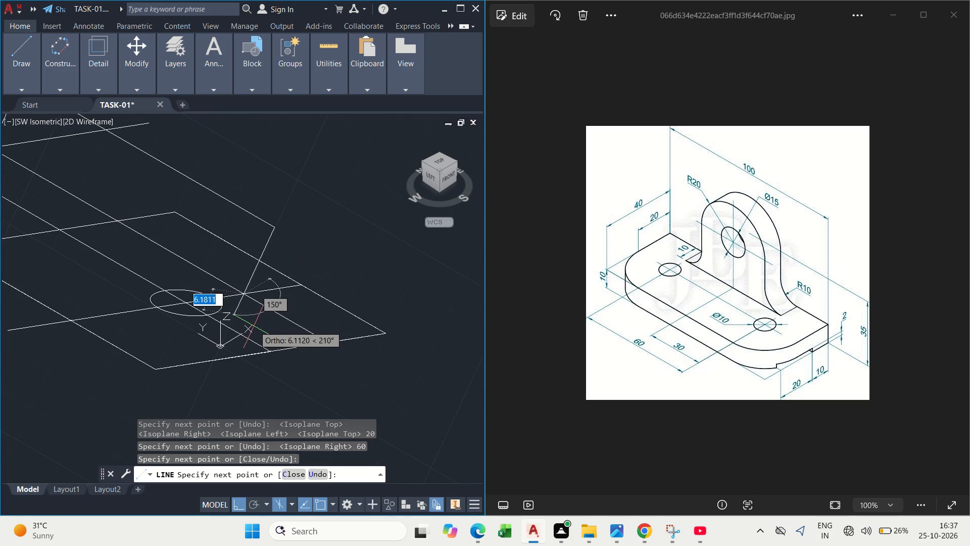
pyautogui.press('Escape')
# Erase the cross line running through the base's left hole.
pyautogui.moveTo(282, 292); pyautogui.dragTo(275, 296, button='middle')
pyautogui.scroll(-1, 275, 296)
pyautogui.scroll(1, 167, 181)
pyautogui.moveTo(169, 190); pyautogui.dragTo(178, 205, button='middle')
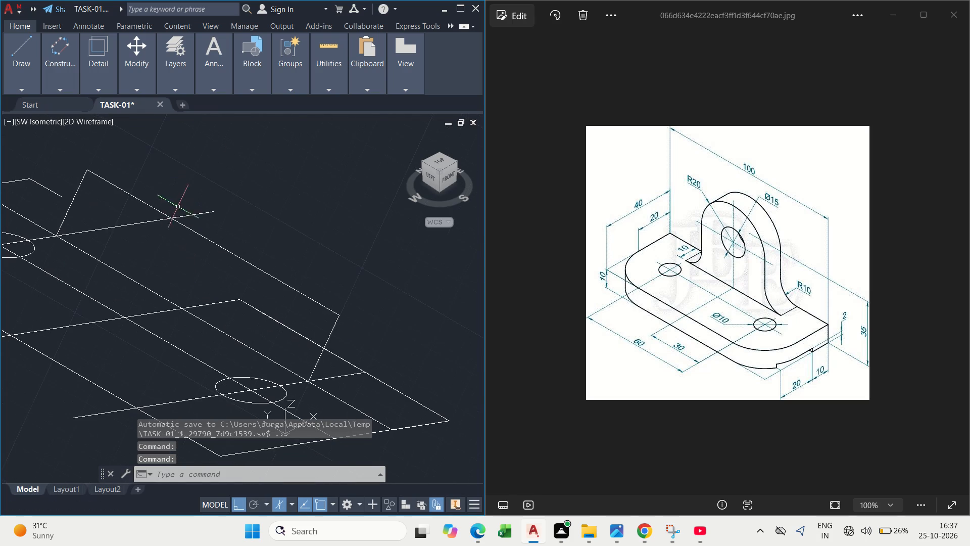
pyautogui.moveTo(132, 227); pyautogui.dragTo(144, 236, button='middle')
pyautogui.click(139, 239)
pyautogui.click(130, 233)
pyautogui.press('Delete')
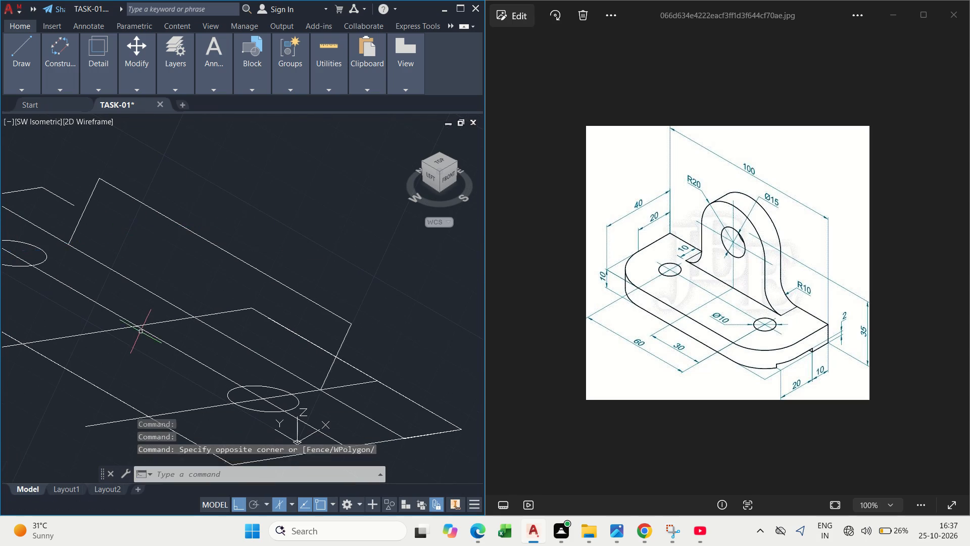
# Extend the short back-edge segment at the base's left end to the upright's left side.
pyautogui.moveTo(154, 354); pyautogui.dragTo(161, 359, button='middle')
pyautogui.scroll(-1, 162, 358)
pyautogui.scroll(2, 87, 279)
pyautogui.scroll(-1, 153, 317)
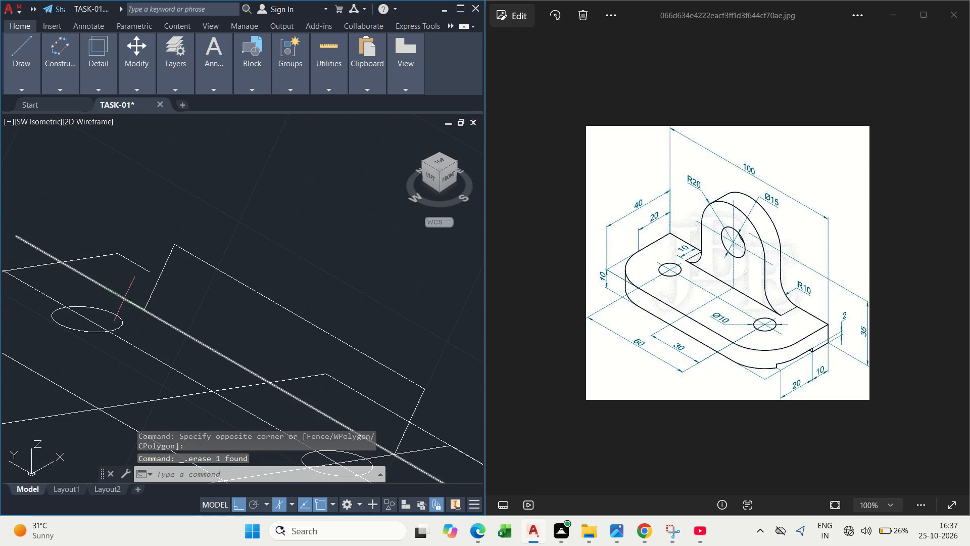
pyautogui.press('e')
pyautogui.press('x')
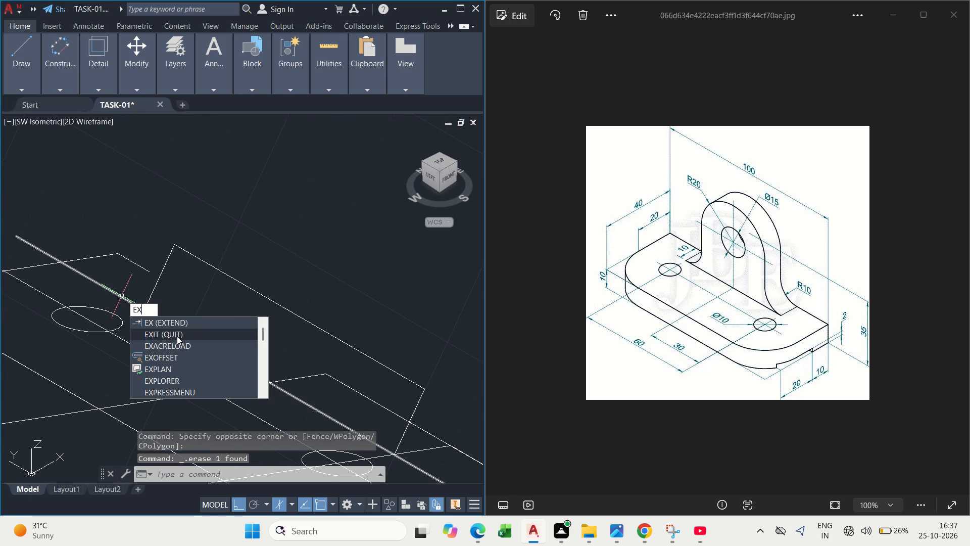
pyautogui.click(180, 322)
pyautogui.moveTo(152, 253); pyautogui.dragTo(144, 282)
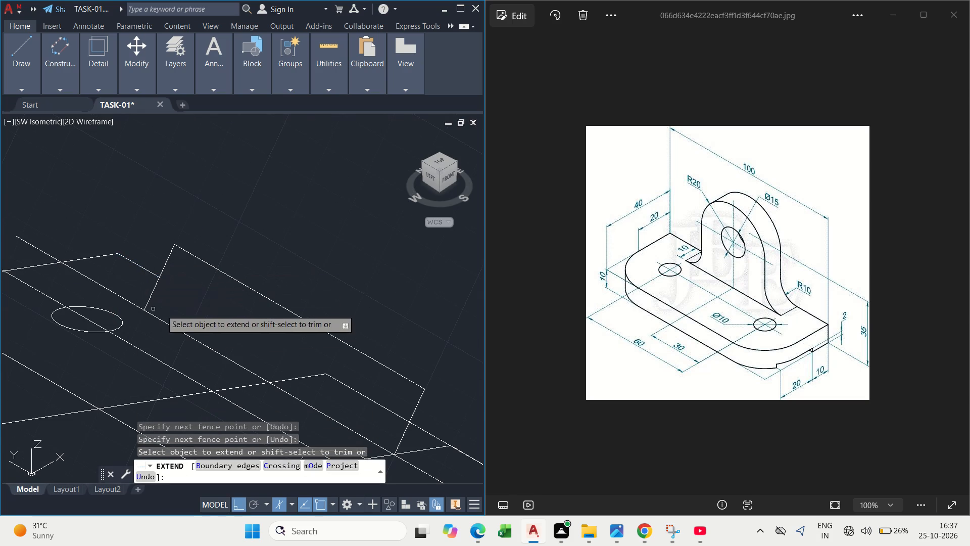
pyautogui.moveTo(223, 349); pyautogui.dragTo(173, 313, button='middle')
pyautogui.press('Escape')
pyautogui.press('Escape')
# Trim the back edge inside the upright's outline and the middle and right cross lines beyond the rear layout line.
pyautogui.write('TR')
pyautogui.press('space')
pyautogui.moveTo(245, 333); pyautogui.dragTo(321, 355)
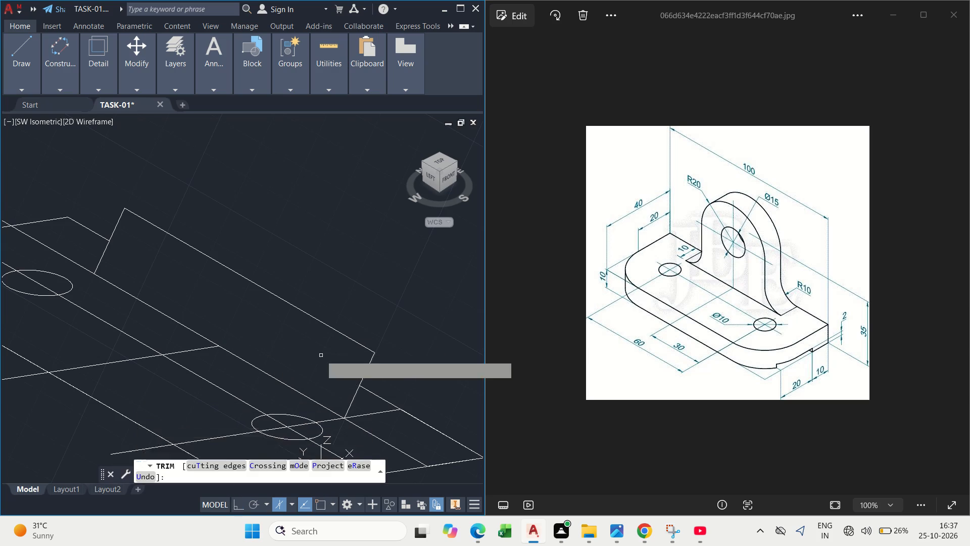
pyautogui.moveTo(362, 413); pyautogui.dragTo(395, 440)
pyautogui.moveTo(379, 399); pyautogui.dragTo(341, 397, button='middle')
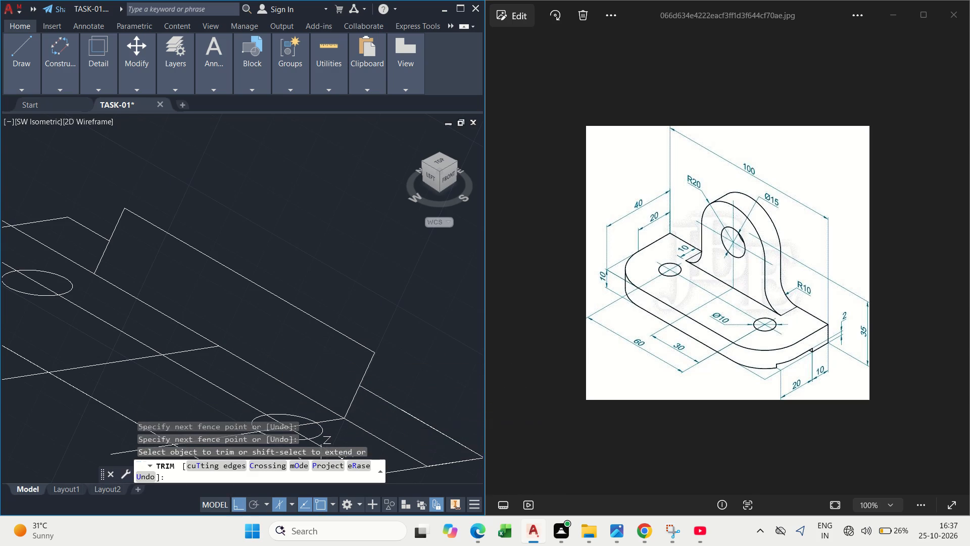
pyautogui.moveTo(341, 397); pyautogui.dragTo(290, 385, button='middle')
pyautogui.press('Escape')
# Draw the upright's right end face from its lower front corner: 10 toward the back, 20 up, then to its top front corner.
pyautogui.moveTo(274, 404); pyautogui.dragTo(233, 357, button='middle')
pyautogui.press('l')
pyautogui.press('space')
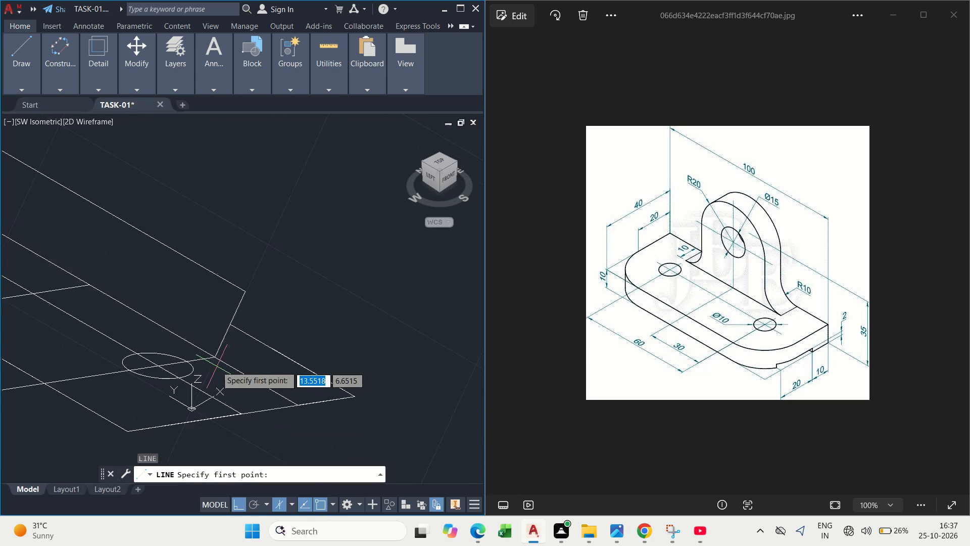
pyautogui.click(214, 360)
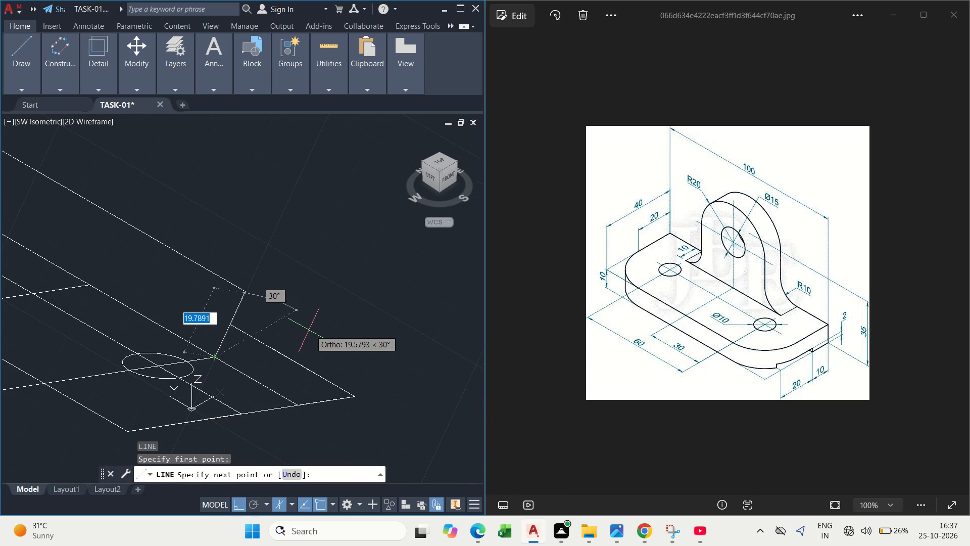
pyautogui.press('F5')
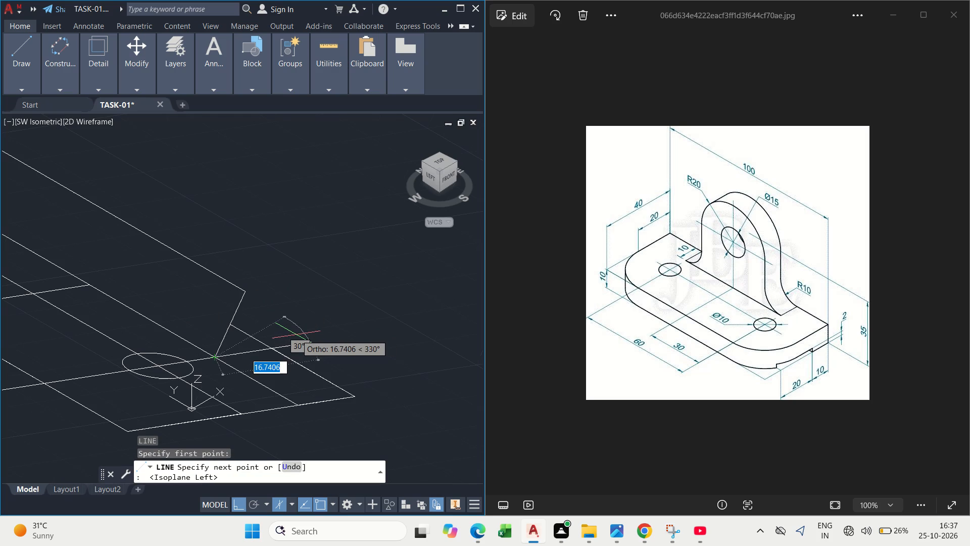
pyautogui.write('10')
pyautogui.press('Return')
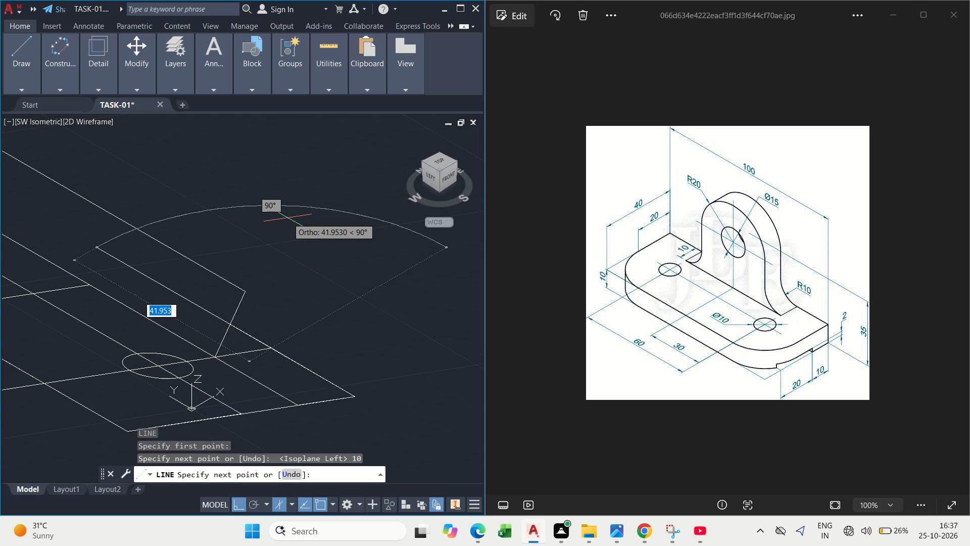
pyautogui.press('F5')
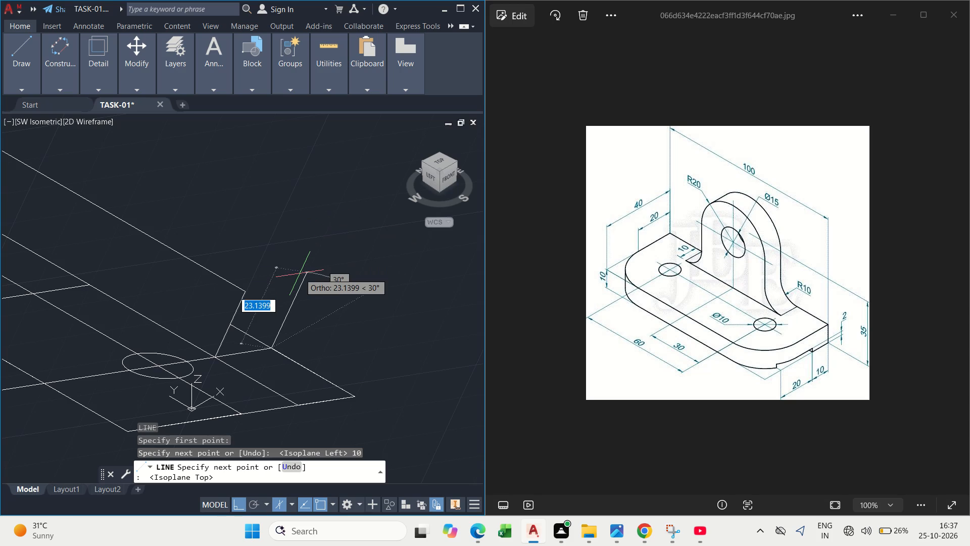
pyautogui.press('2')
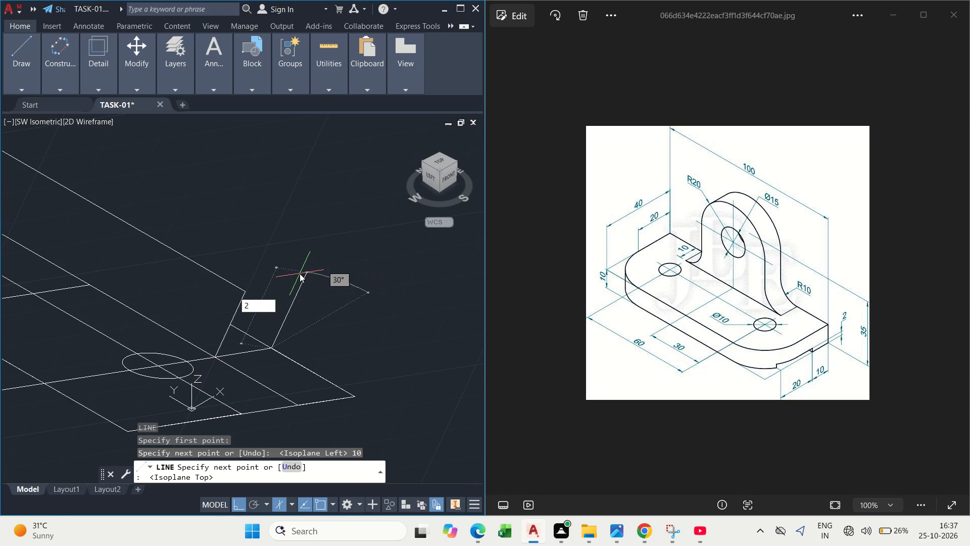
pyautogui.press('0')
pyautogui.press('Return')
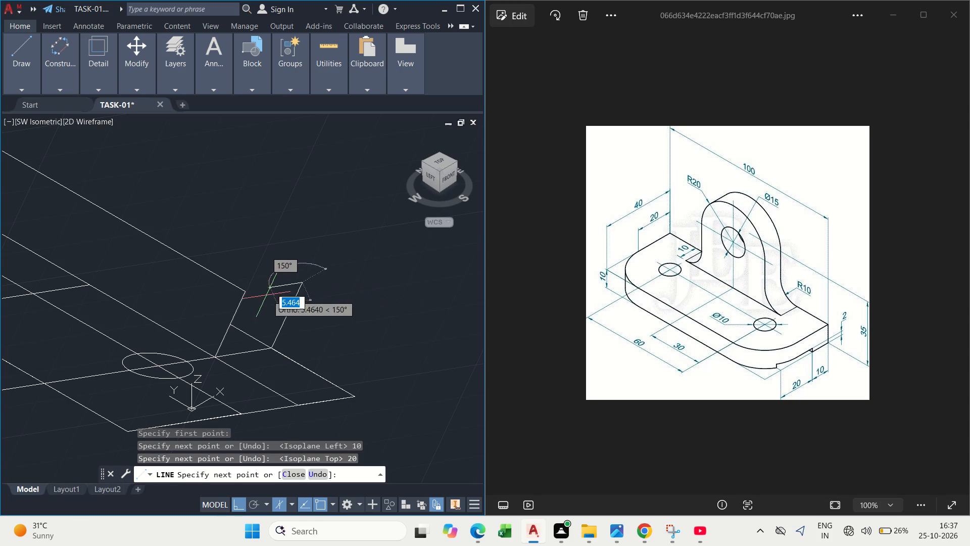
pyautogui.click(244, 296)
pyautogui.press('Escape')
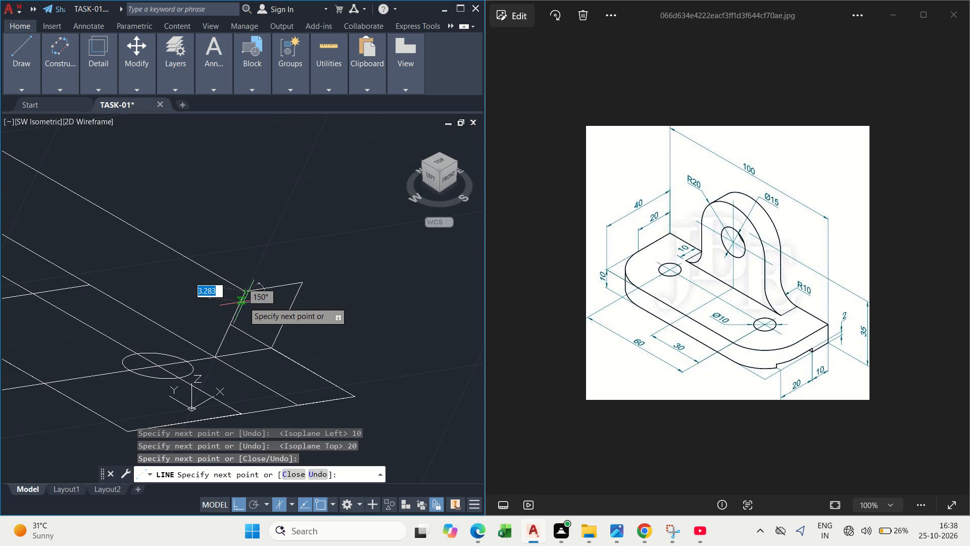
# Draw a centre line from the middle cross line's end on the rear layout line up past the upright's top edge.
pyautogui.scroll(-2, 241, 318)
pyautogui.scroll(1, 177, 297)
pyautogui.middleClick(179, 299)
pyautogui.scroll(1, 212, 260)
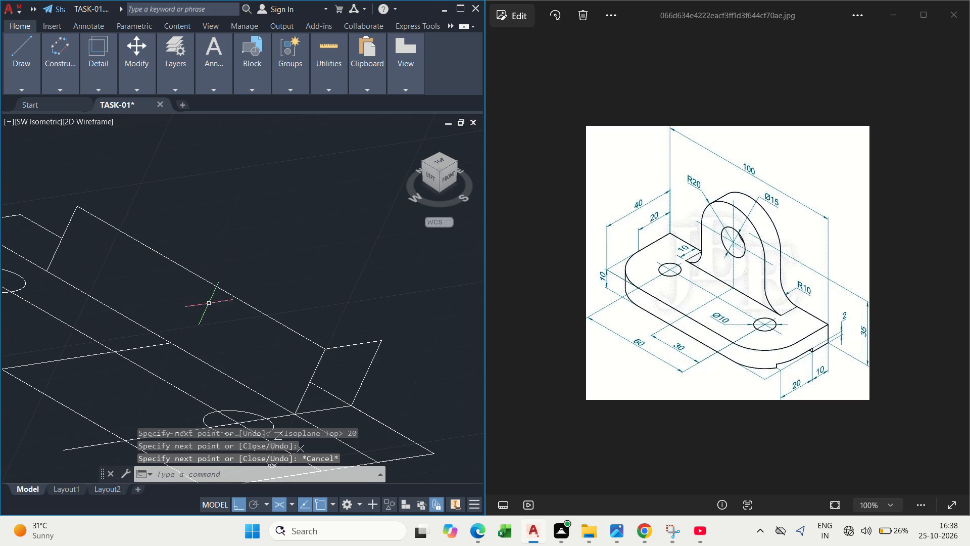
pyautogui.write('L')
pyautogui.press('space')
pyautogui.moveTo(169, 342); pyautogui.dragTo(172, 337)
pyautogui.click(221, 228)
pyautogui.press('Escape')
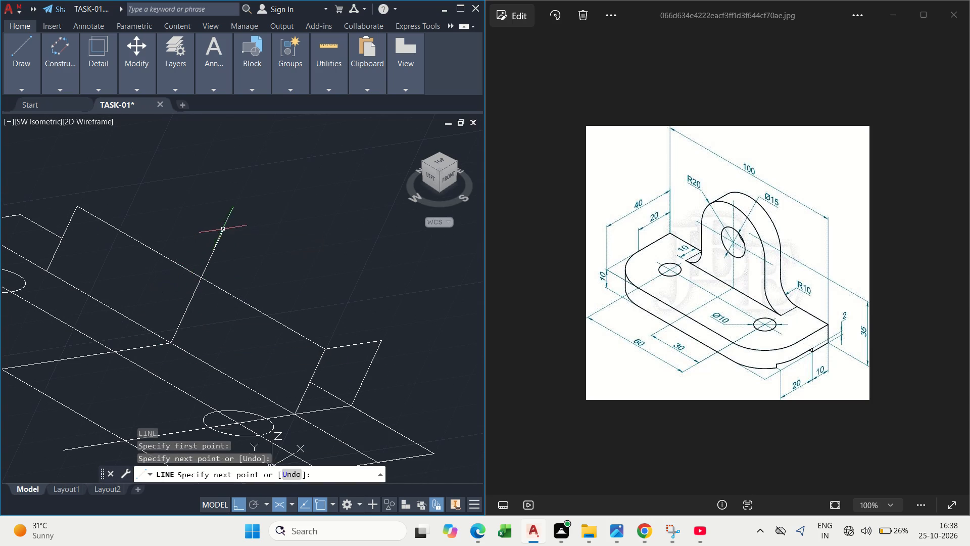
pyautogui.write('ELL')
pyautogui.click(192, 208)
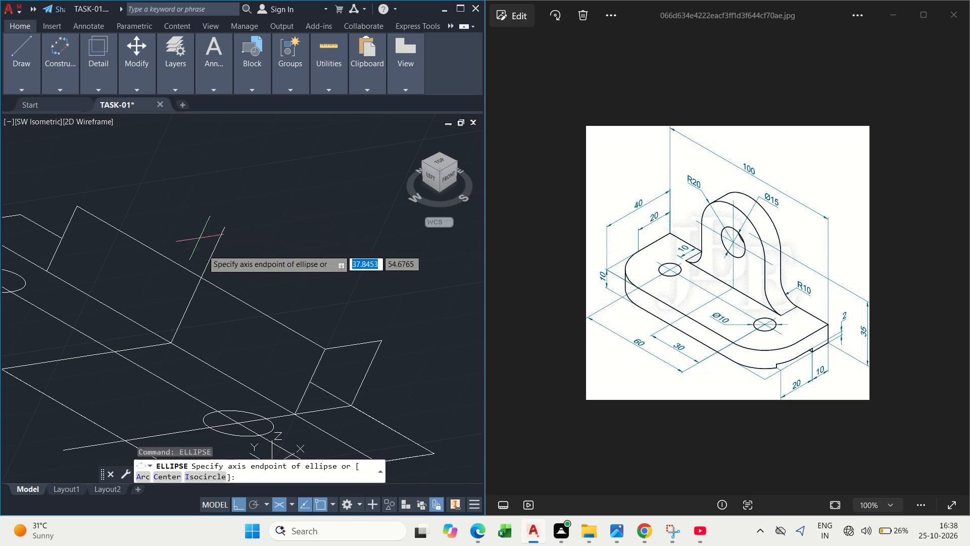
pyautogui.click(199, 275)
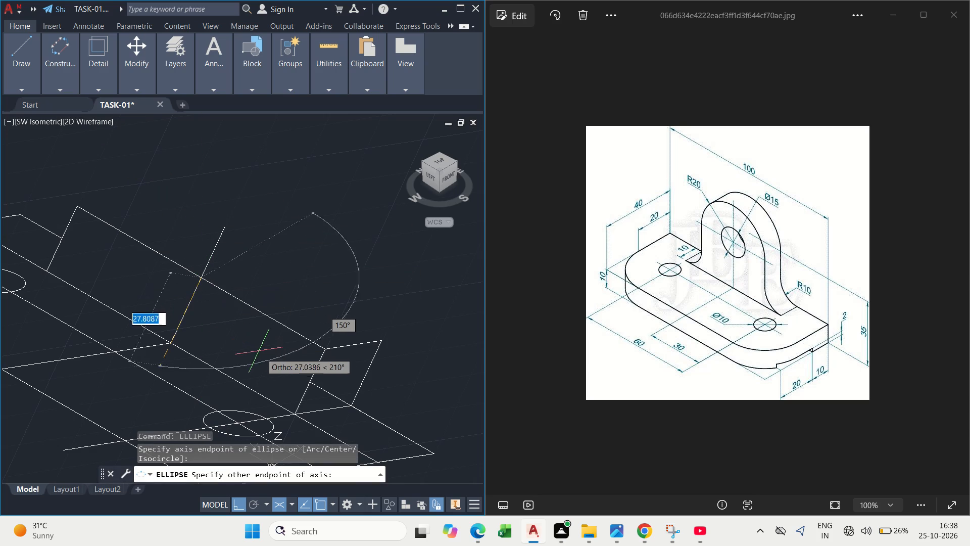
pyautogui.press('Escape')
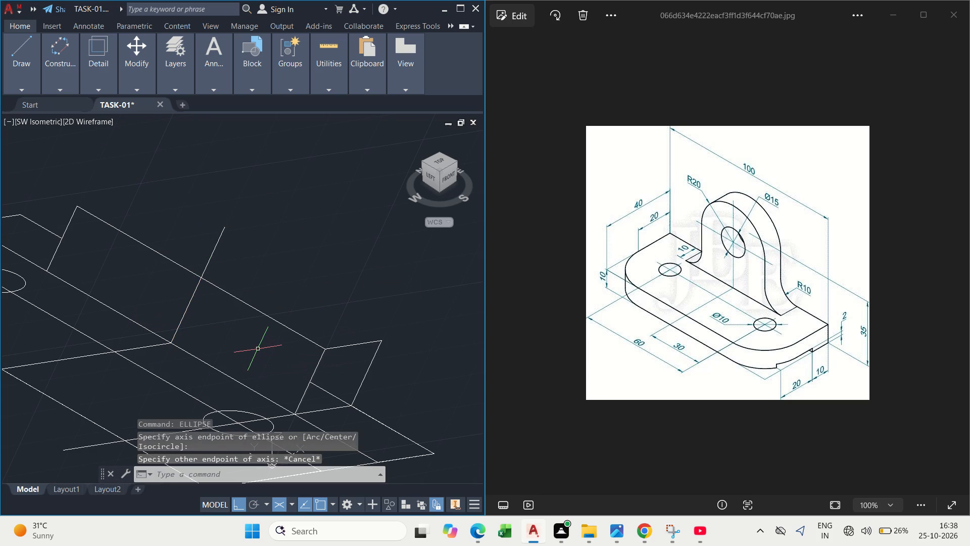
# Draw a right-isoplane isocircle centred where the centre line crosses the upright's top edge, with its radius reaching the top front corner.
pyautogui.press('e')
pyautogui.write('LL')
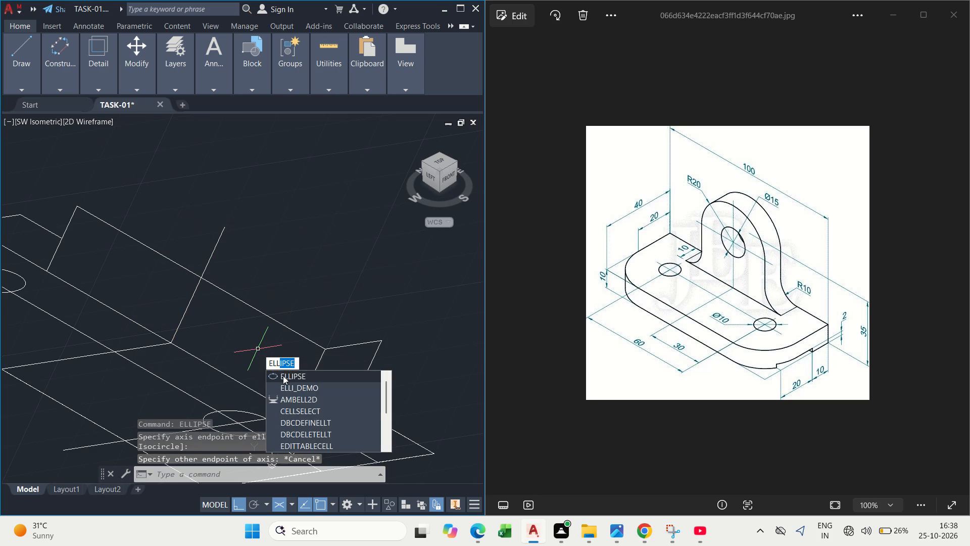
pyautogui.click(284, 376)
pyautogui.click(215, 477)
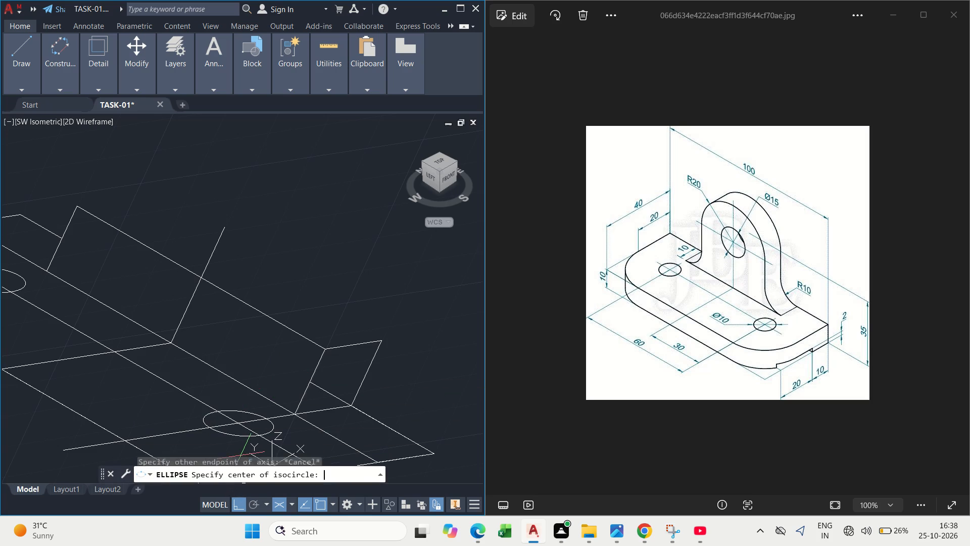
pyautogui.click(201, 279)
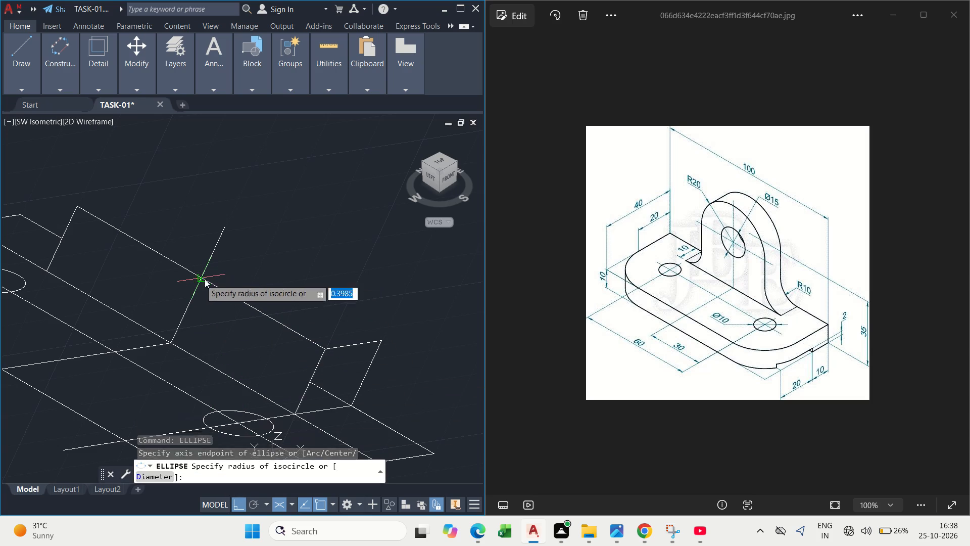
pyautogui.press('F5')
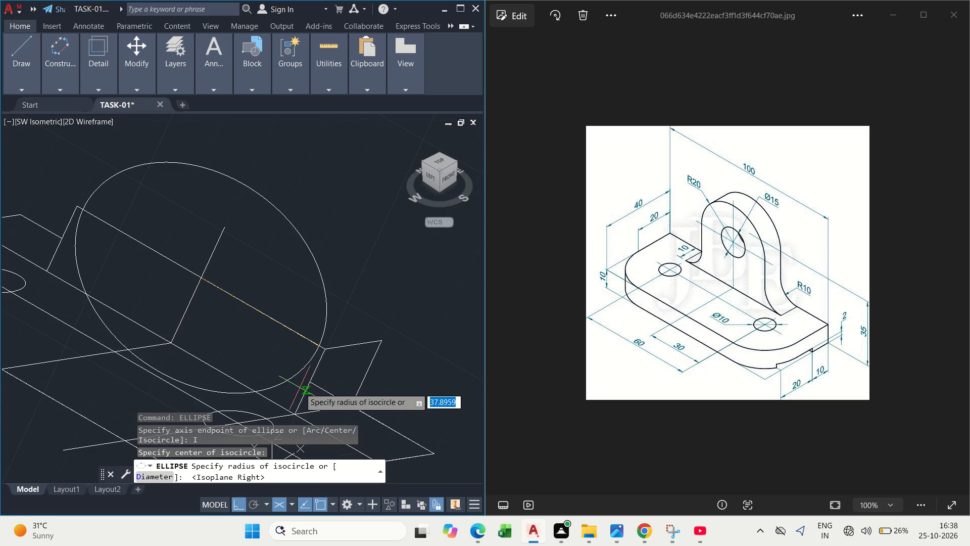
pyautogui.click(322, 350)
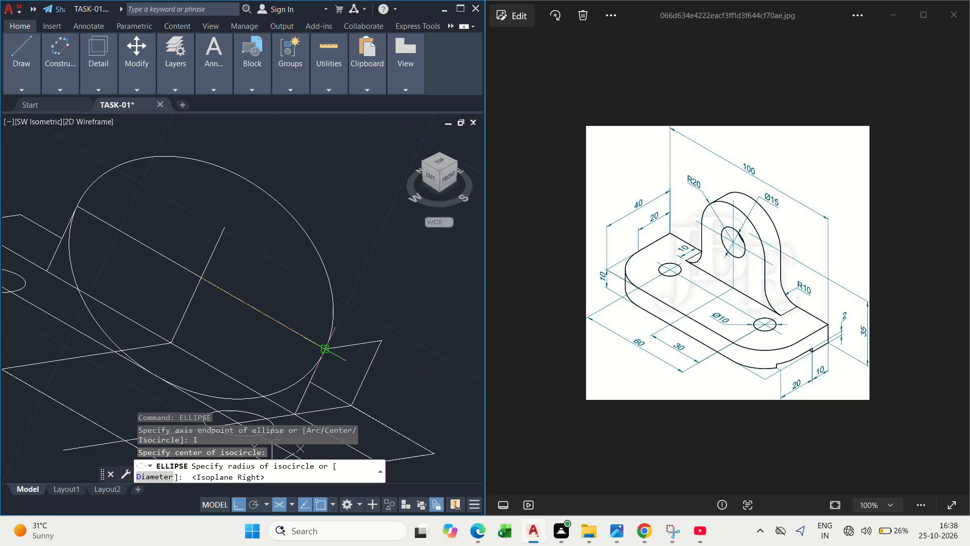
pyautogui.press('Escape')
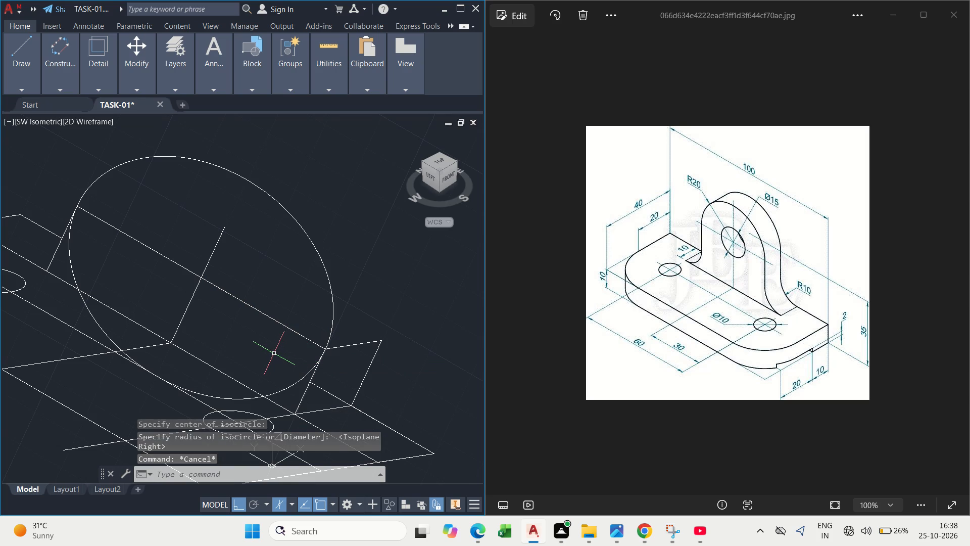
# Draw a line 10 long toward the back from the isocircle's centre.
pyautogui.write('L')
pyautogui.press('space')
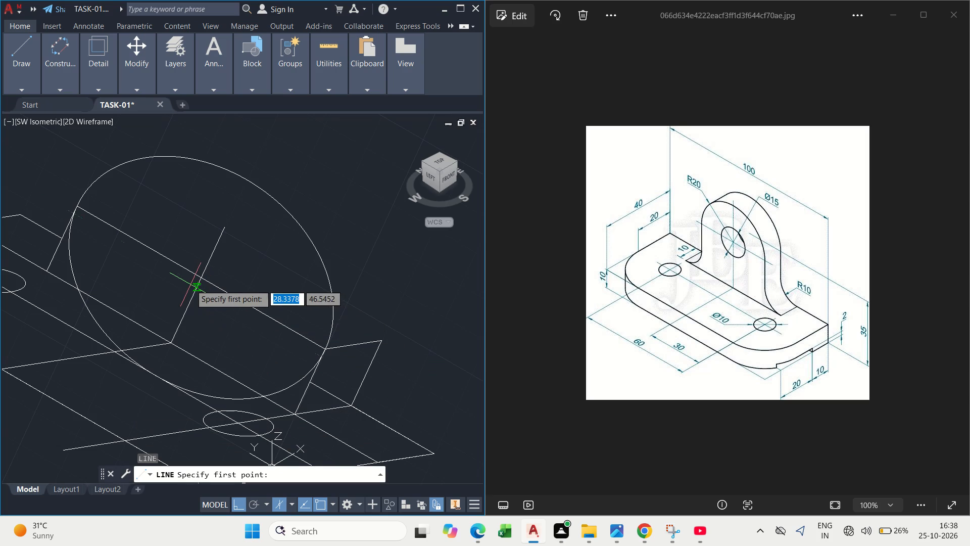
pyautogui.moveTo(203, 274); pyautogui.dragTo(209, 272)
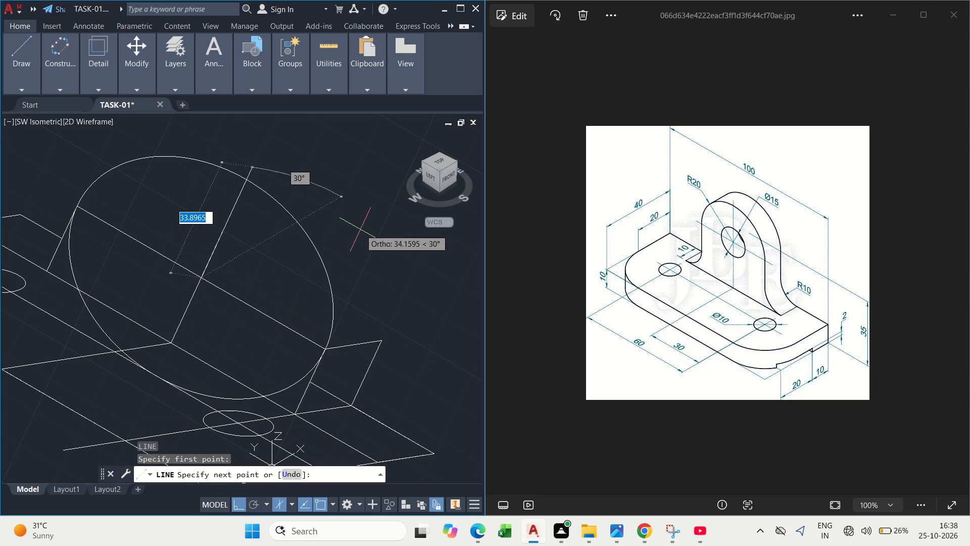
pyautogui.press('F5')
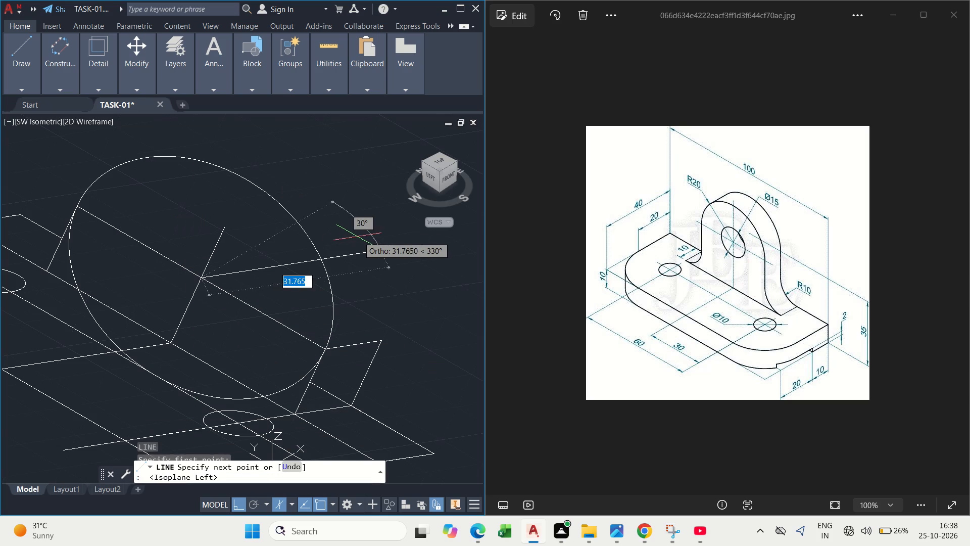
pyautogui.write('10')
pyautogui.press('Return')
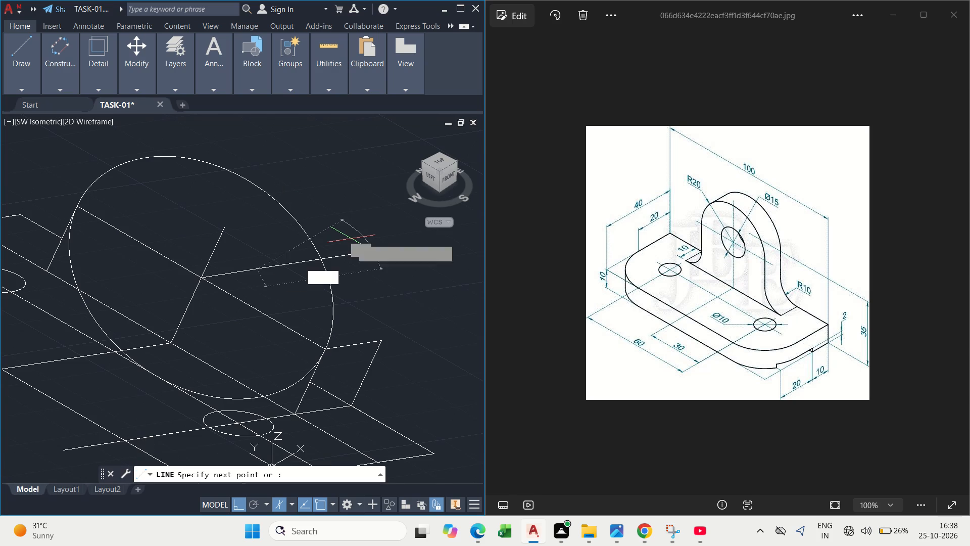
pyautogui.press('Escape')
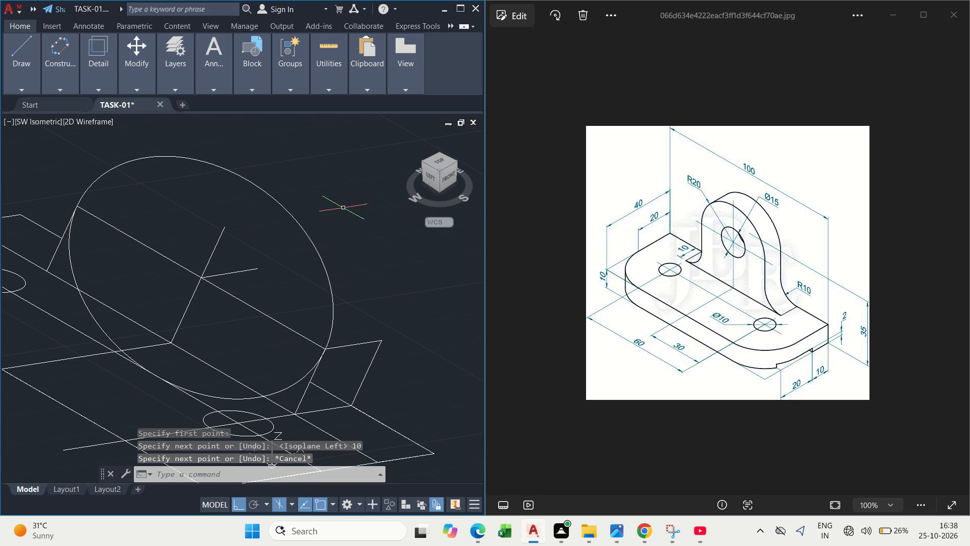
# Copy the isocircle from its centre to the rear end of the 10-long depth line.
pyautogui.click(292, 225)
pyautogui.click(278, 203)
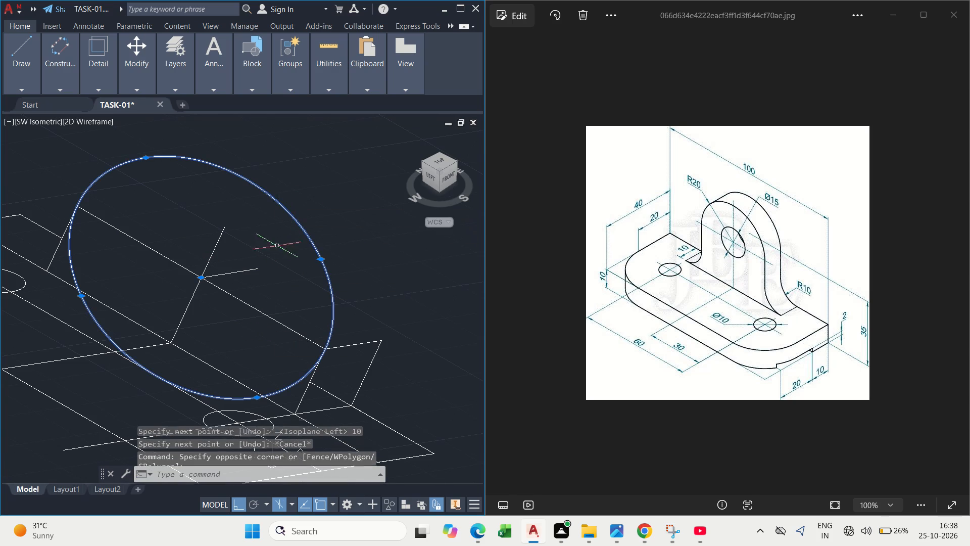
pyautogui.press('v')
pyautogui.press('BackSpace')
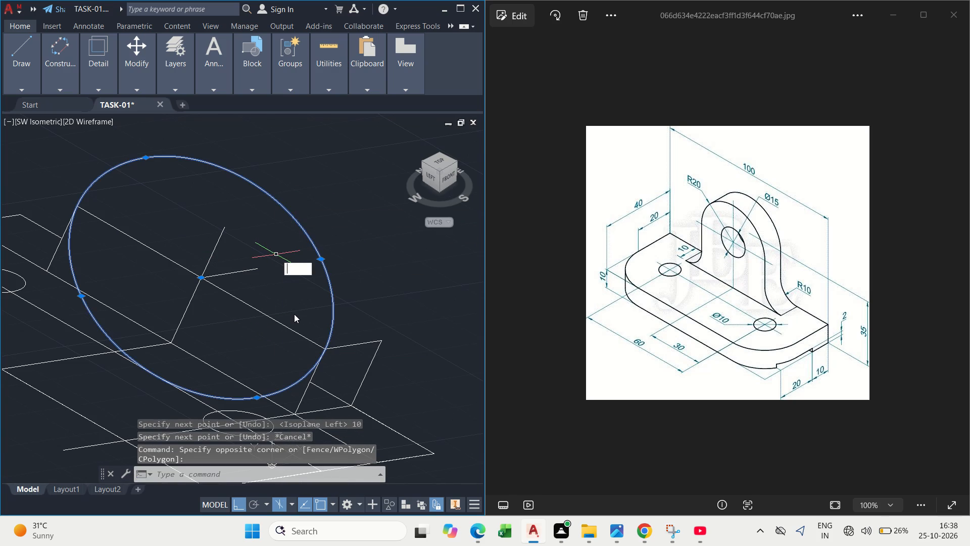
pyautogui.press('c')
pyautogui.click(323, 295)
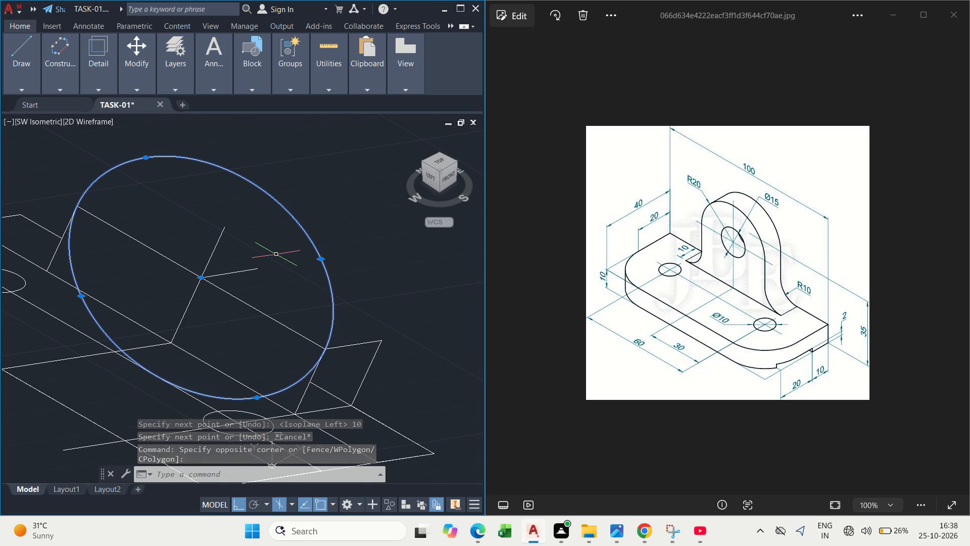
pyautogui.click(204, 277)
pyautogui.click(257, 266)
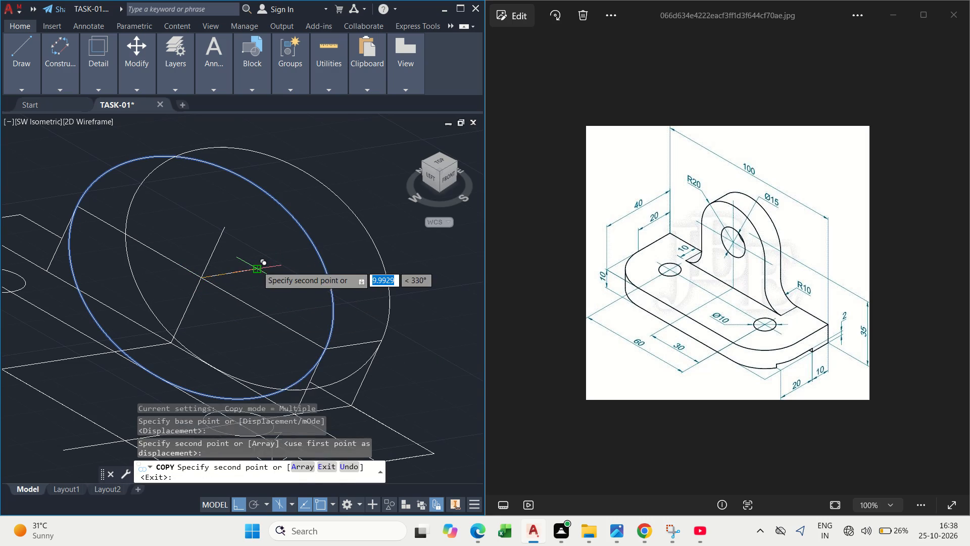
pyautogui.press('Escape')
pyautogui.press('Escape')
# Draw a depth-direction line from the top of the rear isocircle across and past the front isocircle's upper left side.
pyautogui.scroll(-1, 255, 270)
pyautogui.scroll(2, 178, 226)
pyautogui.moveTo(186, 252); pyautogui.dragTo(202, 296, button='middle')
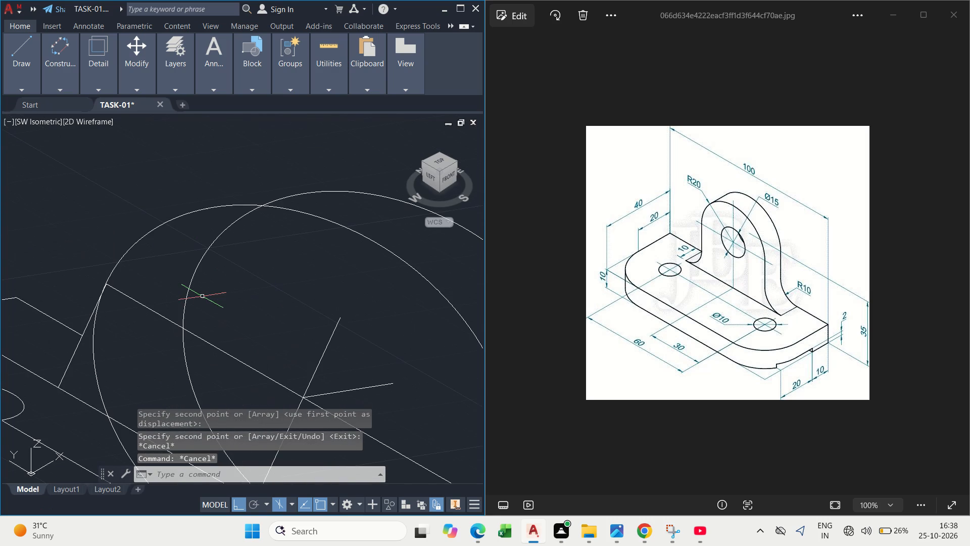
pyautogui.write('L')
pyautogui.press('space')
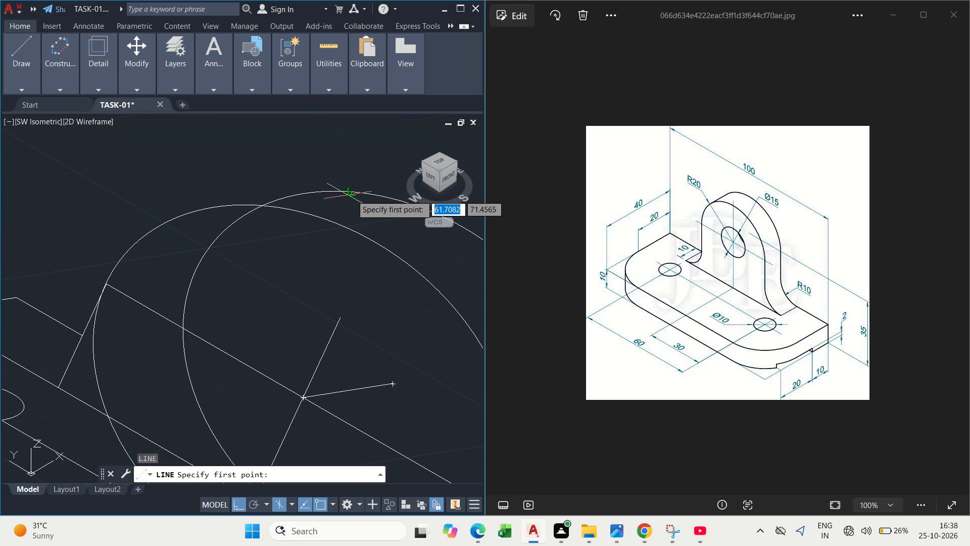
pyautogui.moveTo(352, 194); pyautogui.dragTo(344, 195)
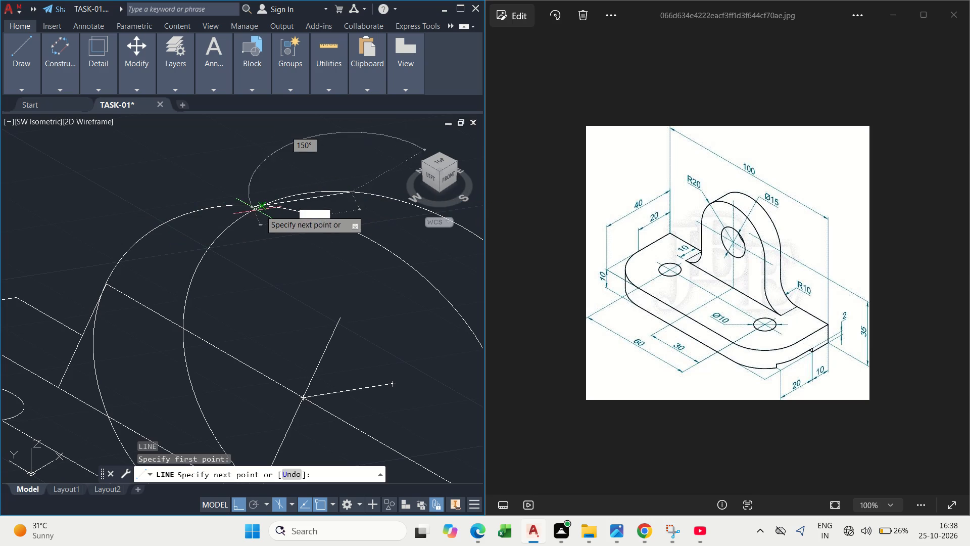
pyautogui.scroll(4, 272, 207)
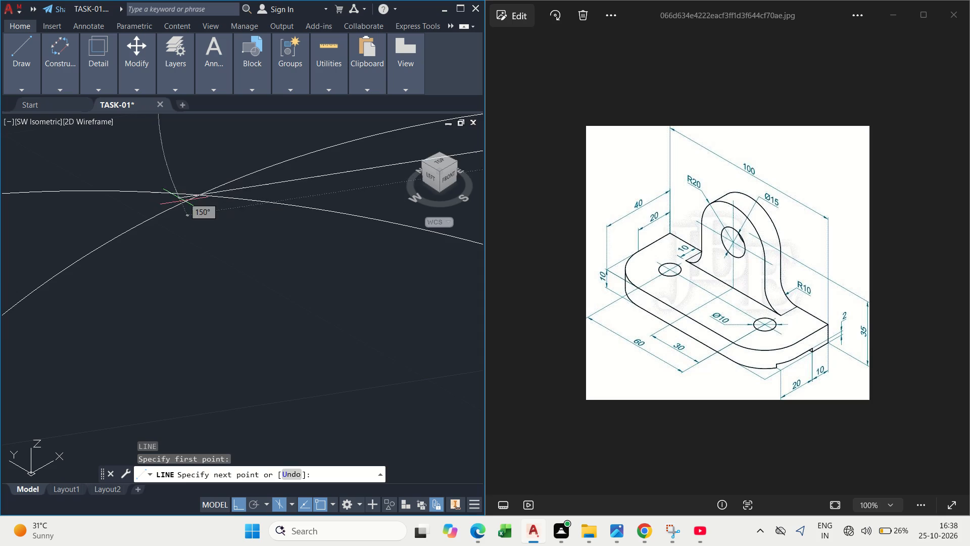
pyautogui.scroll(-7, 268, 197)
pyautogui.scroll(1, 257, 207)
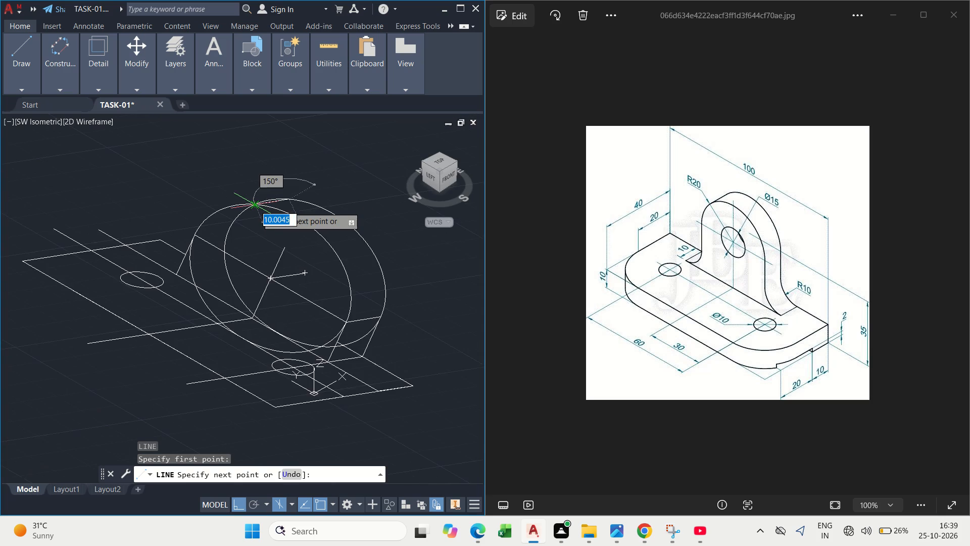
pyautogui.scroll(1, 257, 207)
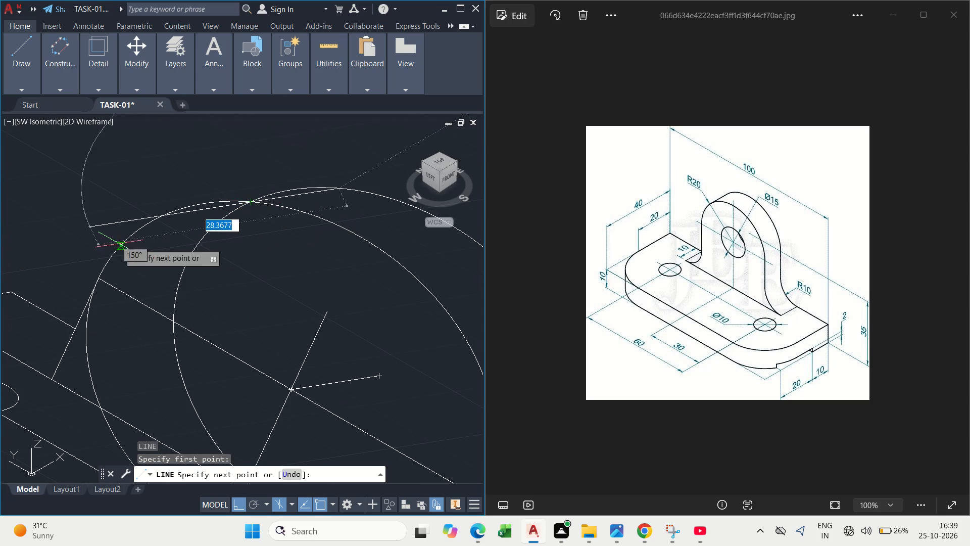
pyautogui.click(101, 250)
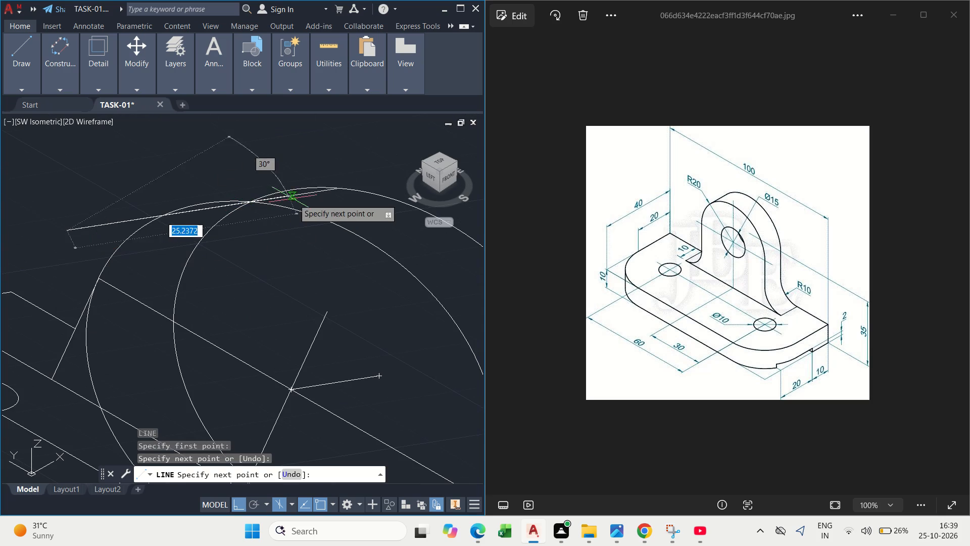
pyautogui.scroll(2, 285, 204)
pyautogui.press('Escape')
# Trim the new line's part inside the front isocircle and the rear isocircle's upper-left arc above the upright's top edge.
pyautogui.scroll(-2, 253, 222)
pyautogui.write('TR')
pyautogui.press('space')
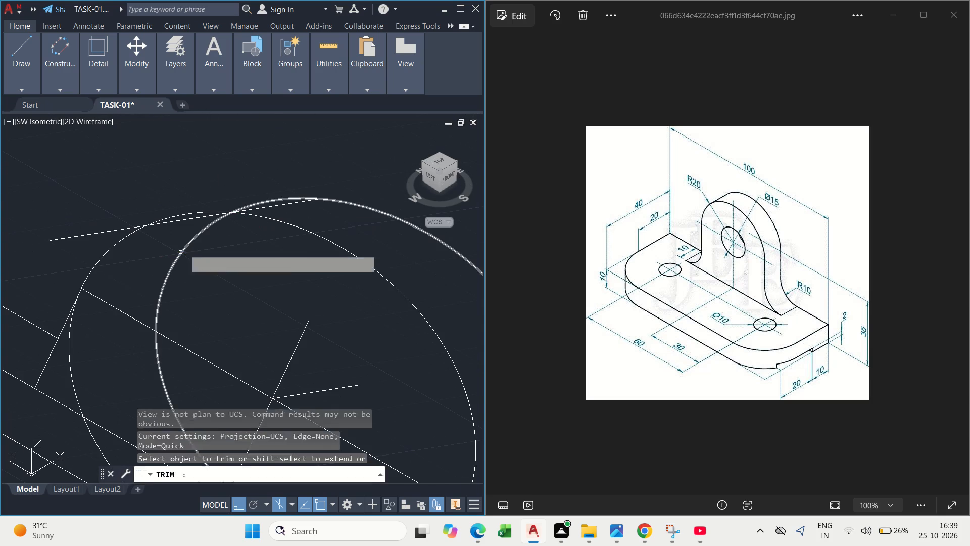
pyautogui.scroll(1, 190, 237)
pyautogui.click(193, 208)
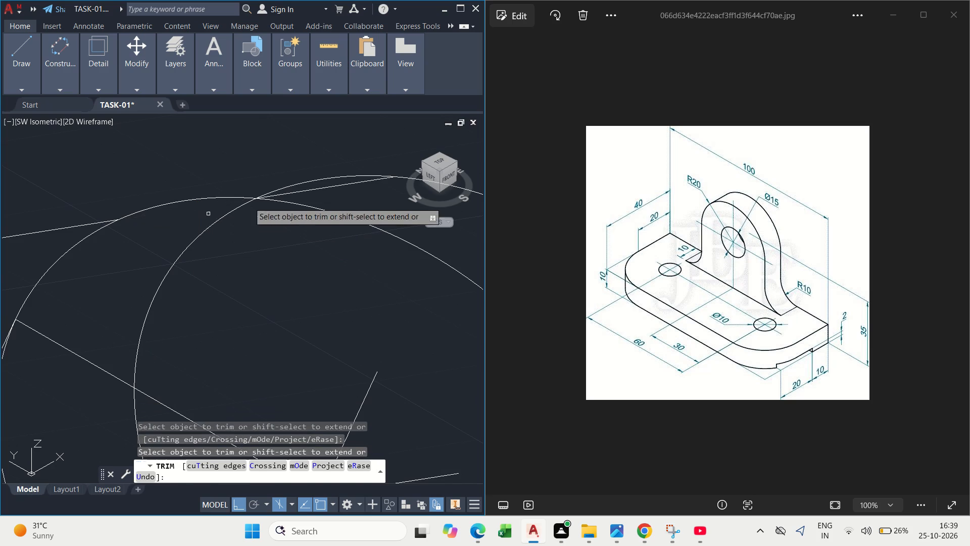
pyautogui.click(293, 184)
pyautogui.moveTo(225, 272); pyautogui.dragTo(210, 270)
pyautogui.moveTo(170, 252); pyautogui.dragTo(181, 254)
pyautogui.scroll(-3, 201, 252)
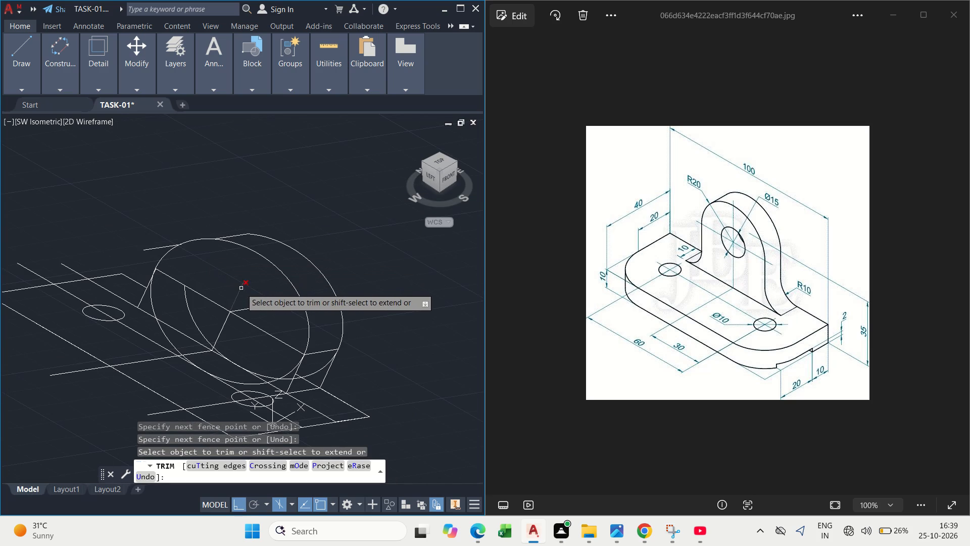
# Remove the depth line at the circle centre, the centre line above the top edge and the leftover line outside the front isocircle.
pyautogui.moveTo(259, 310); pyautogui.dragTo(244, 306)
pyautogui.click(201, 280)
pyautogui.scroll(1, 147, 225)
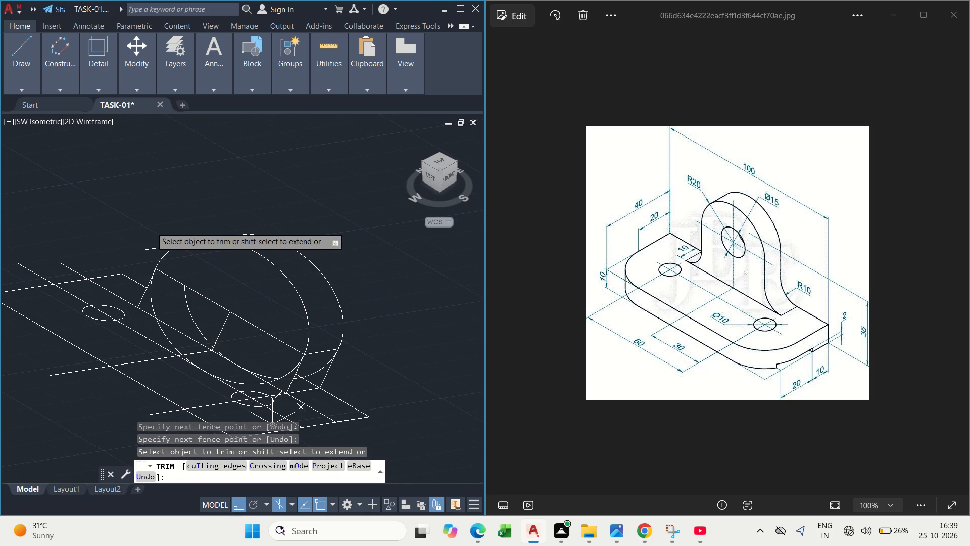
pyautogui.scroll(2, 147, 225)
pyautogui.moveTo(230, 270); pyautogui.dragTo(183, 338)
pyautogui.scroll(-3, 195, 237)
pyautogui.moveTo(291, 324); pyautogui.dragTo(276, 313, button='middle')
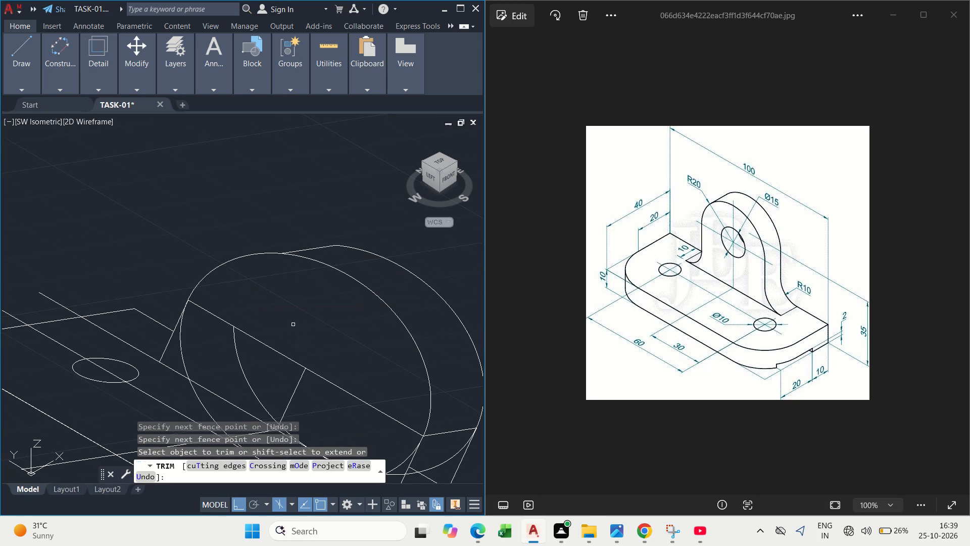
pyautogui.moveTo(276, 313); pyautogui.dragTo(248, 247, button='middle')
pyautogui.press('Escape')
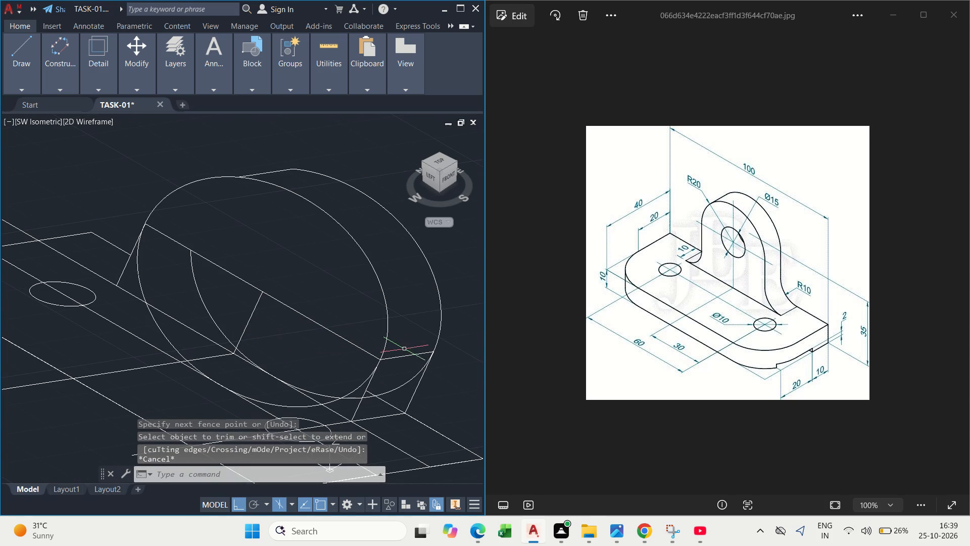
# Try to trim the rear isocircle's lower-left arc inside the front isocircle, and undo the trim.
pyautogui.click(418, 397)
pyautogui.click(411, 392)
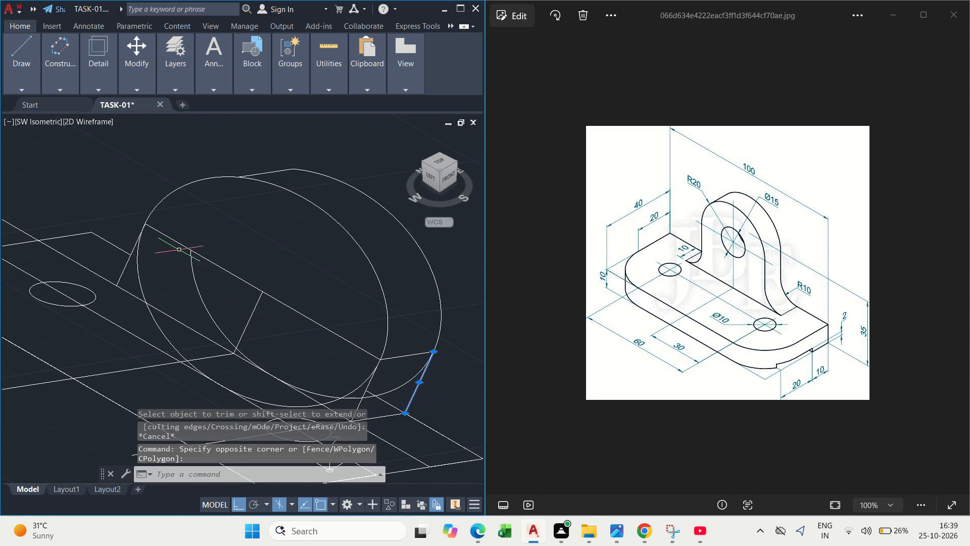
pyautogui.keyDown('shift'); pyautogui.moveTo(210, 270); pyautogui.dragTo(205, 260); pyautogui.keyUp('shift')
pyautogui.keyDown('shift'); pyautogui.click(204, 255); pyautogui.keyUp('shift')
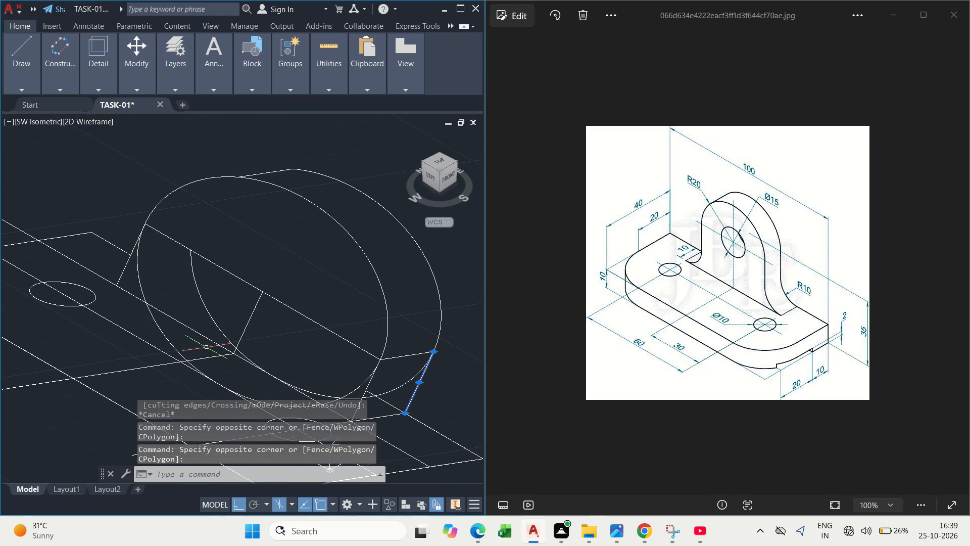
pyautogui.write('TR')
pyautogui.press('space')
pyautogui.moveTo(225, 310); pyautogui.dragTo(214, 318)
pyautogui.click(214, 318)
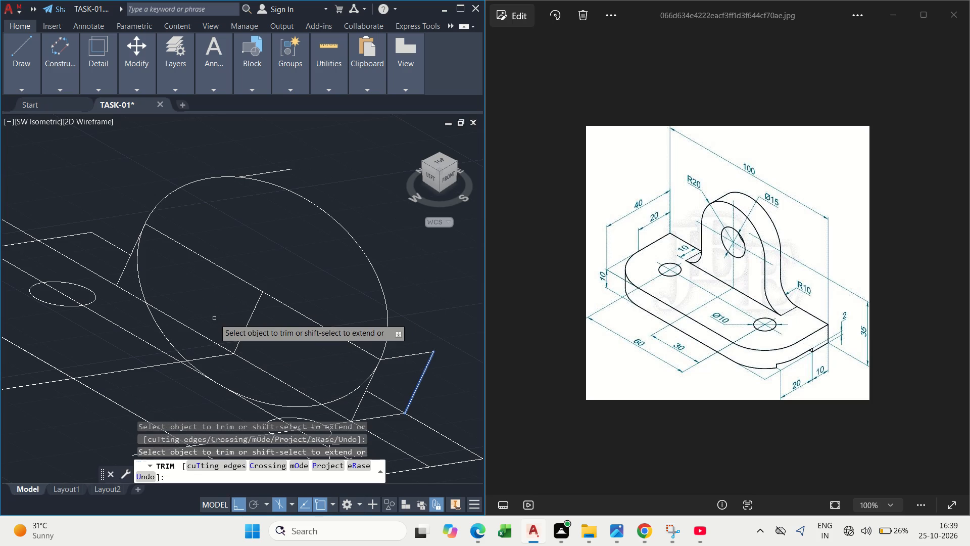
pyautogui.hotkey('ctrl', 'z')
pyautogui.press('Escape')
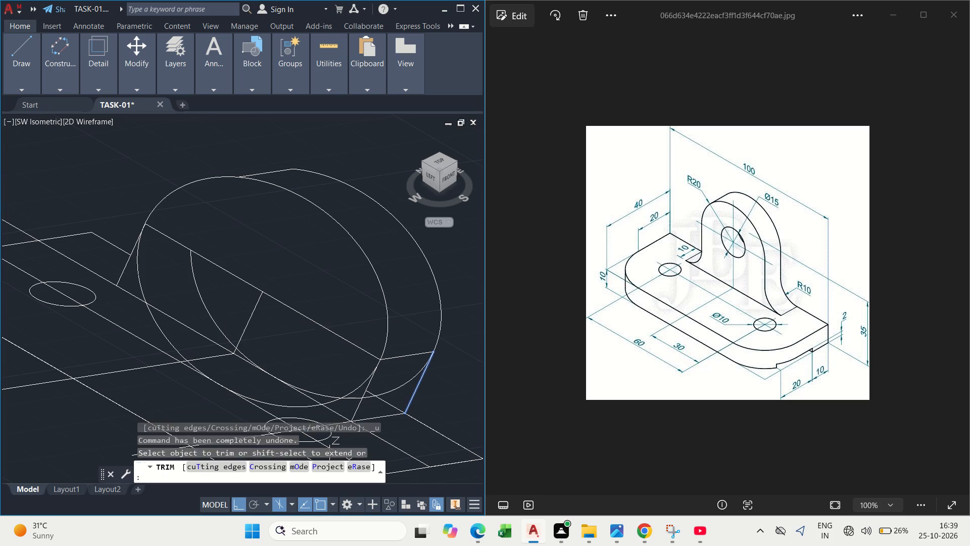
# Trim away the rear isocircle's lower arc pieces, from the upright's rear side edge through the lower-left part inside the front isocircle.
pyautogui.write('TR')
pyautogui.press('space')
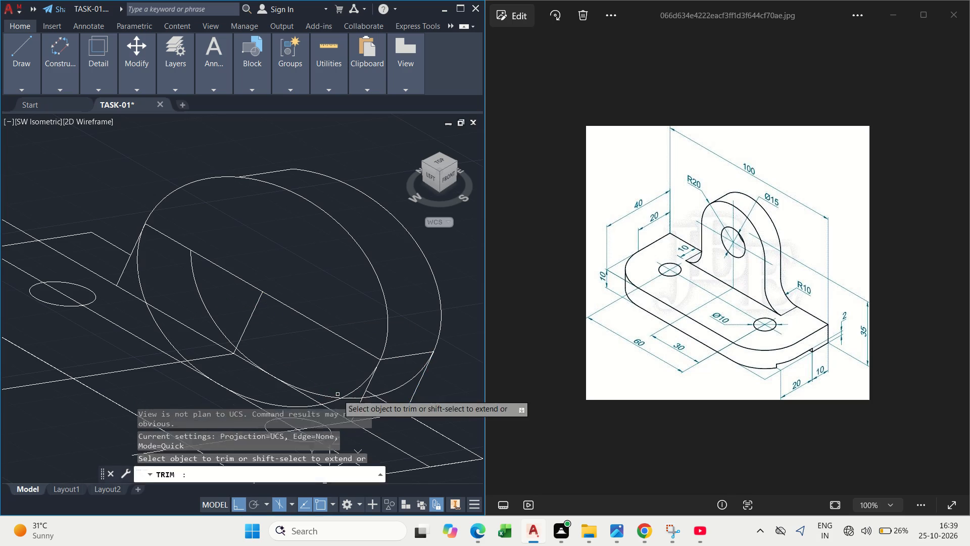
pyautogui.click(333, 397)
pyautogui.click(358, 400)
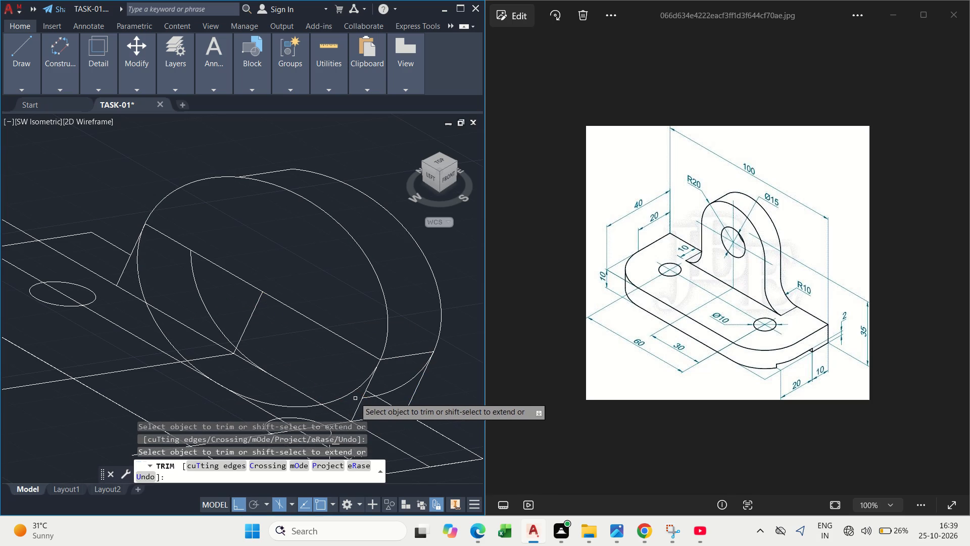
pyautogui.click(366, 399)
pyautogui.click(386, 391)
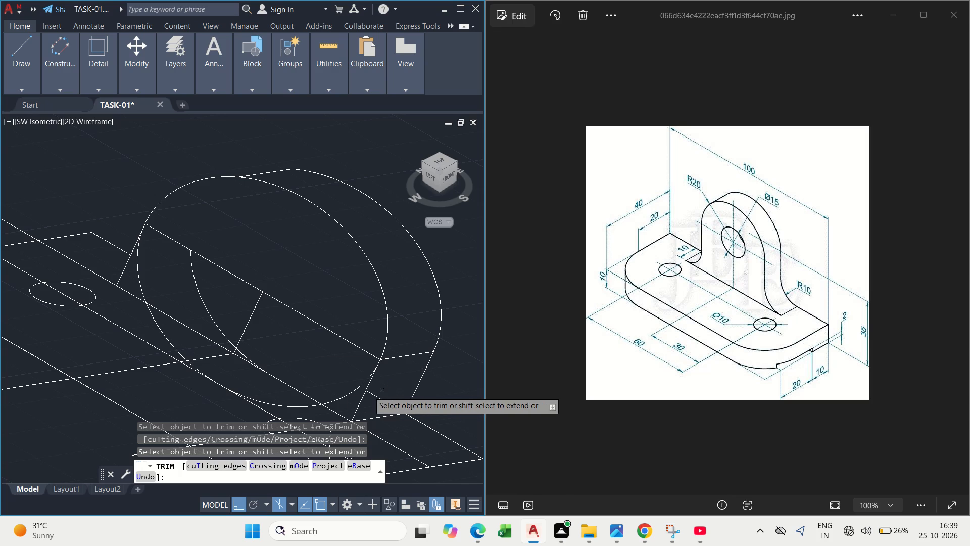
pyautogui.click(199, 295)
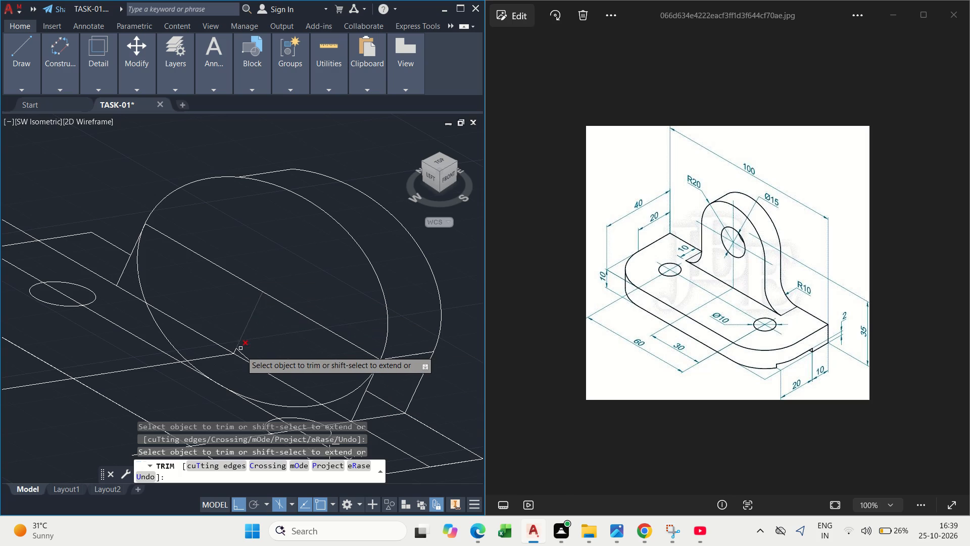
pyautogui.scroll(3, 241, 351)
pyautogui.click(236, 352)
pyautogui.click(236, 354)
pyautogui.click(236, 357)
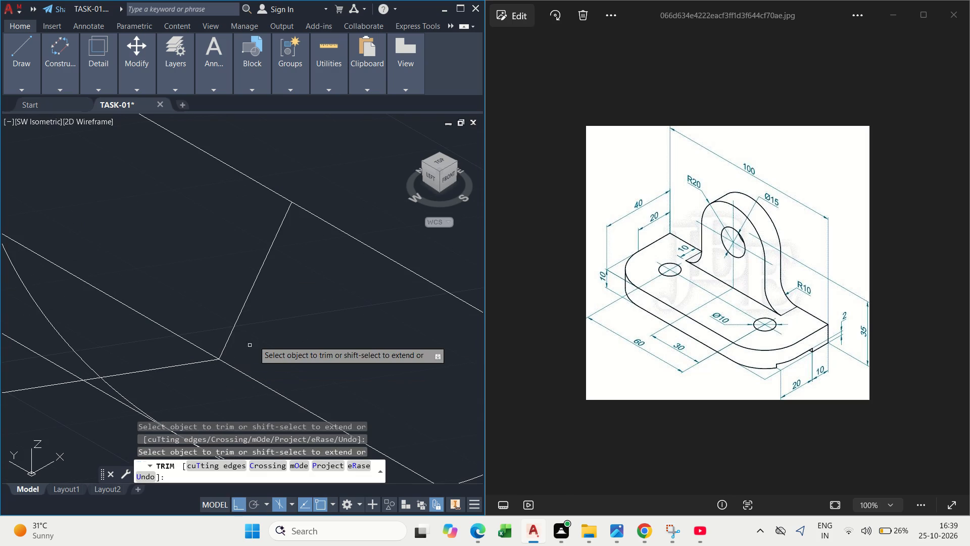
pyautogui.scroll(-4, 258, 301)
pyautogui.scroll(1, 255, 300)
pyautogui.scroll(-2, 263, 306)
pyautogui.press('Escape')
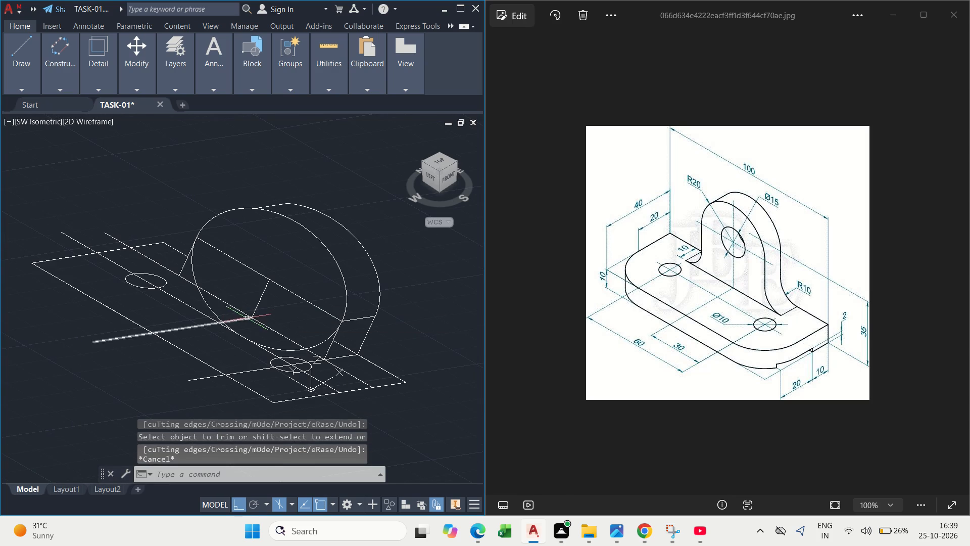
# Trim the front isocircle's arcs below the upright's centre line and delete the leftover bottom arc.
pyautogui.write('TR')
pyautogui.press('space')
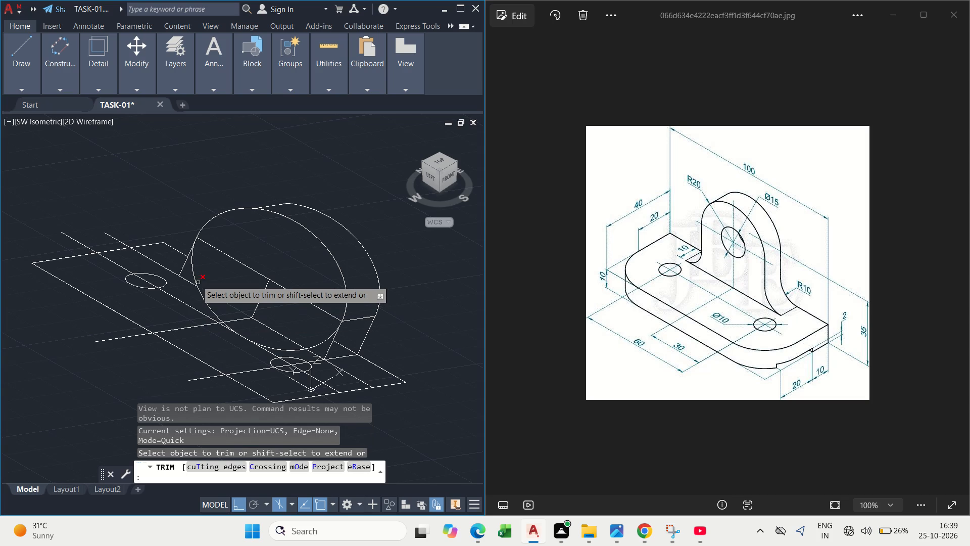
pyautogui.click(195, 280)
pyautogui.click(319, 345)
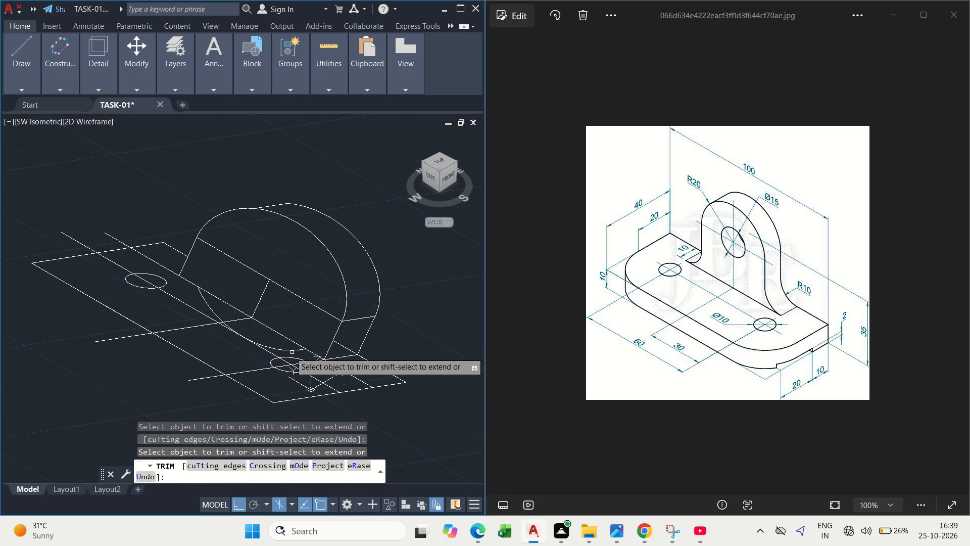
pyautogui.press('Escape')
pyautogui.click(288, 353)
pyautogui.click(287, 351)
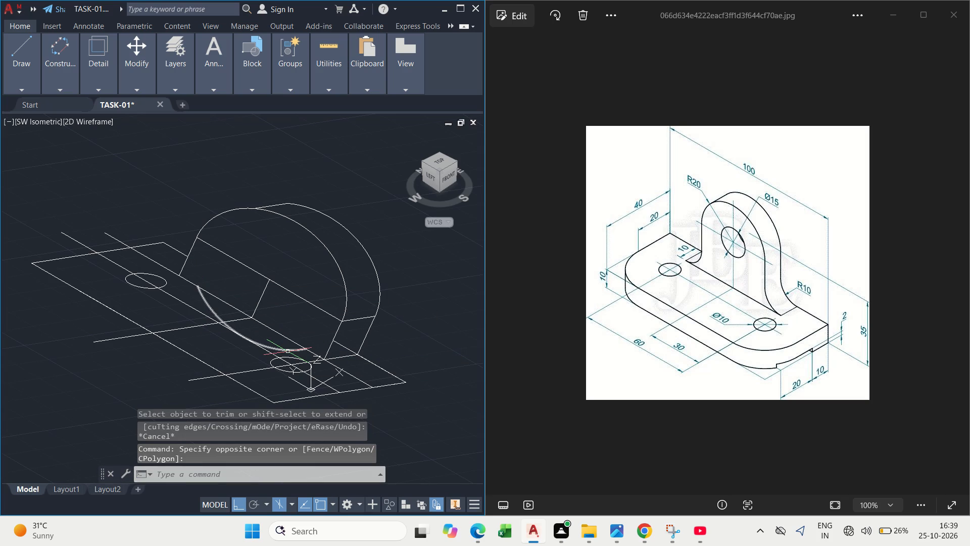
pyautogui.click(287, 351)
pyautogui.press('Delete')
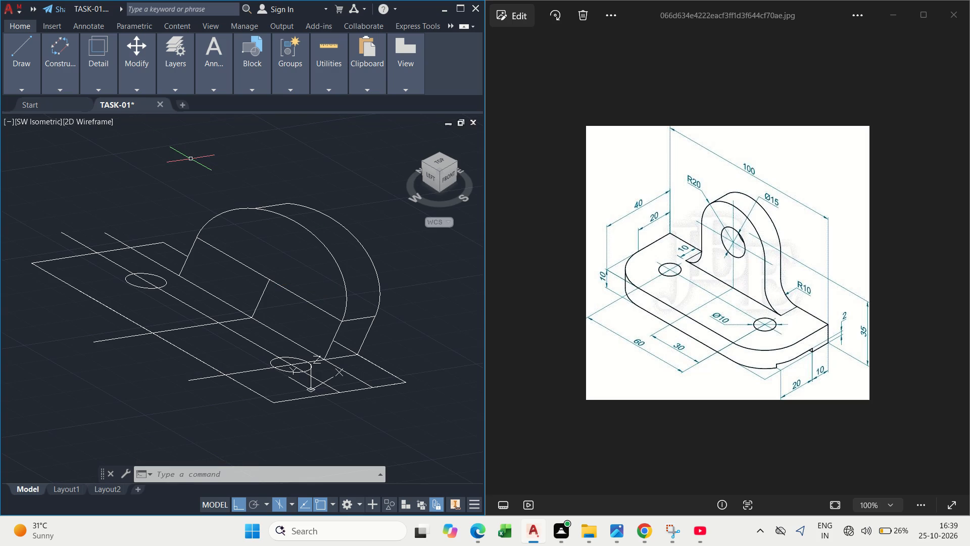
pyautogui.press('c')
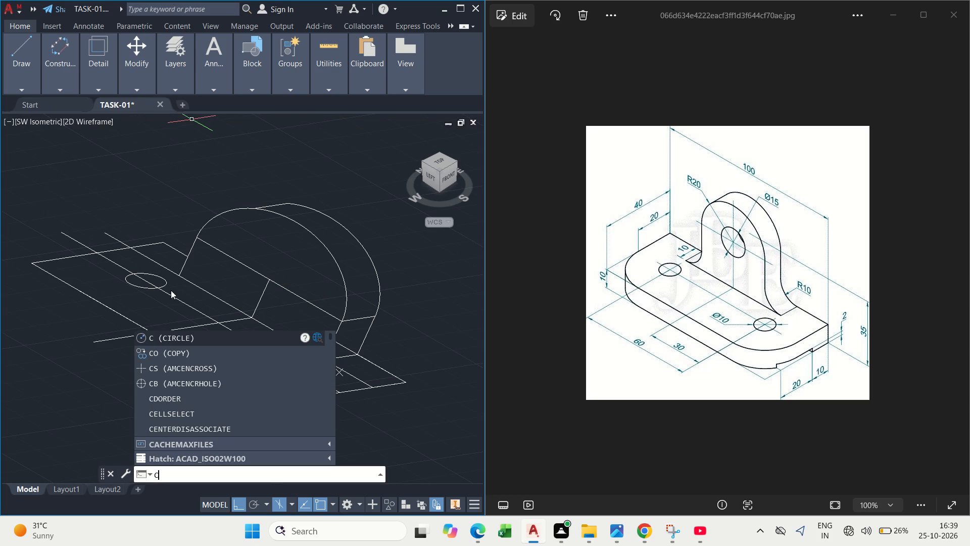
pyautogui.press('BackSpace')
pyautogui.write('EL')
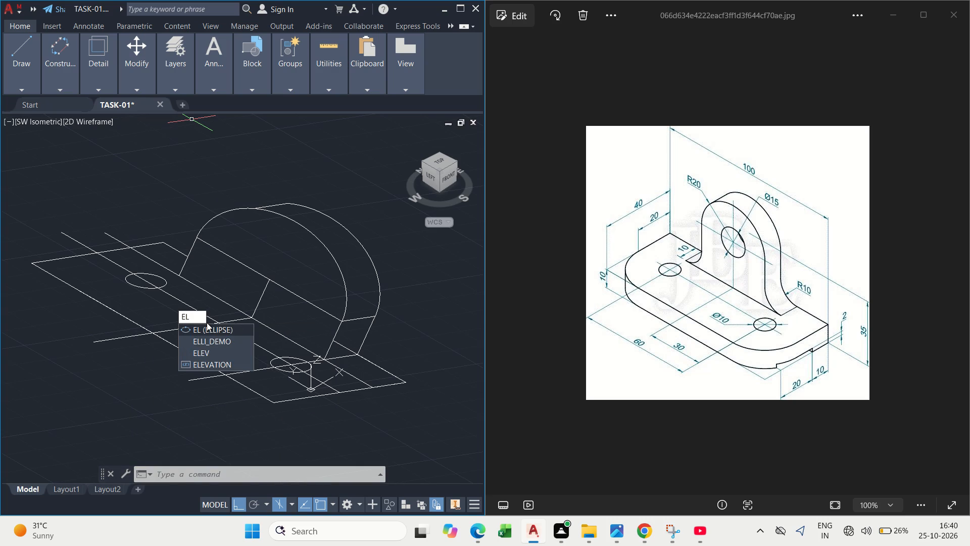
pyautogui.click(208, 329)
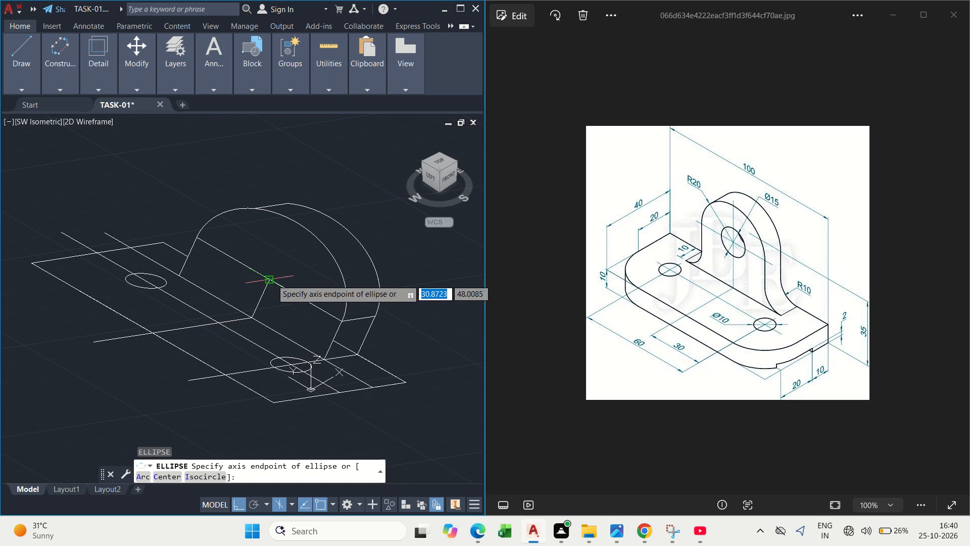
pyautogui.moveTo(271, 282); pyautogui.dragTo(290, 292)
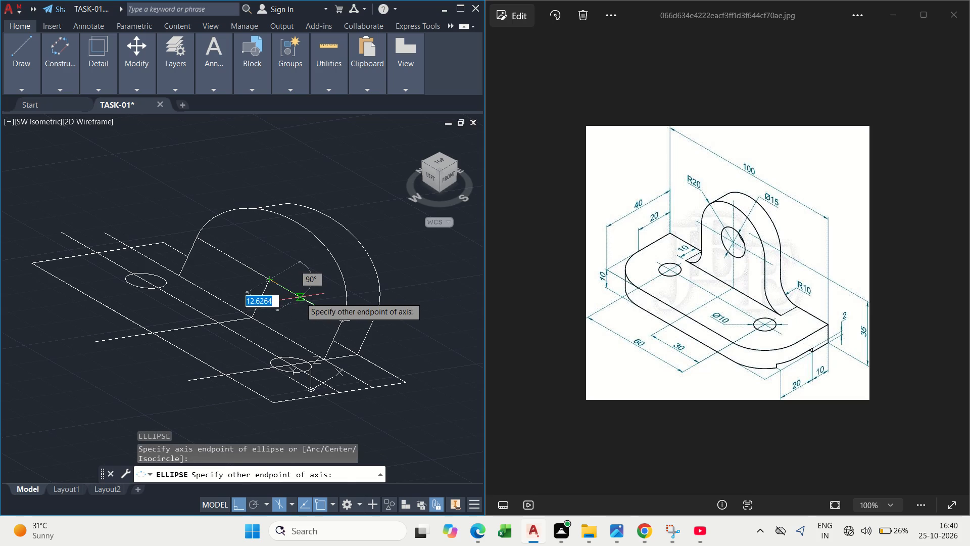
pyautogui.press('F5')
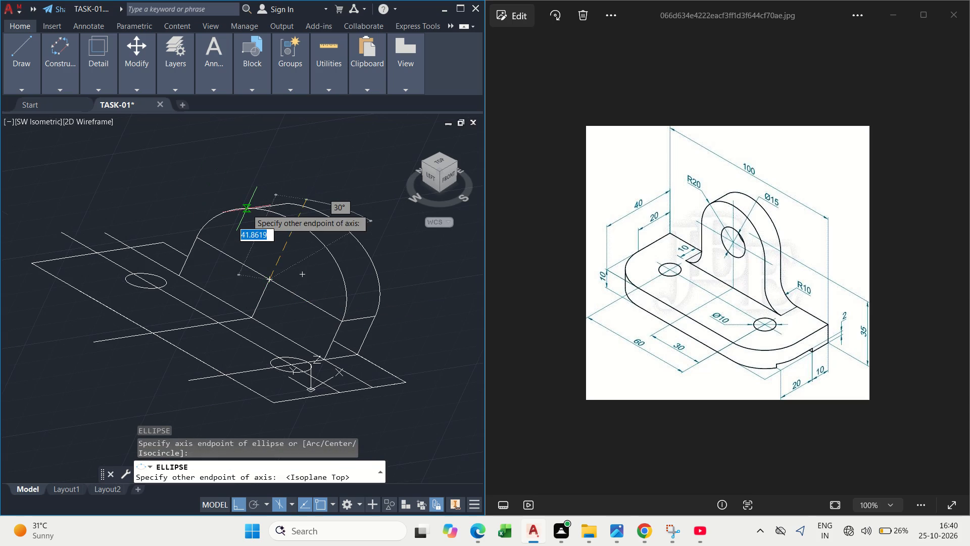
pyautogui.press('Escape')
# Draw a radius 7.5 isocircle on the right isoplane, centred on the midpoint of the upright's front centre line.
pyautogui.write('ELL')
pyautogui.click(284, 230)
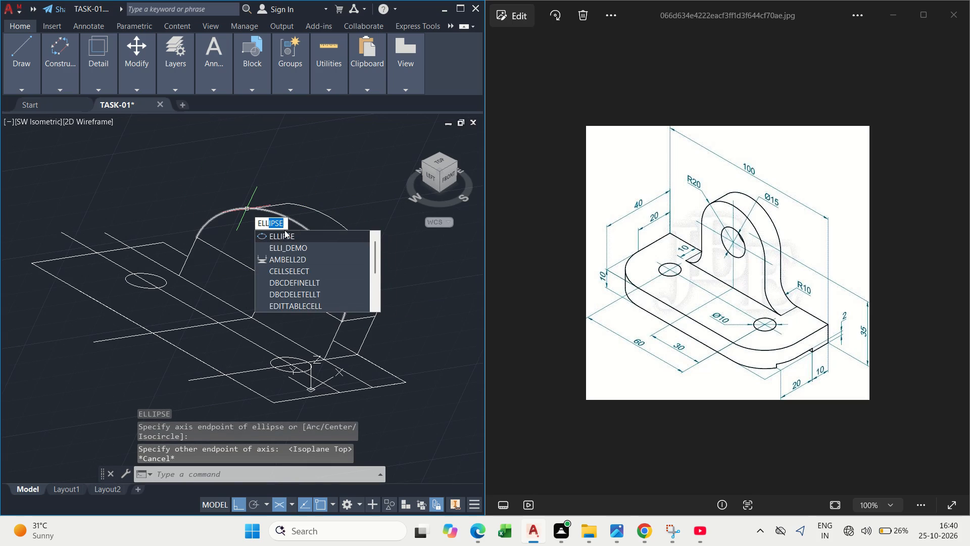
pyautogui.click(285, 233)
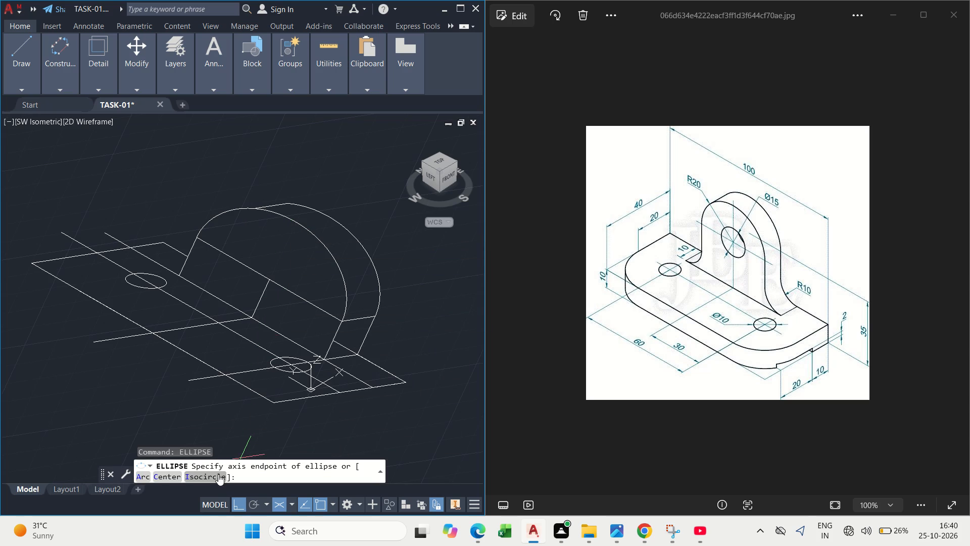
pyautogui.click(218, 474)
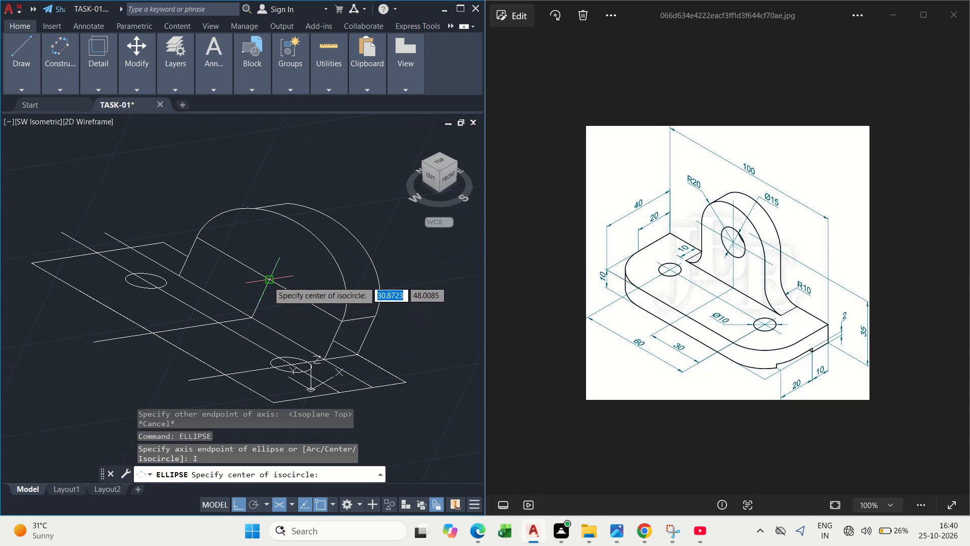
pyautogui.moveTo(268, 281); pyautogui.dragTo(280, 292)
pyautogui.press('F5')
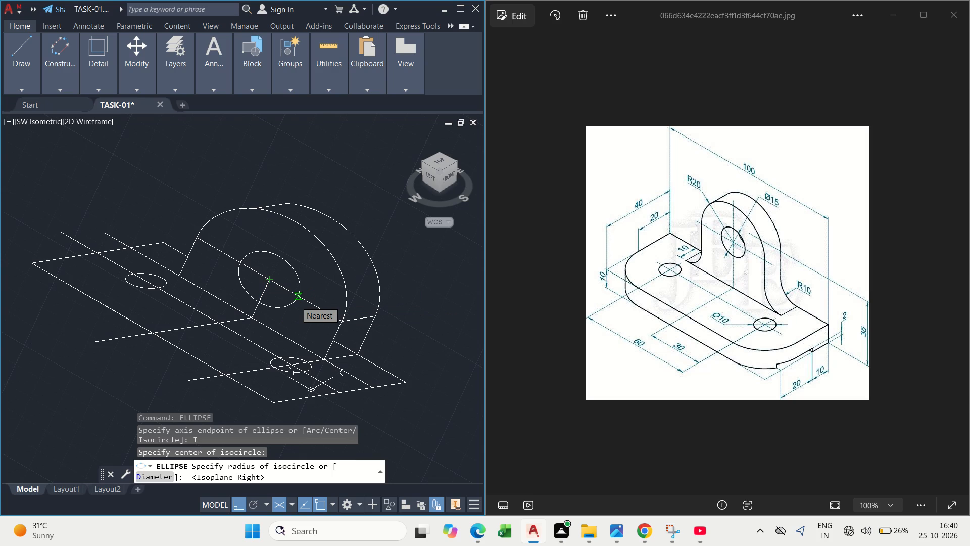
pyautogui.write('7.5')
pyautogui.press('Return')
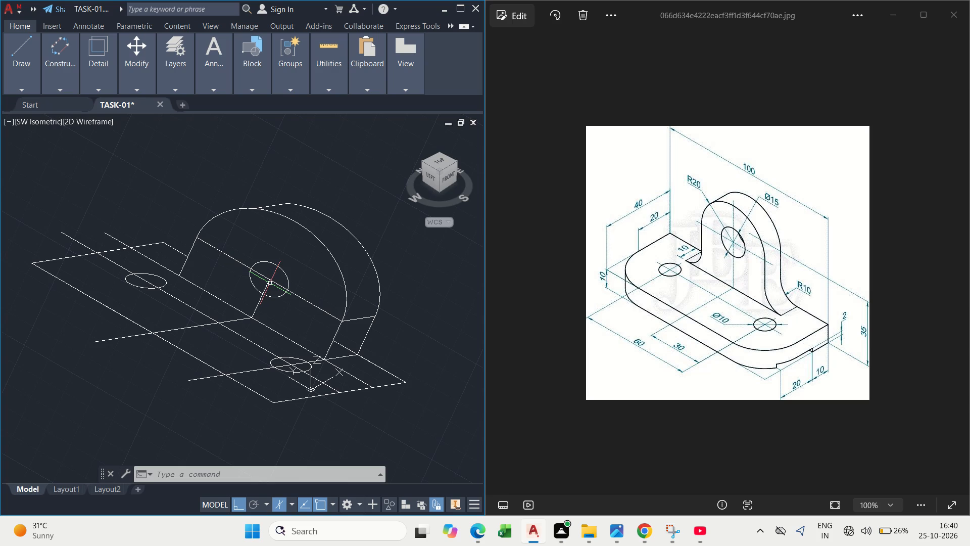
# Draw connected lines from the upright's rear base corner: 10 along the base edge, 10 up, and back past the upright's rear side edge.
pyautogui.press('l')
pyautogui.click(310, 310)
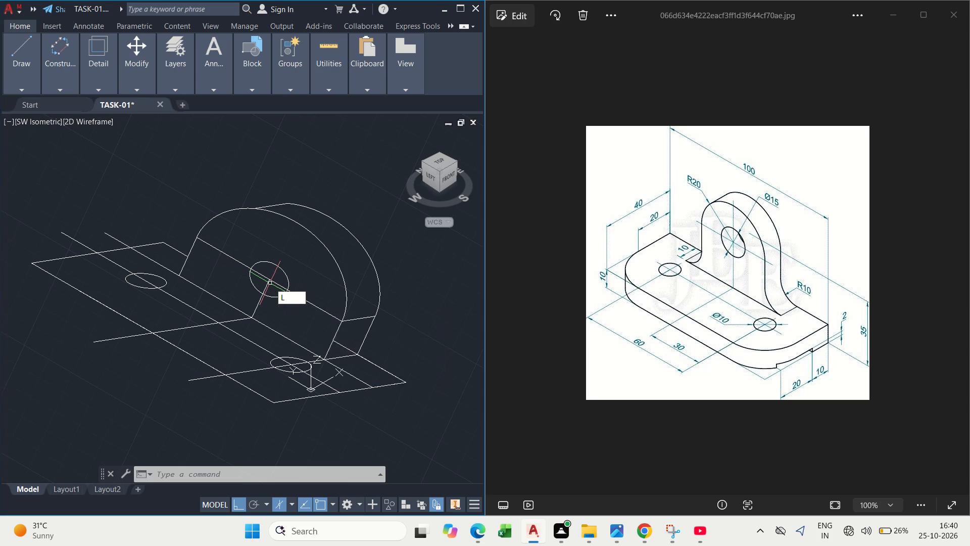
pyautogui.moveTo(357, 356); pyautogui.dragTo(364, 362)
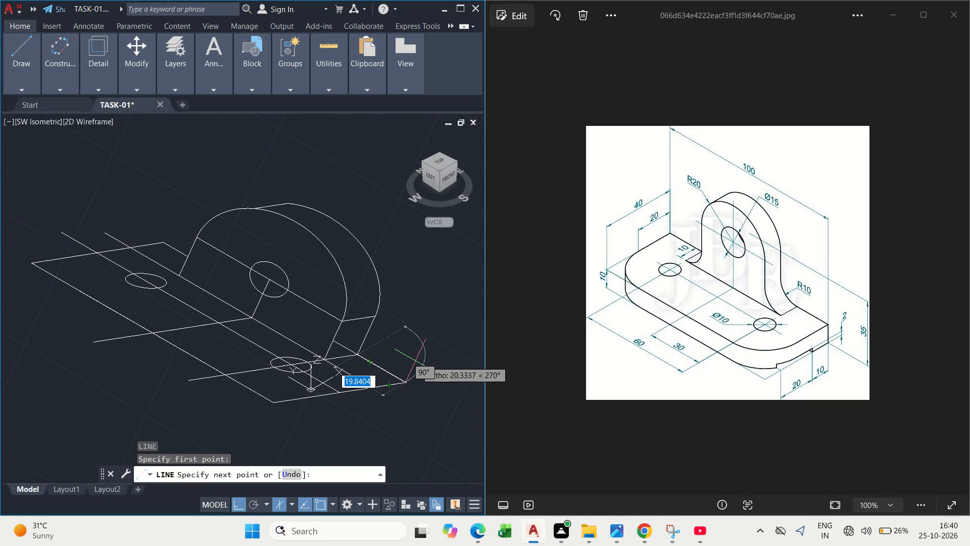
pyautogui.write('10')
pyautogui.press('Return')
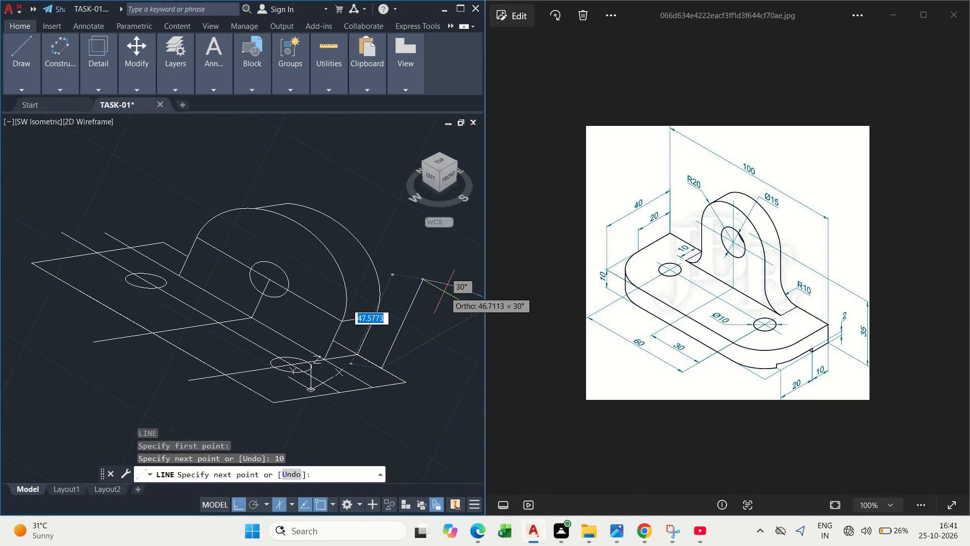
pyautogui.write('10')
pyautogui.press('Return')
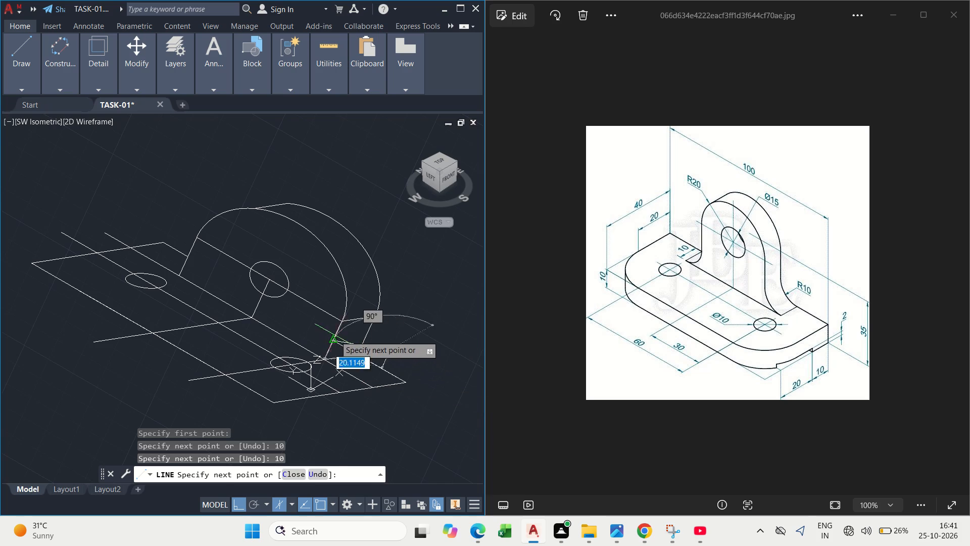
pyautogui.scroll(3, 333, 335)
pyautogui.click(393, 309)
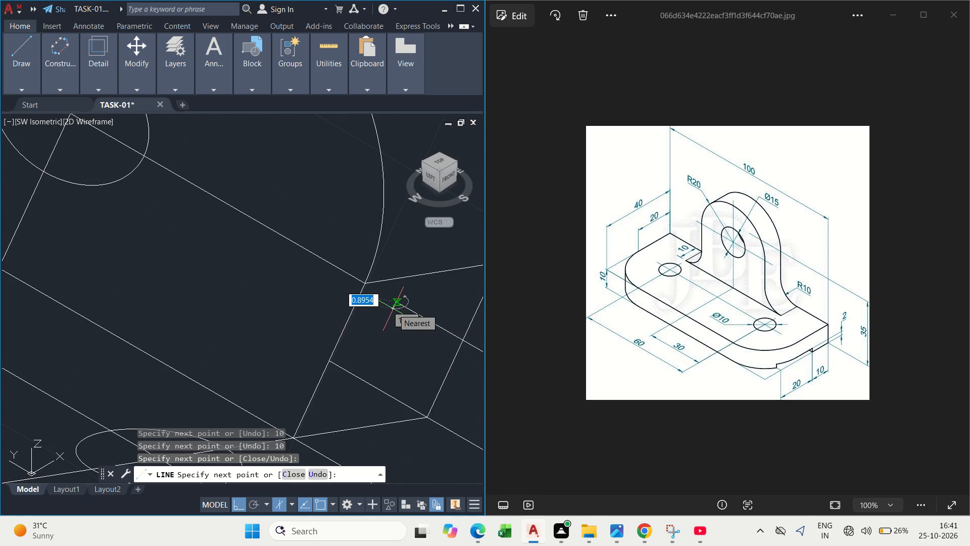
pyautogui.press('Escape')
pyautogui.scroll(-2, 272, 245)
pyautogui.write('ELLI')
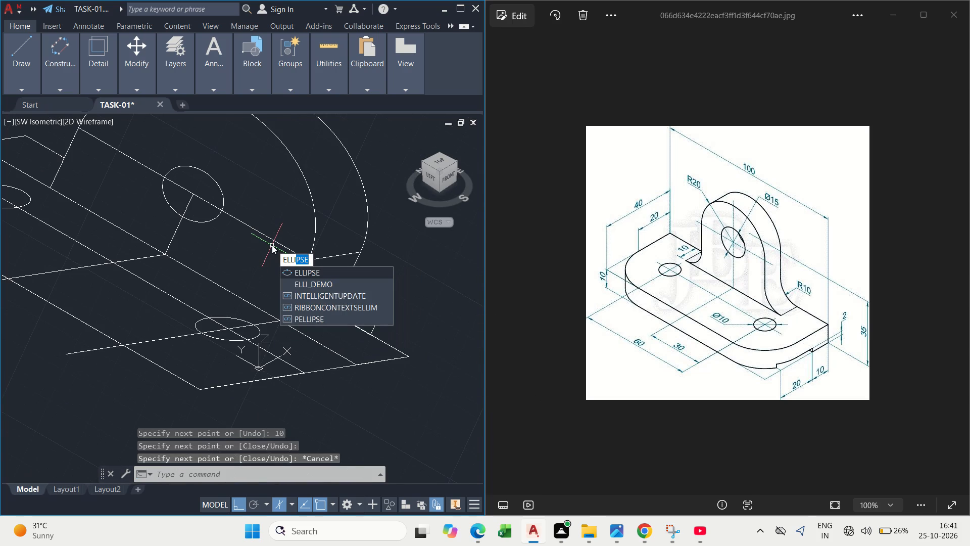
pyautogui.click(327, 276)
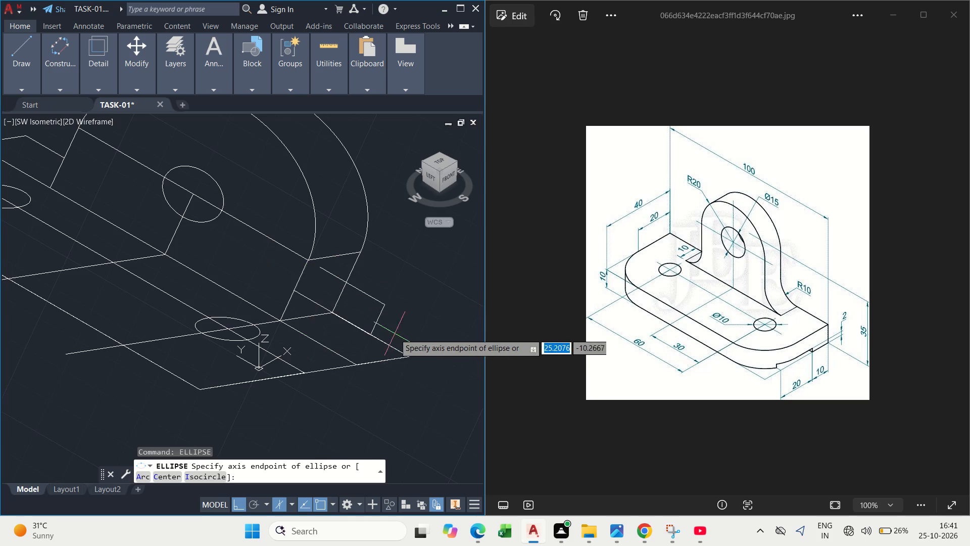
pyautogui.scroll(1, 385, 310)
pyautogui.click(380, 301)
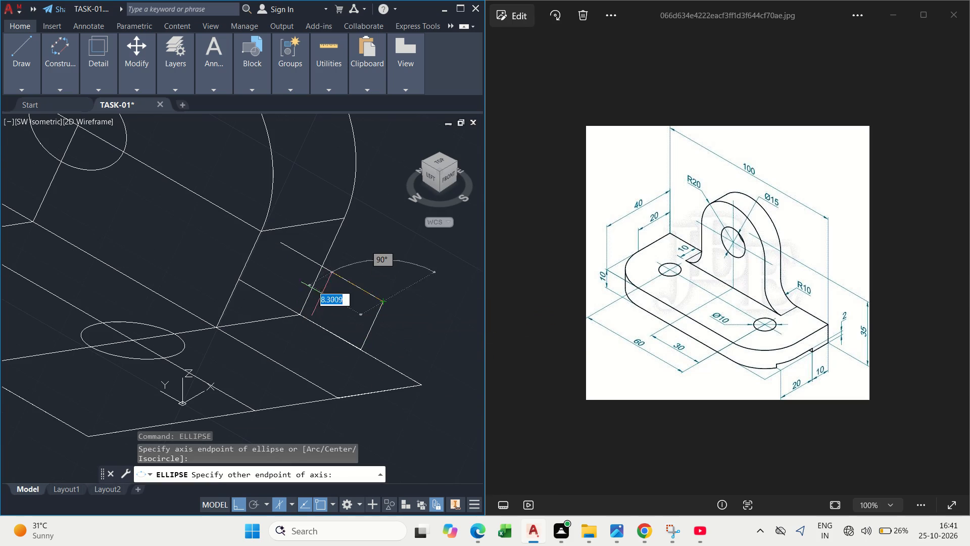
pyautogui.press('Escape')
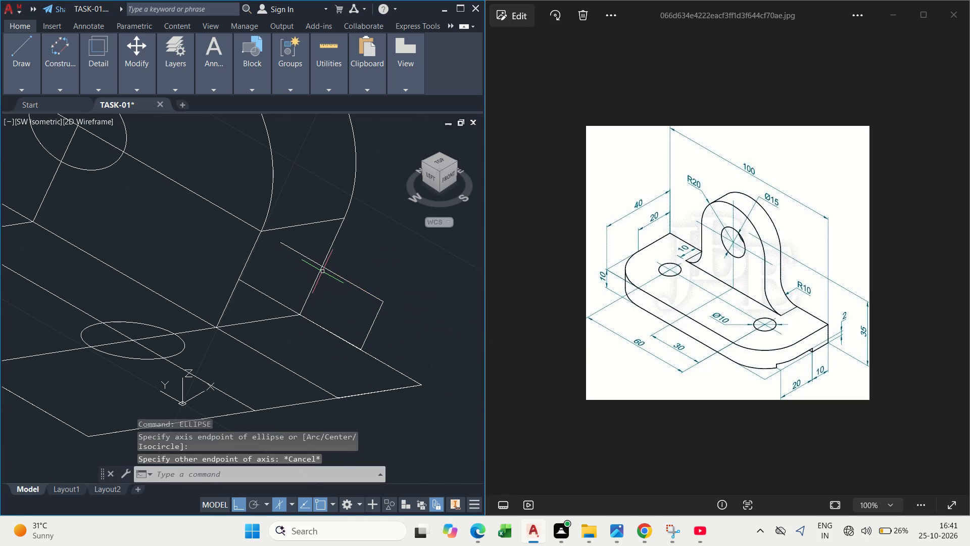
# Draw an isocircle centred on the top corner of the new construction lines, with its radius reaching the upright's rear side edge.
pyautogui.write('ELLI')
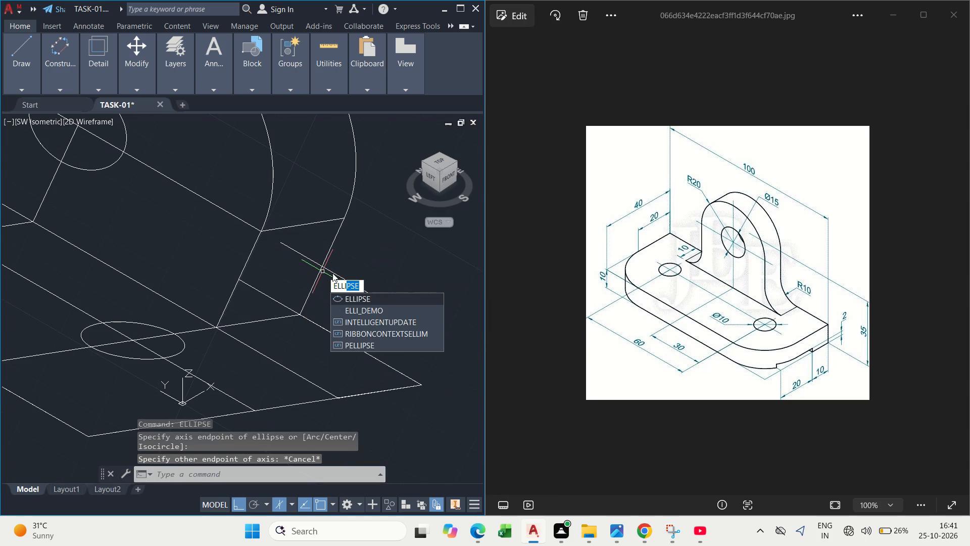
pyautogui.click(362, 296)
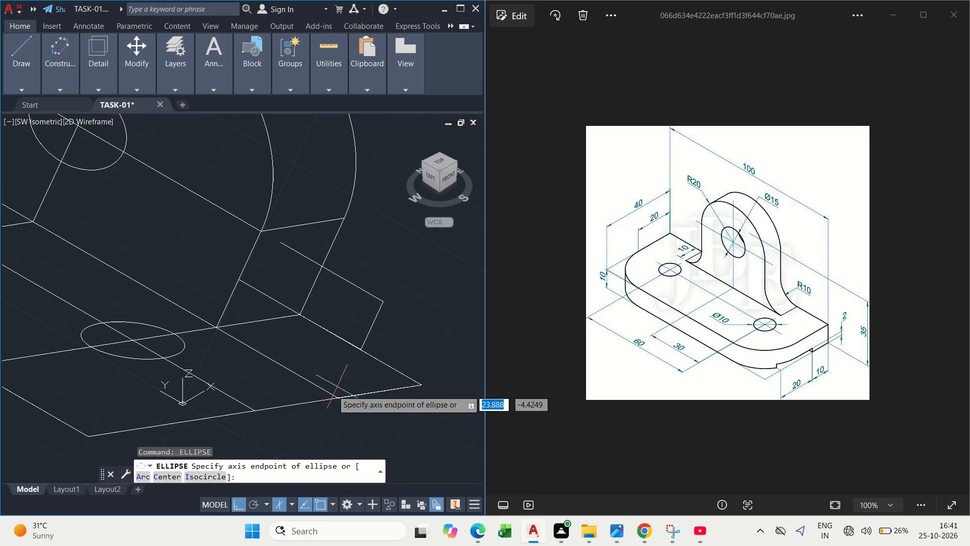
pyautogui.click(222, 474)
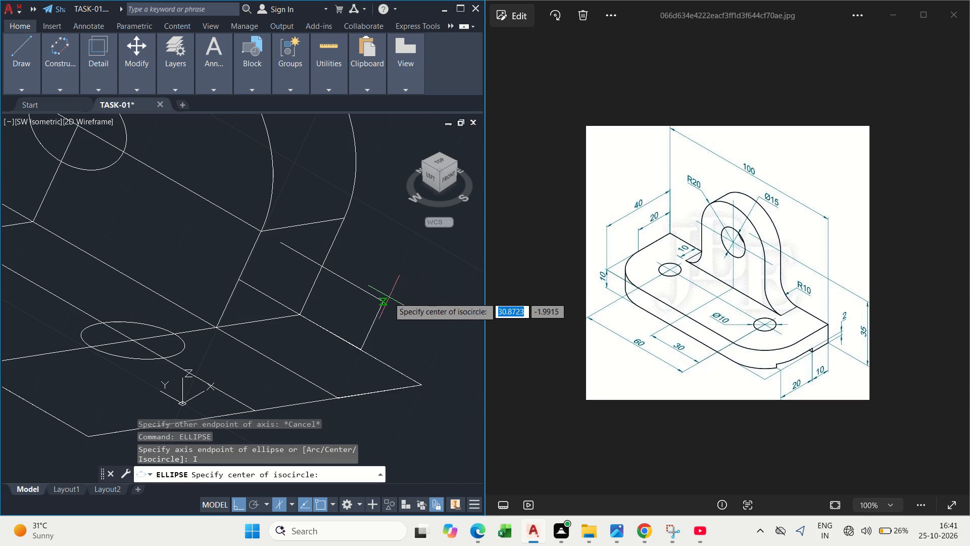
pyautogui.click(384, 303)
pyautogui.click(321, 269)
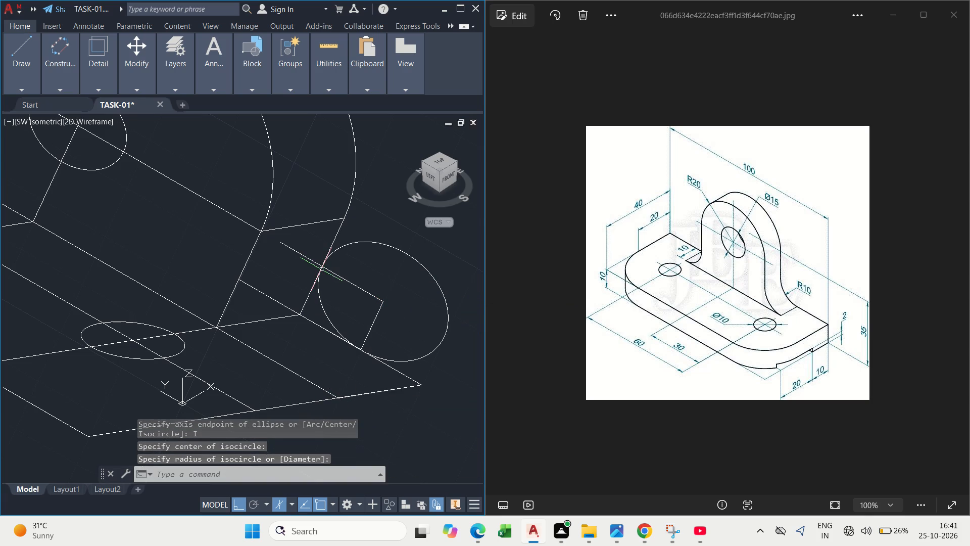
pyautogui.press('Escape')
# Trim the isocircle to the corner arc between the upright's rear side edge and the base edge, removing the construction lines around its centre.
pyautogui.write('TR')
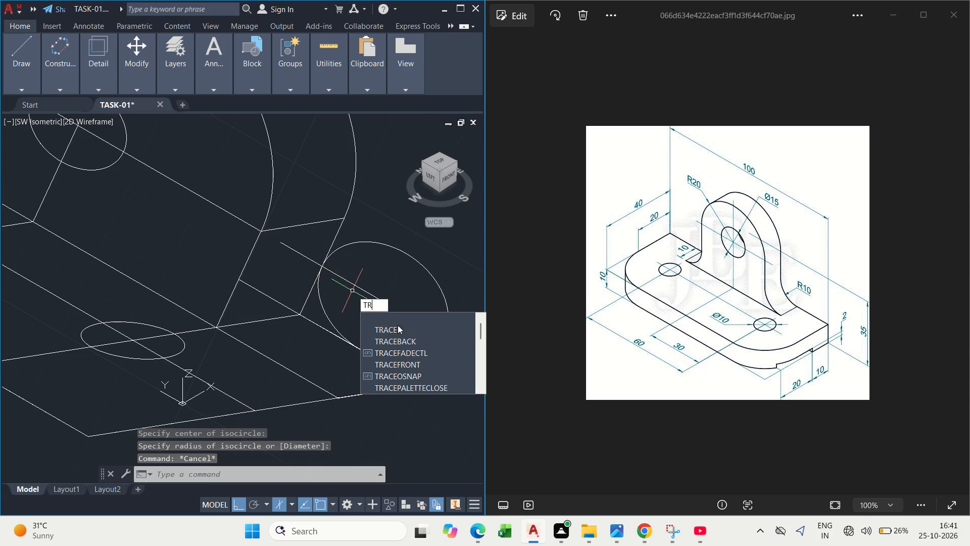
pyautogui.click(398, 323)
pyautogui.moveTo(363, 256); pyautogui.dragTo(365, 245)
pyautogui.moveTo(365, 235); pyautogui.dragTo(395, 273)
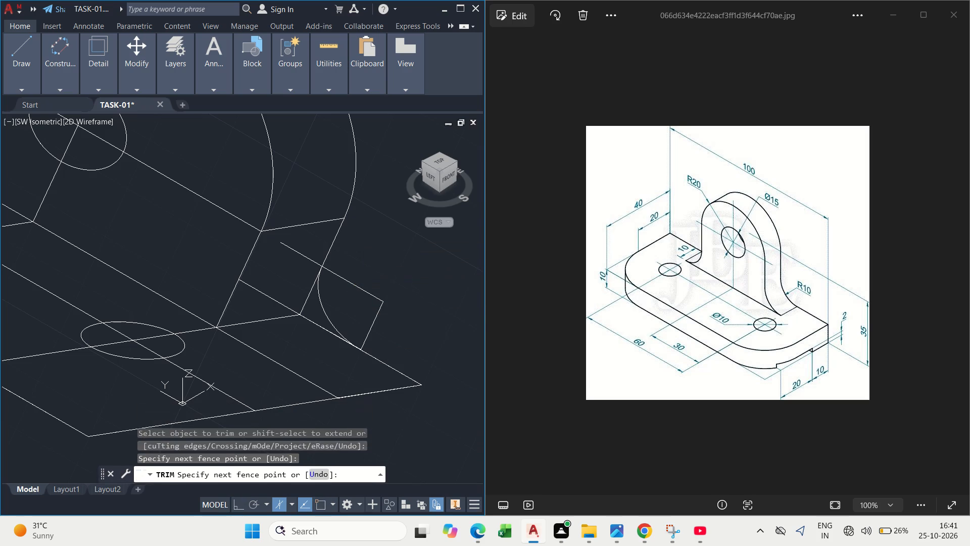
pyautogui.moveTo(365, 276); pyautogui.dragTo(404, 326)
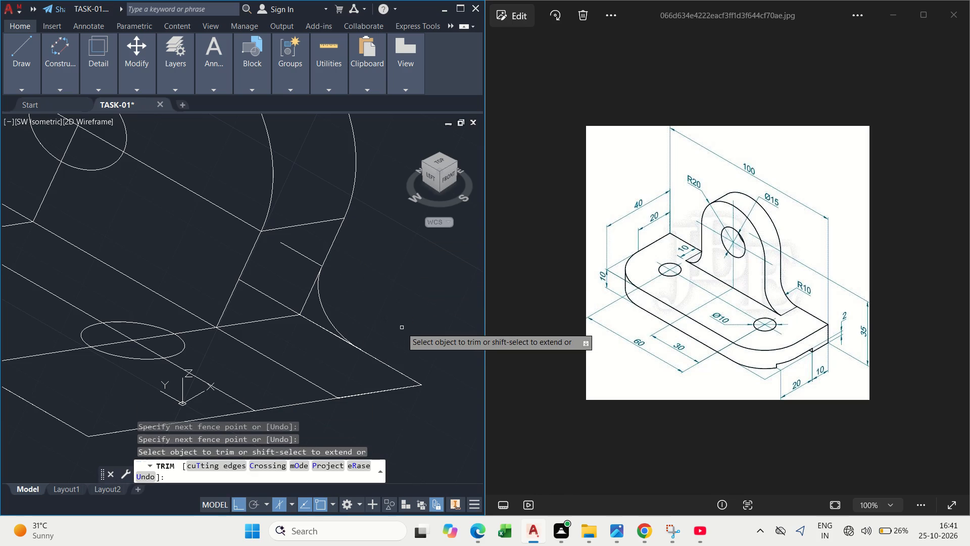
pyautogui.press('Escape')
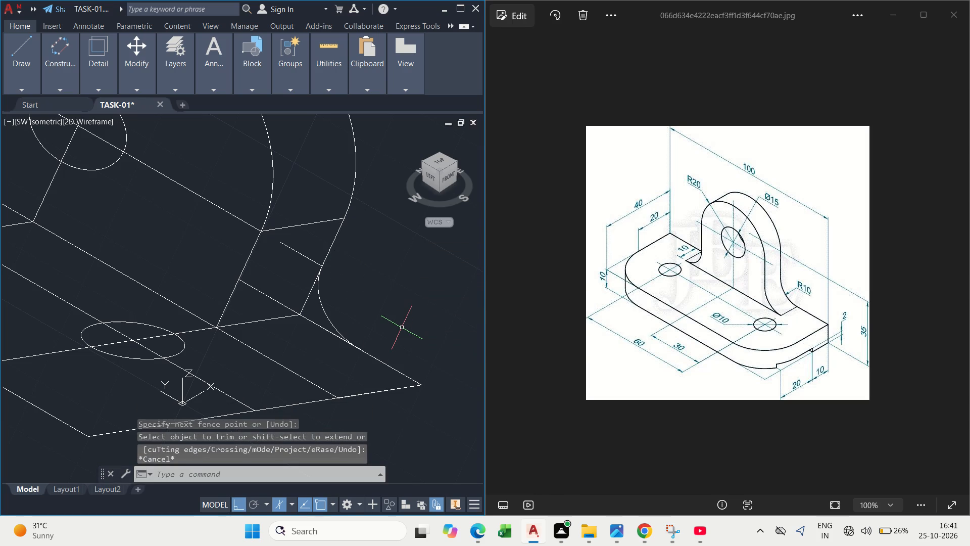
# Draw a line about 15.7 long on the left isoplane from the corner arc's lower end, crossing the upright's front base edge.
pyautogui.press('l')
pyautogui.click(433, 356)
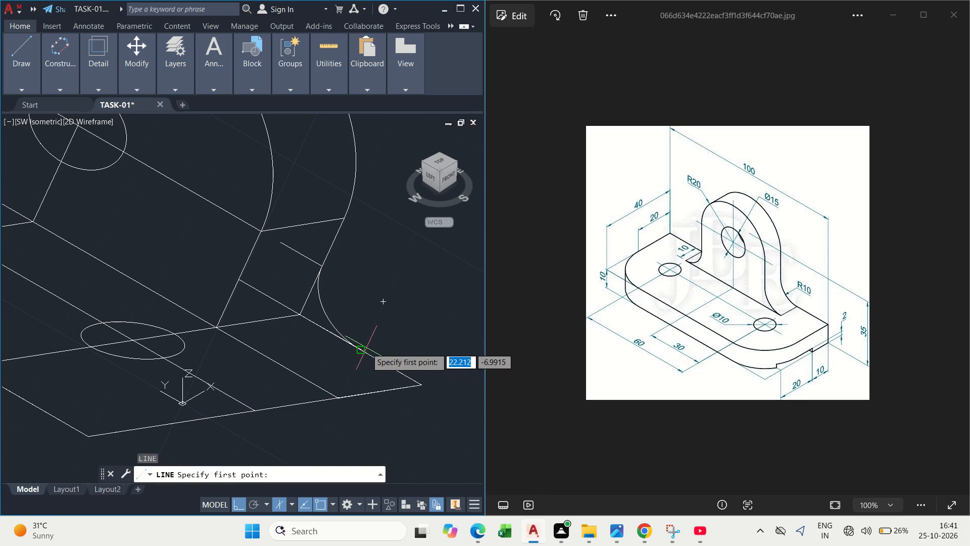
pyautogui.click(365, 347)
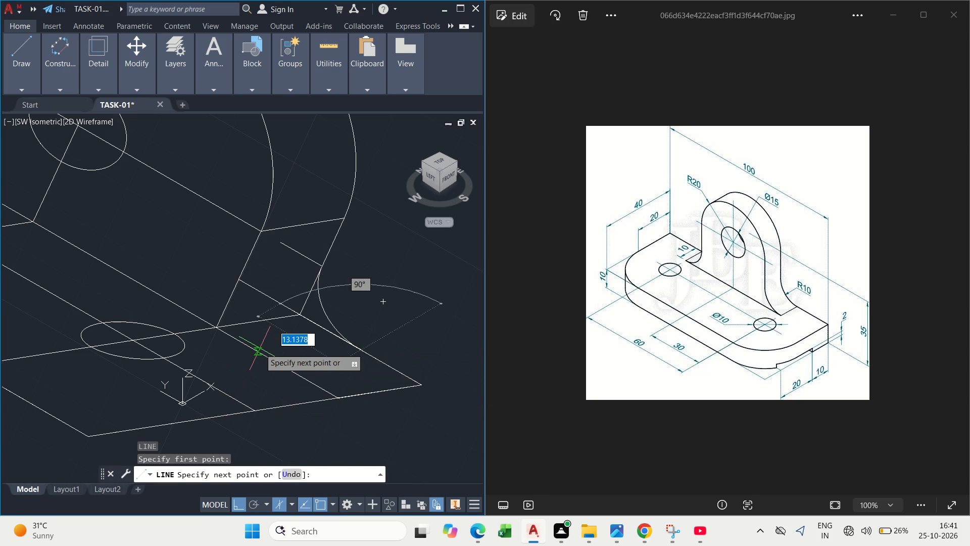
pyautogui.press('F8')
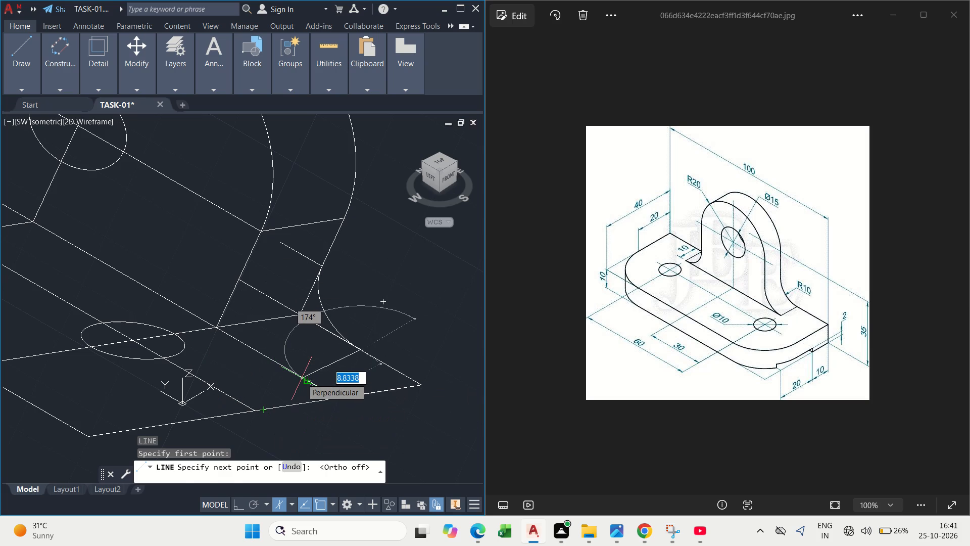
pyautogui.press('F8')
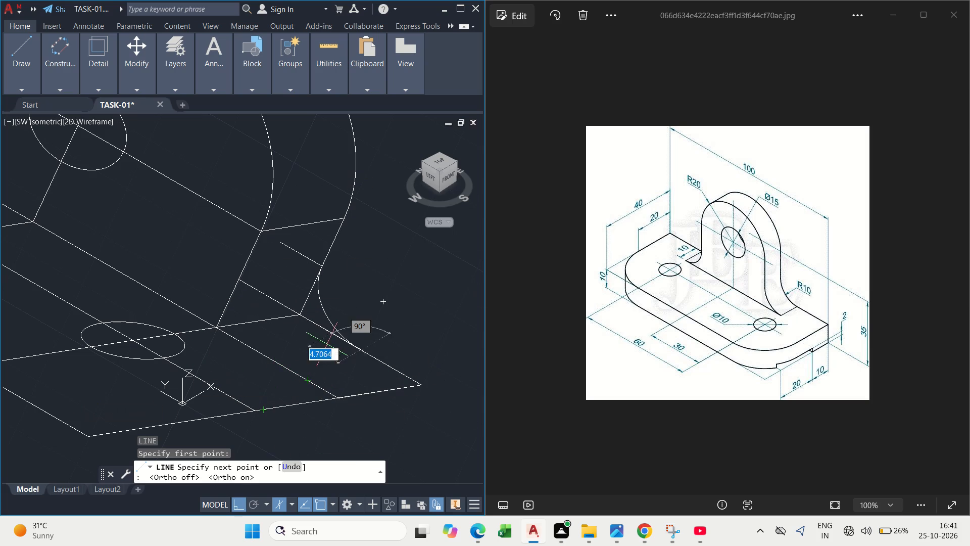
pyautogui.press('F5')
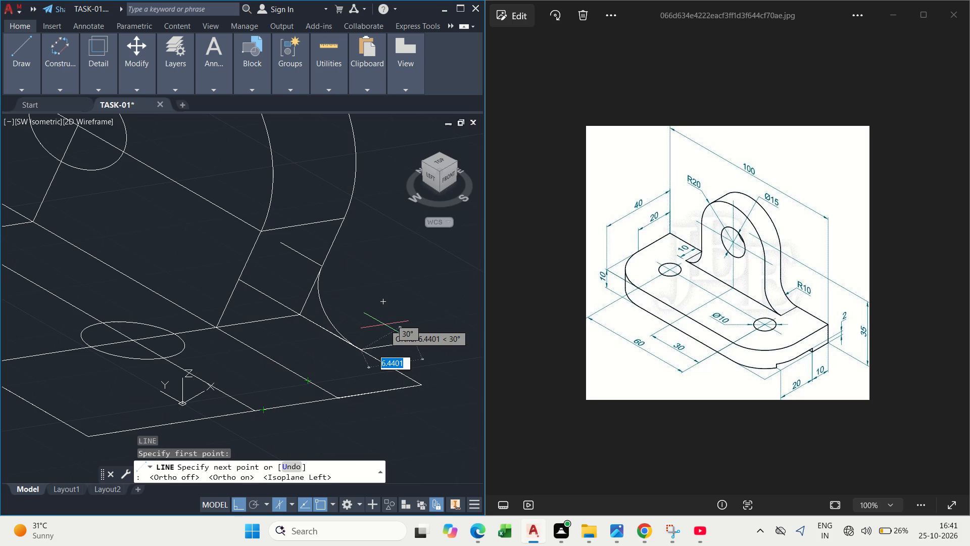
pyautogui.click(231, 372)
pyautogui.press('Escape')
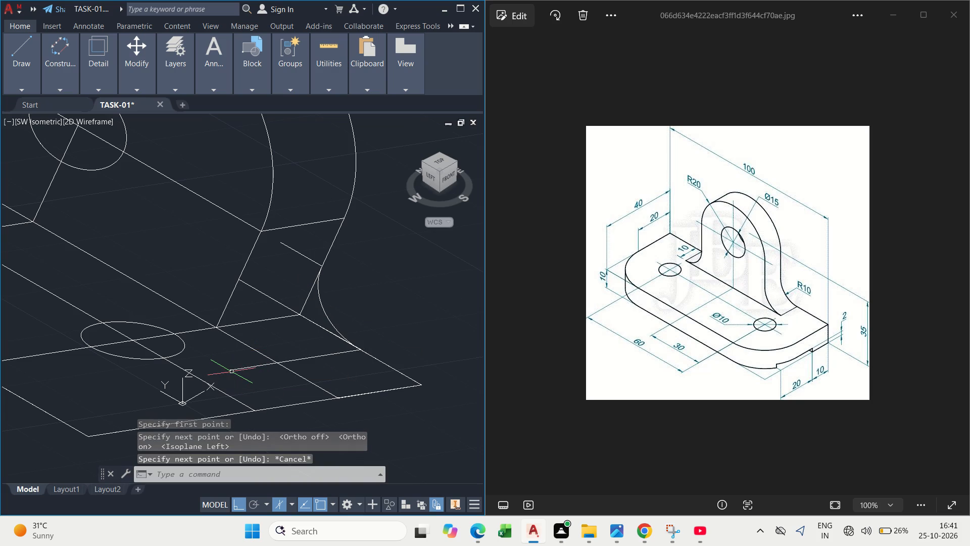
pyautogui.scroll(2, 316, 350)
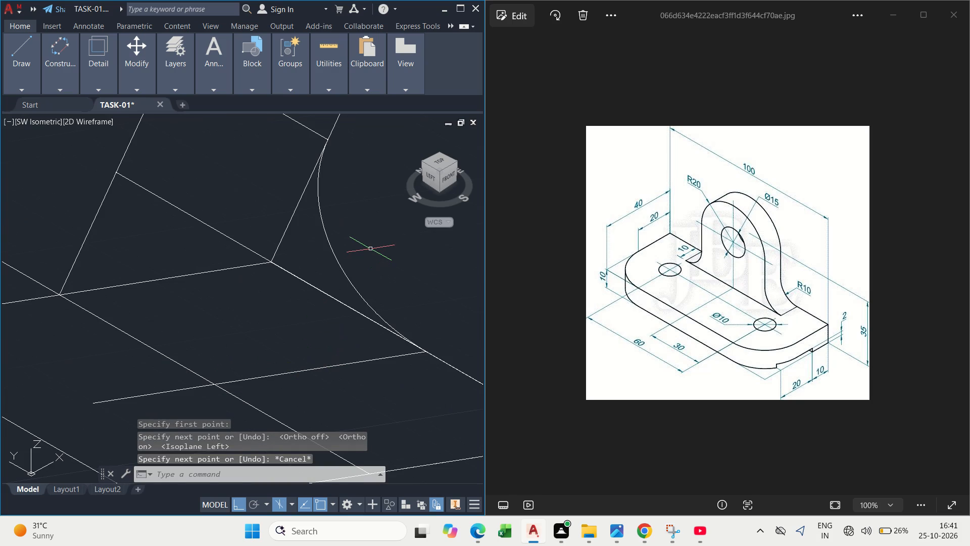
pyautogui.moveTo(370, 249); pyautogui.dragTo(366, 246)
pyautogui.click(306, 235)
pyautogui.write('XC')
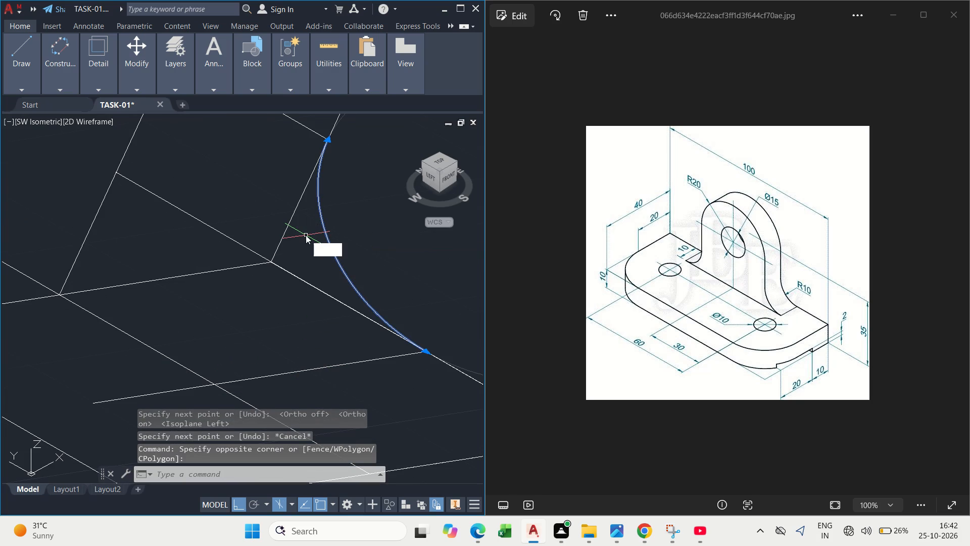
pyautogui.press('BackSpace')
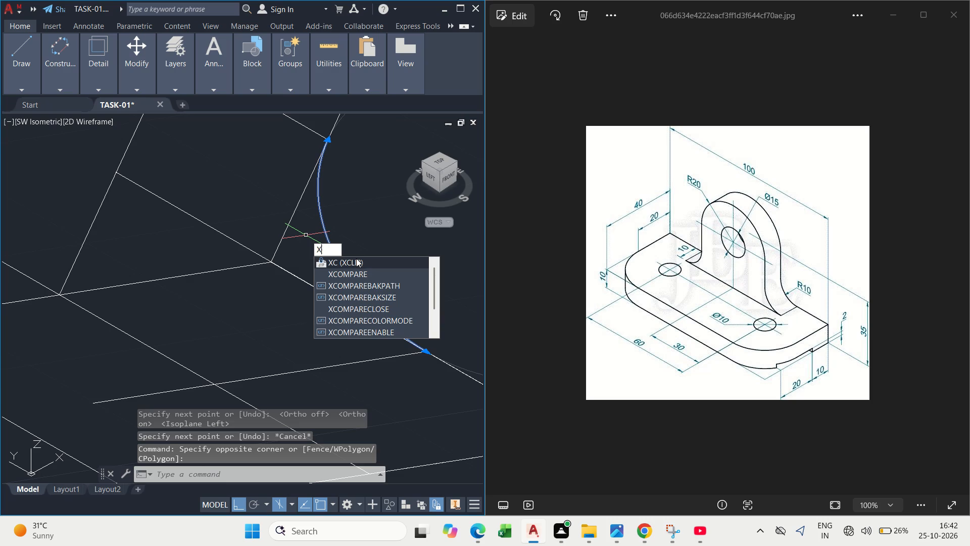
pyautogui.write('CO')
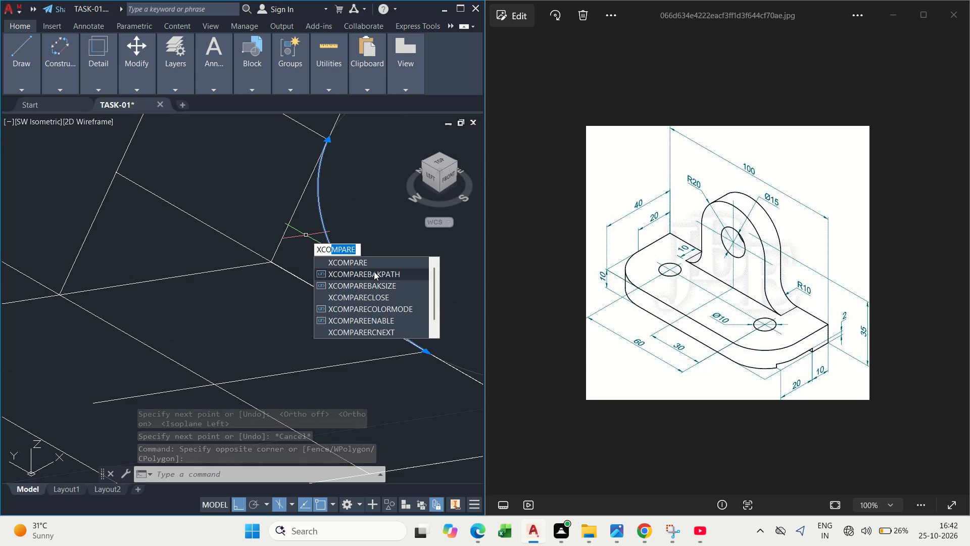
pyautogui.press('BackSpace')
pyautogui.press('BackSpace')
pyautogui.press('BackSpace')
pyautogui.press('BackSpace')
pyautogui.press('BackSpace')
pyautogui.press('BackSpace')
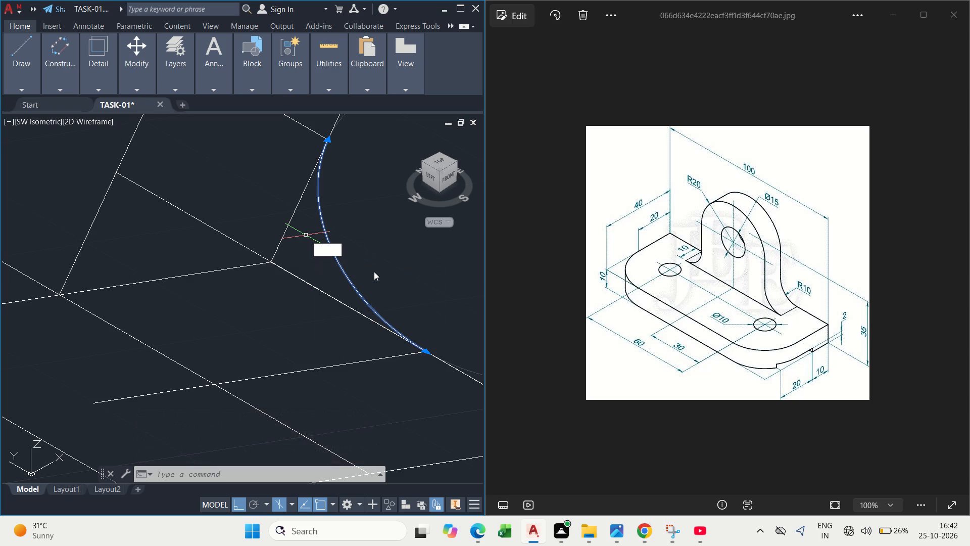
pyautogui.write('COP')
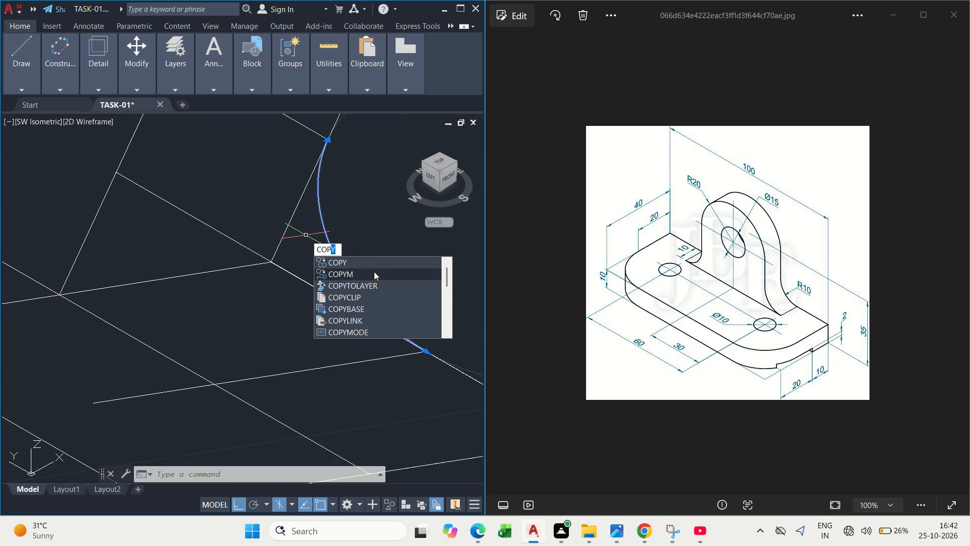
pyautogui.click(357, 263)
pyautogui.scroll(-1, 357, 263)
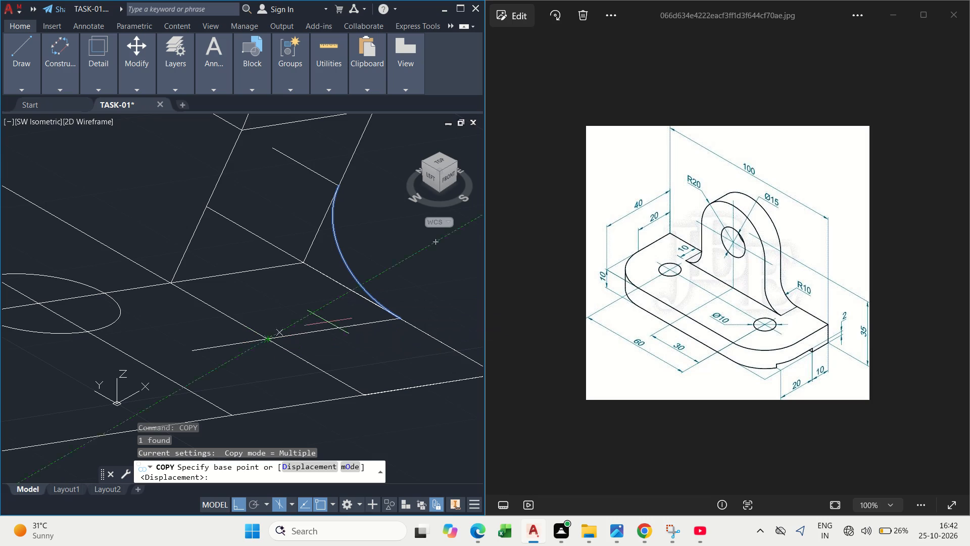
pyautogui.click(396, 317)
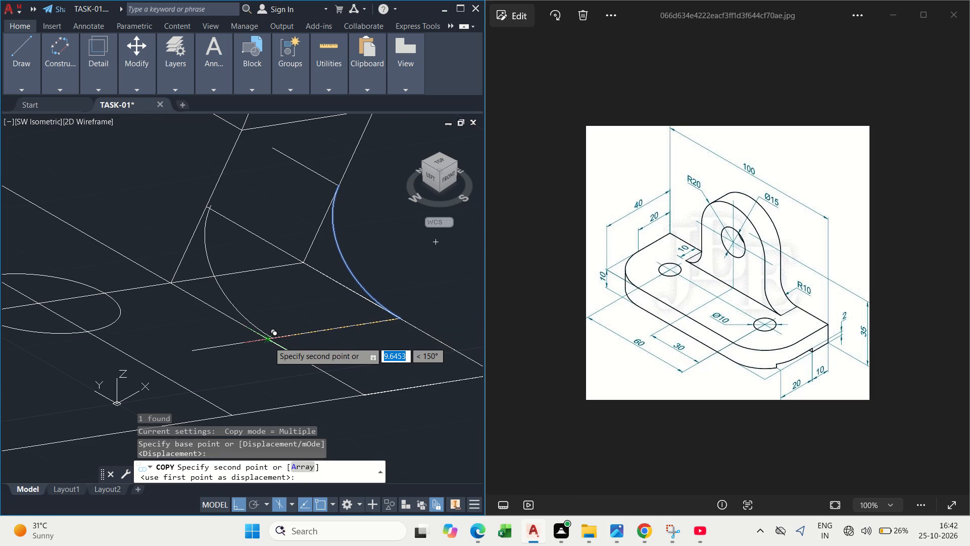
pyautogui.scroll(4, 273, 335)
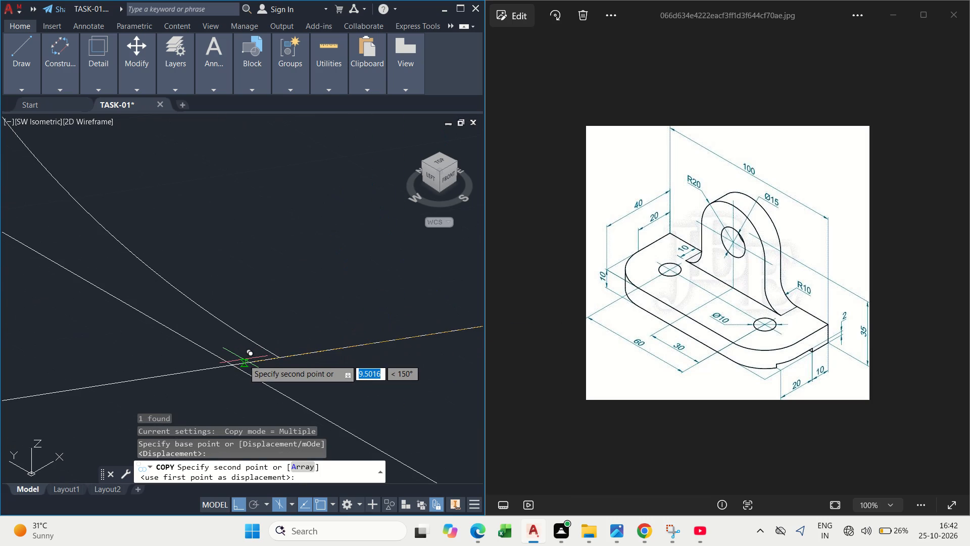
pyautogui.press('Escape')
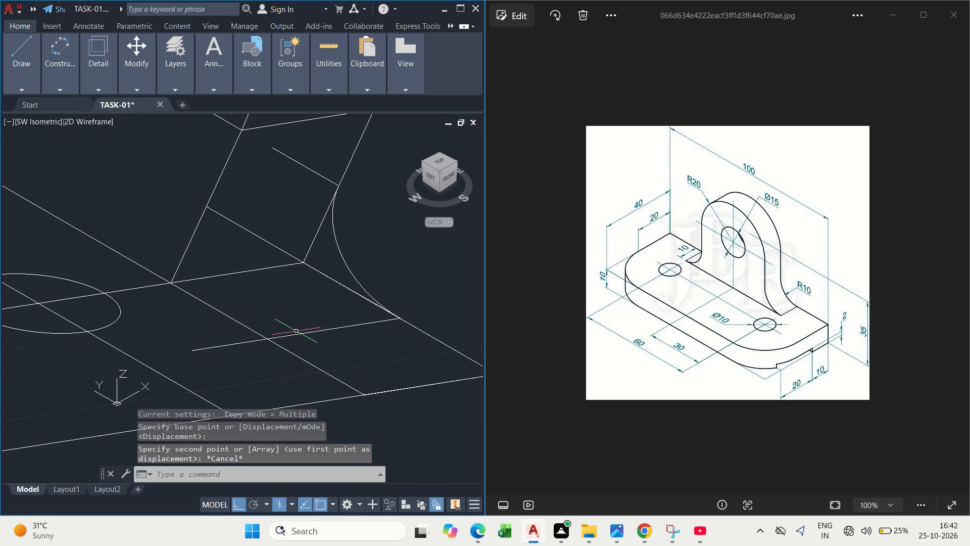
# Copy the rear corner arc from its lower end to the intersection of the new line and the upright's front base edge.
pyautogui.press('c')
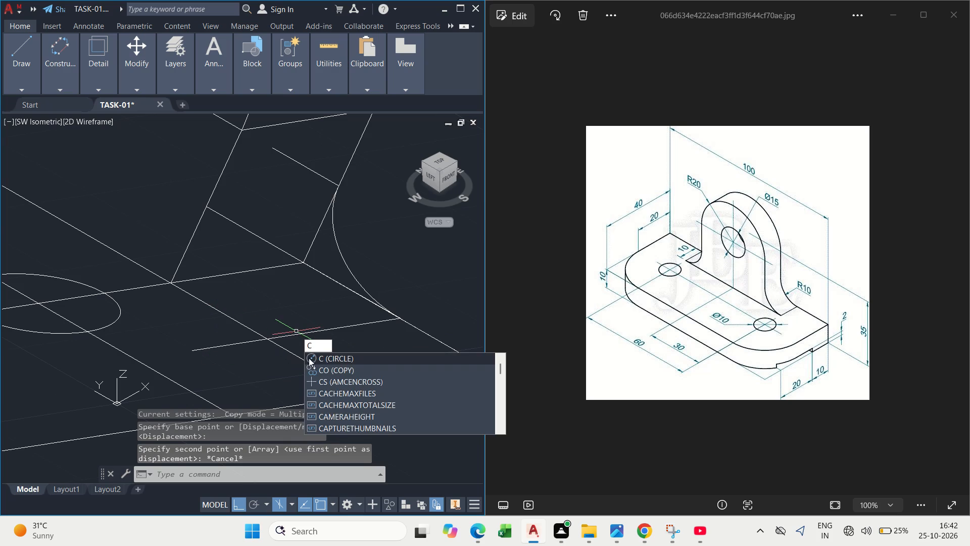
pyautogui.click(321, 371)
pyautogui.click(353, 279)
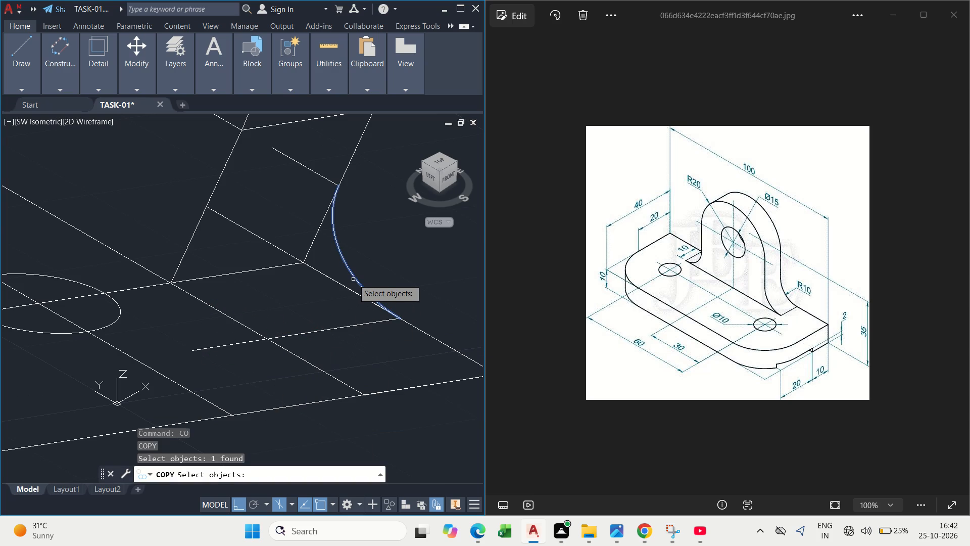
pyautogui.press('space')
pyautogui.scroll(3, 363, 291)
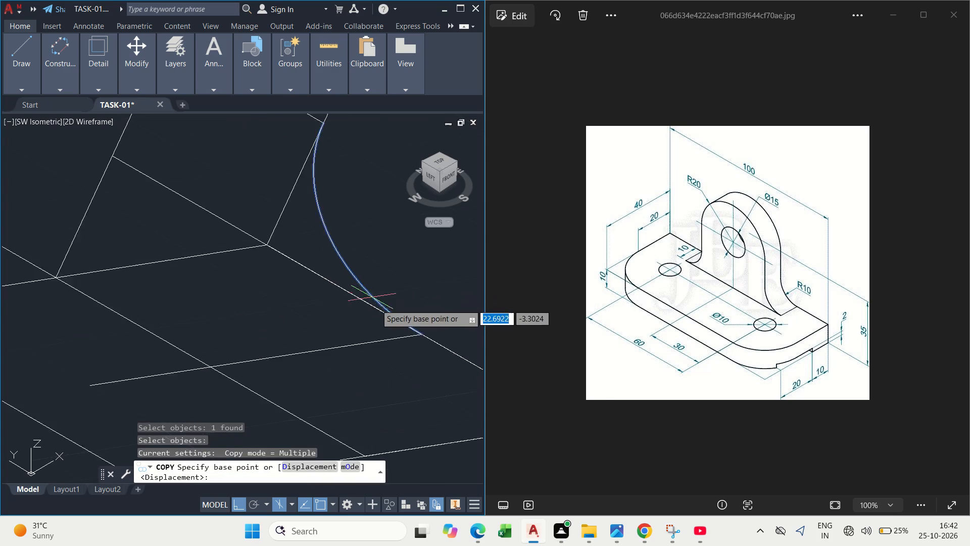
pyautogui.moveTo(385, 369); pyautogui.dragTo(257, 340, button='middle')
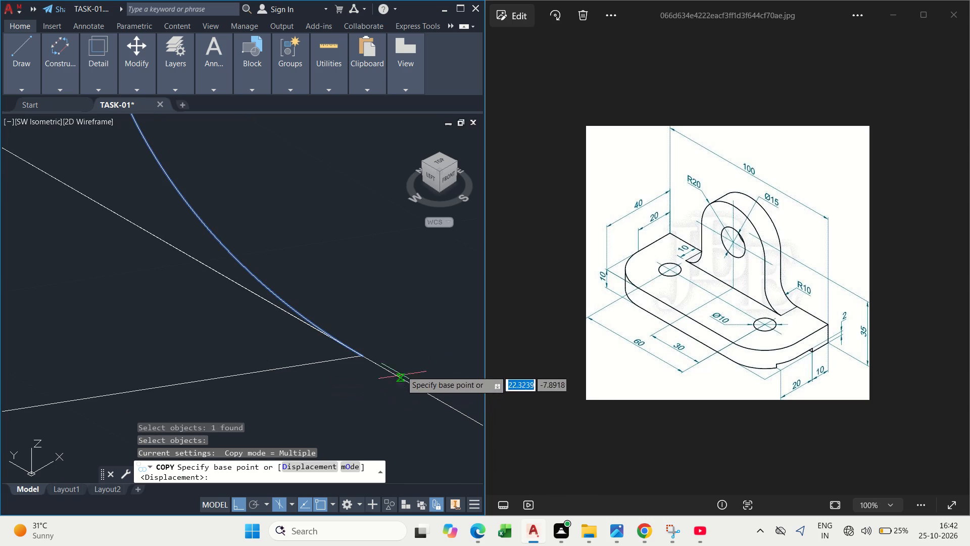
pyautogui.click(360, 354)
pyautogui.scroll(-1, 360, 354)
pyautogui.moveTo(309, 371); pyautogui.dragTo(371, 361, button='middle')
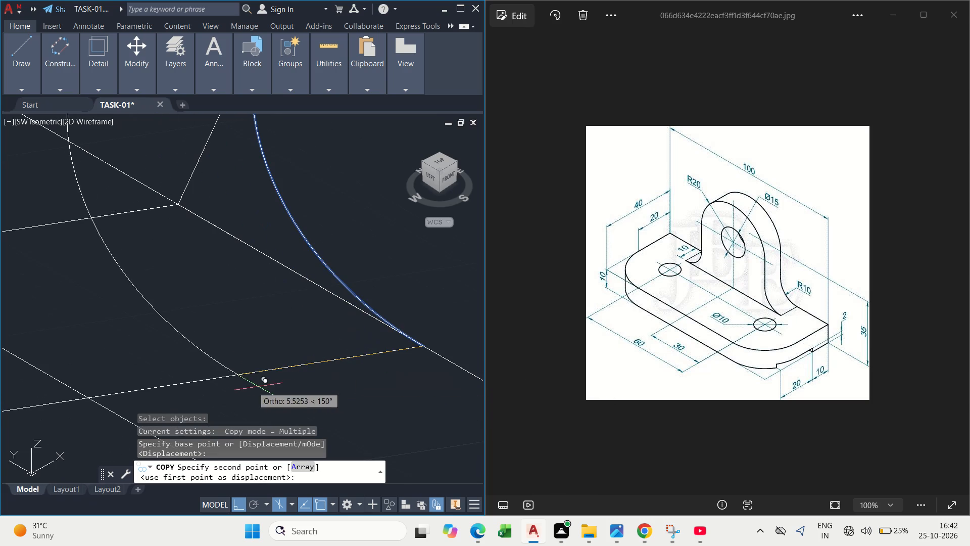
pyautogui.click(88, 398)
pyautogui.scroll(-2, 198, 367)
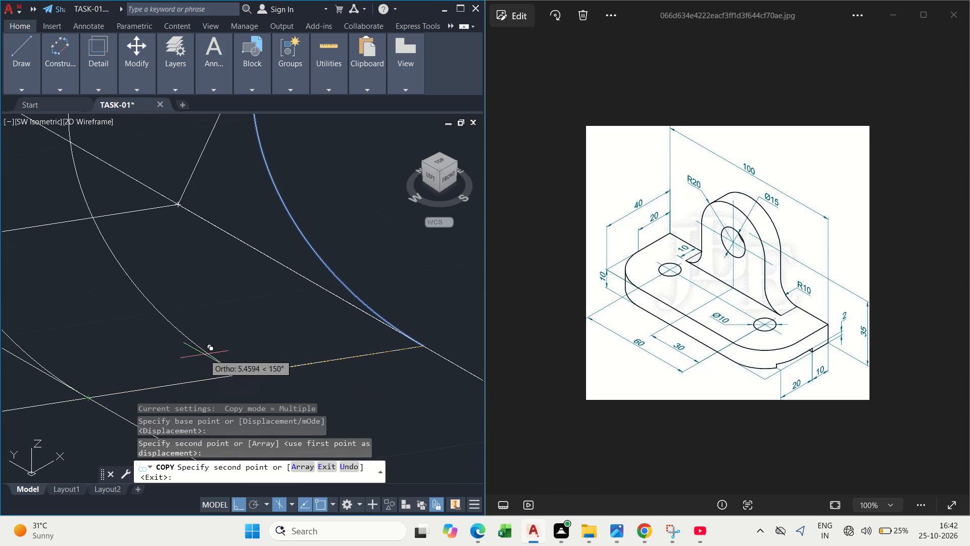
pyautogui.scroll(-1, 196, 369)
pyautogui.press('Escape')
# Trim the upright's straight side edges below both corner arcs and remove the leftover base and construction lines between them.
pyautogui.write('TR')
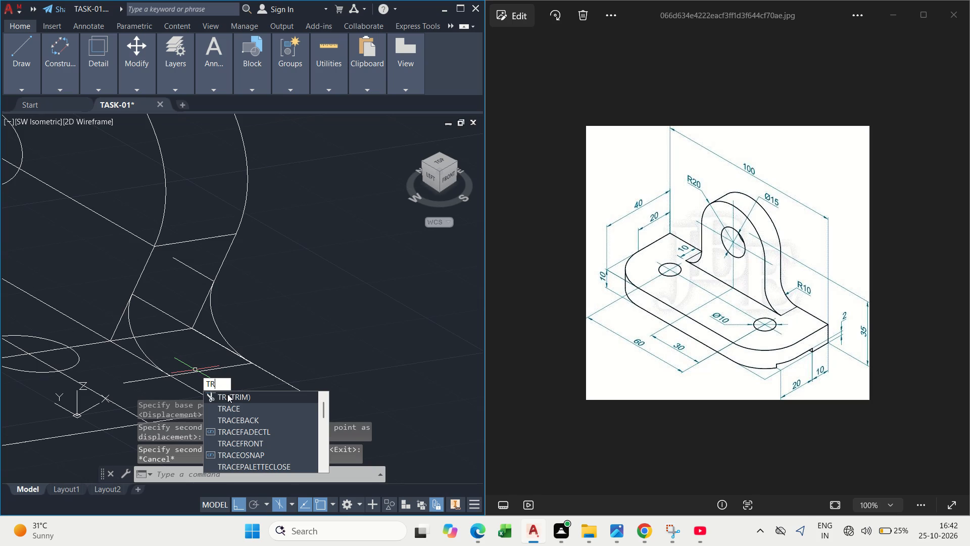
pyautogui.click(227, 394)
pyautogui.scroll(1, 120, 350)
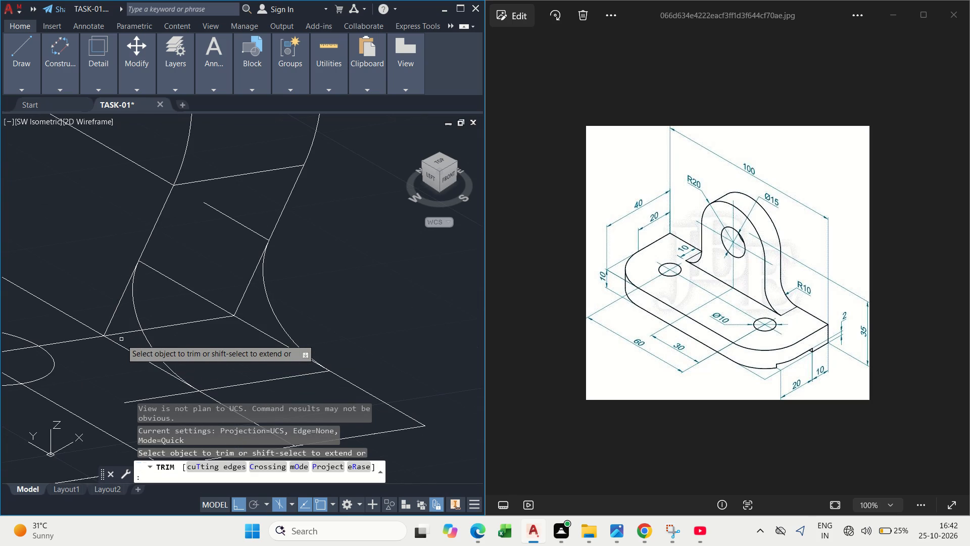
pyautogui.moveTo(110, 305); pyautogui.dragTo(133, 338)
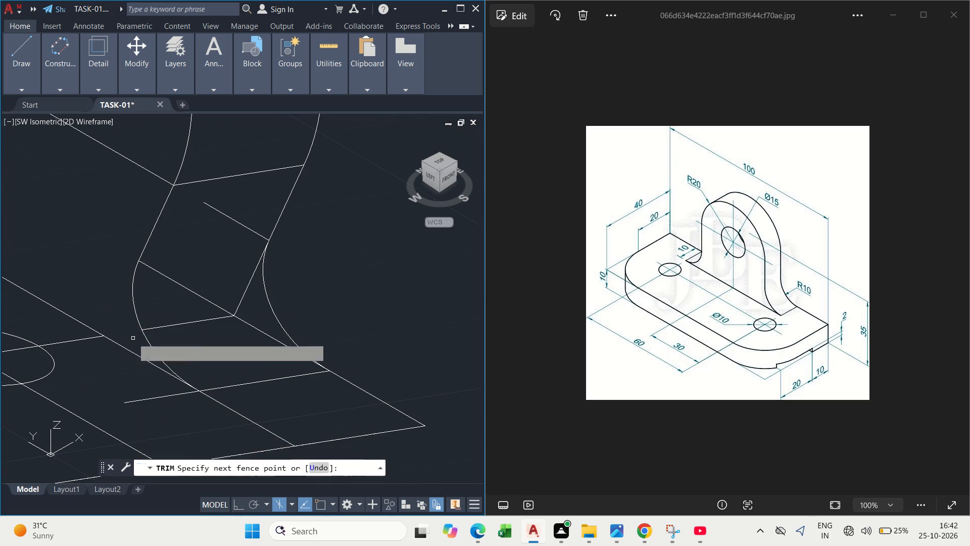
pyautogui.moveTo(206, 275); pyautogui.dragTo(205, 339)
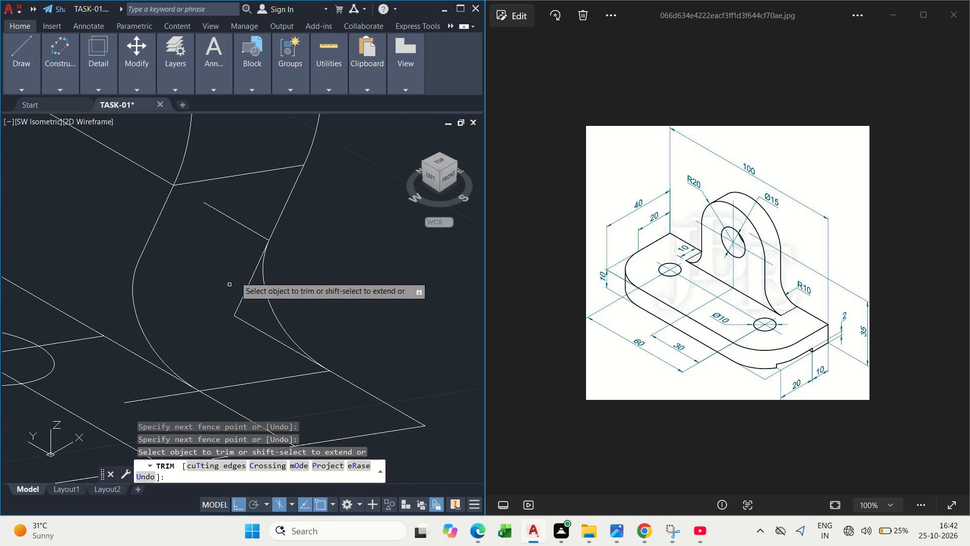
pyautogui.moveTo(241, 276); pyautogui.dragTo(247, 324)
pyautogui.moveTo(245, 224); pyautogui.dragTo(232, 238)
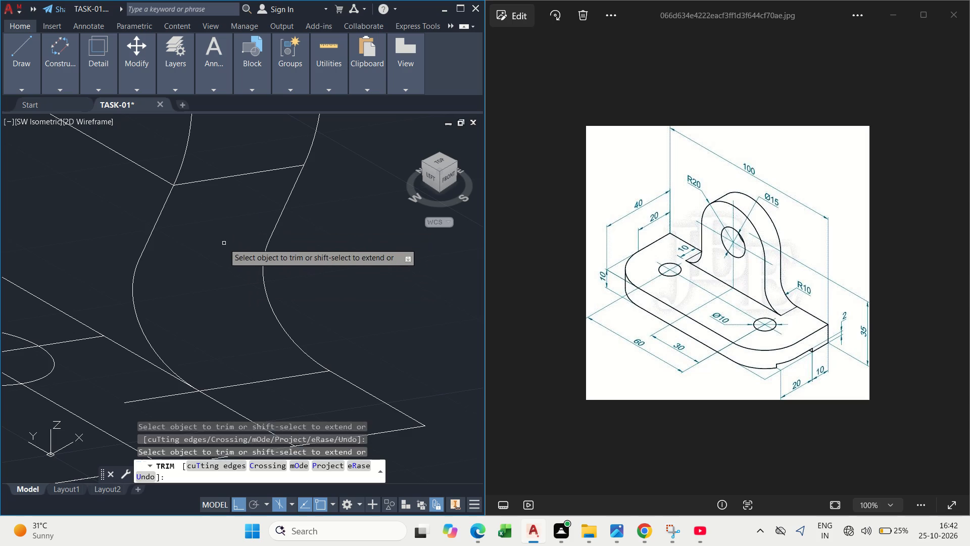
# Trim the construction lines through and around the upright's hole and the line joining its front and rear side edges.
pyautogui.scroll(-4, 224, 243)
pyautogui.scroll(2, 235, 240)
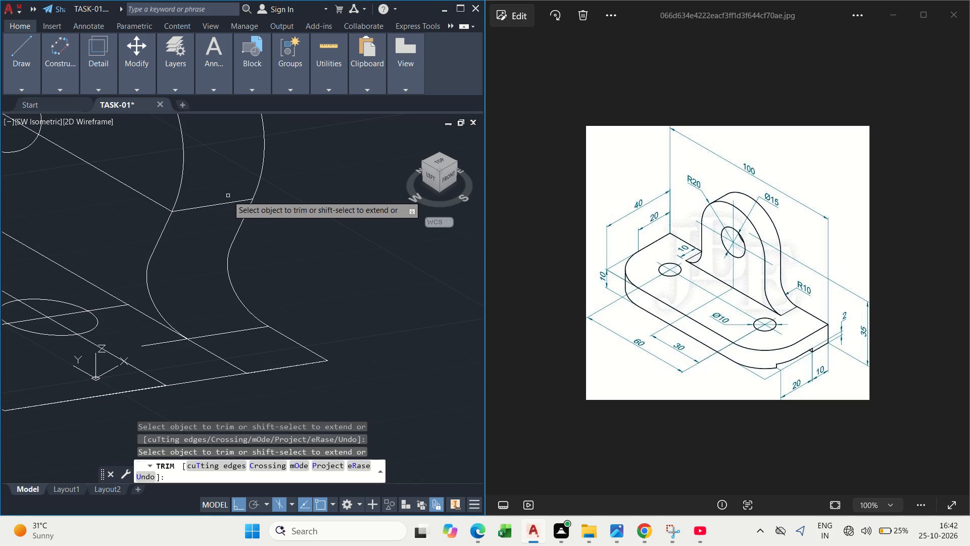
pyautogui.moveTo(228, 195); pyautogui.dragTo(228, 218)
pyautogui.scroll(-2, 222, 212)
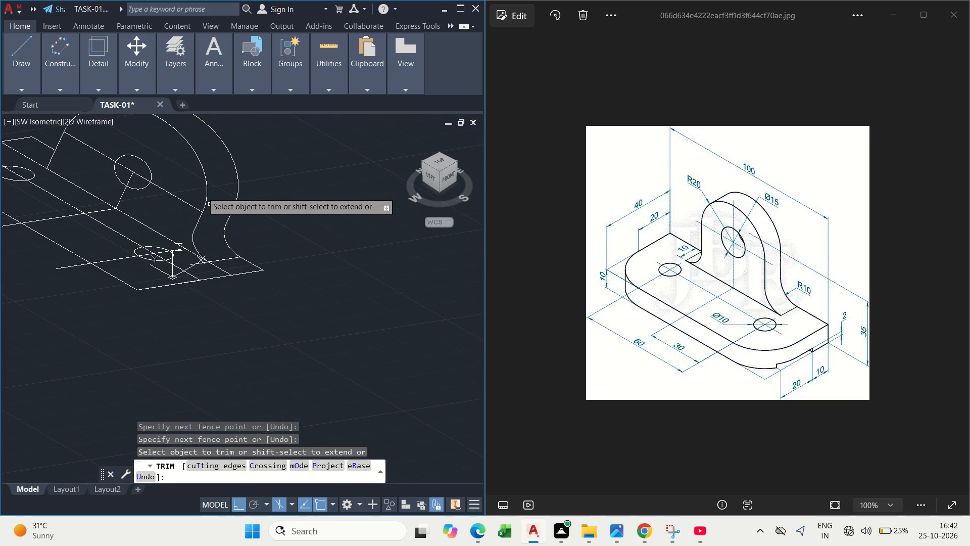
pyautogui.moveTo(191, 186); pyautogui.dragTo(180, 212)
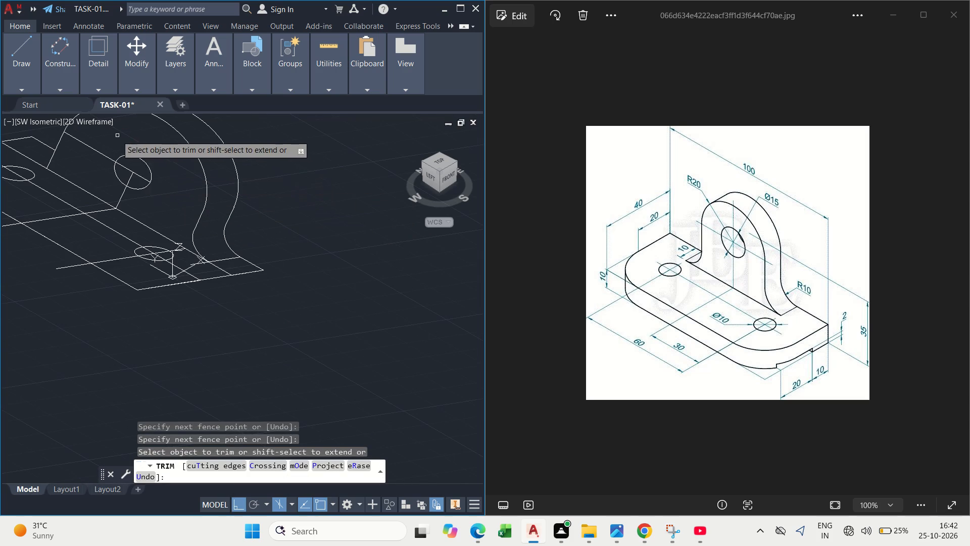
pyautogui.moveTo(129, 186); pyautogui.dragTo(197, 243, button='middle')
pyautogui.moveTo(178, 185); pyautogui.dragTo(172, 209)
pyautogui.moveTo(172, 209); pyautogui.dragTo(169, 242)
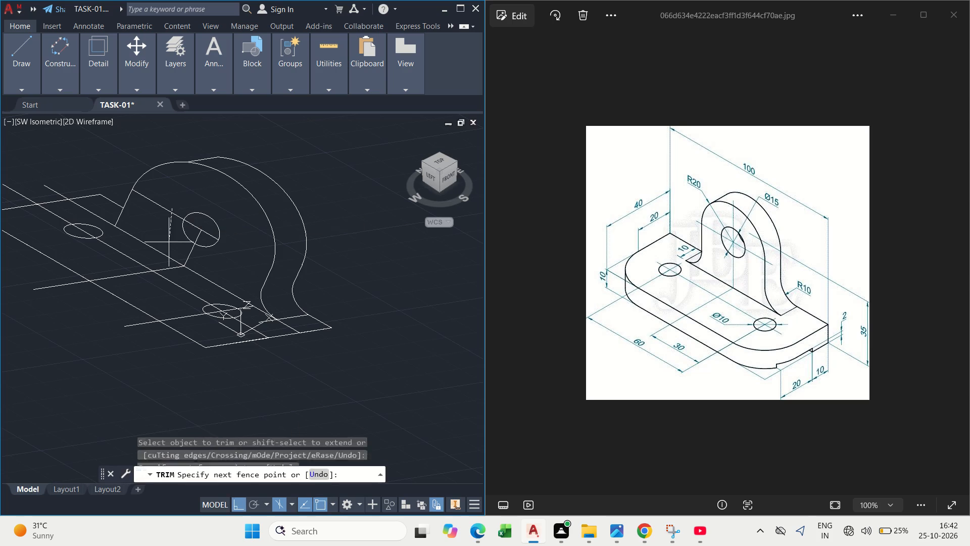
pyautogui.scroll(1, 197, 252)
pyautogui.moveTo(175, 247); pyautogui.dragTo(213, 270)
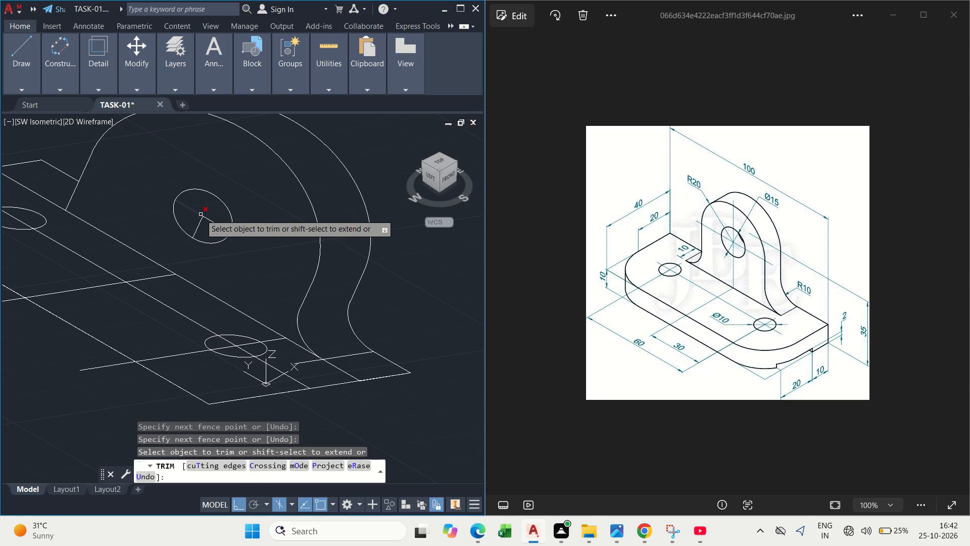
pyautogui.moveTo(205, 212); pyautogui.dragTo(223, 222)
pyautogui.scroll(-1, 240, 272)
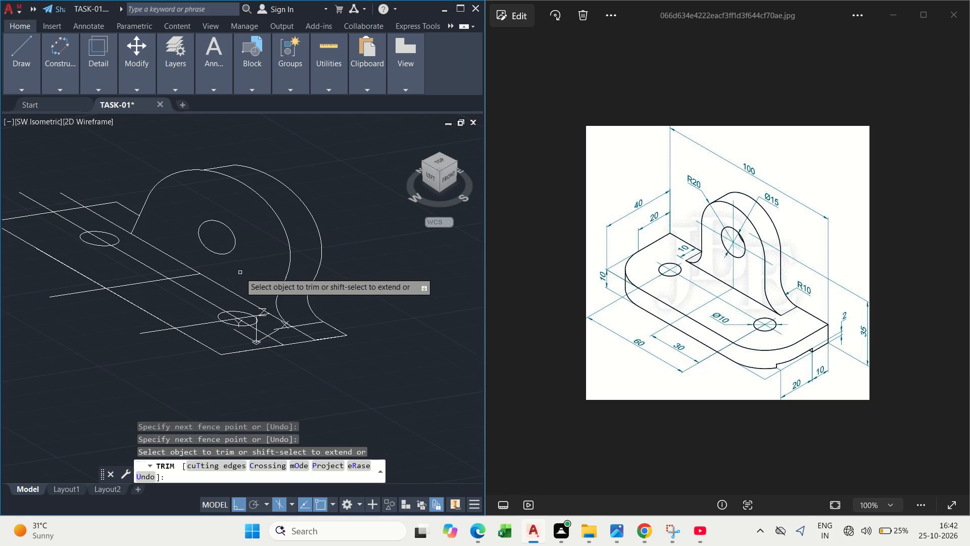
pyautogui.press('Escape')
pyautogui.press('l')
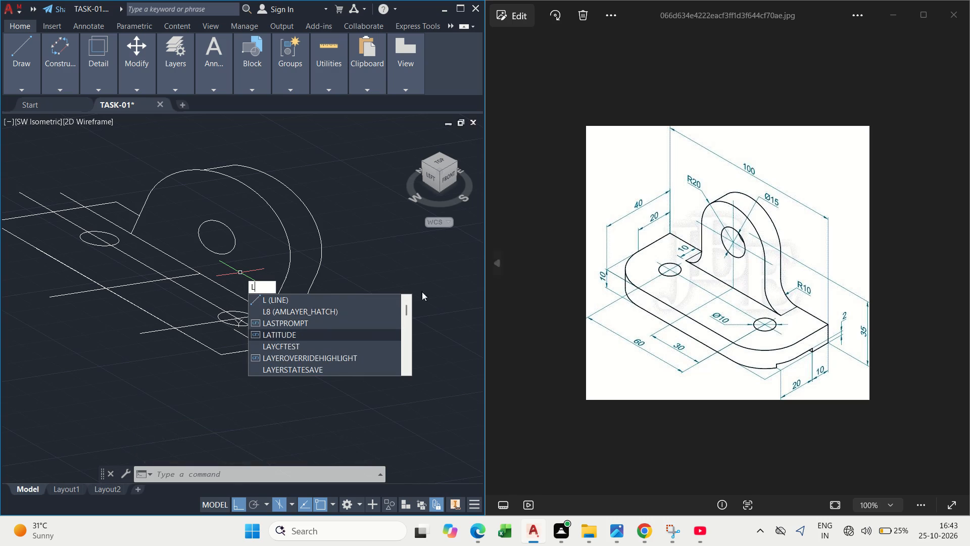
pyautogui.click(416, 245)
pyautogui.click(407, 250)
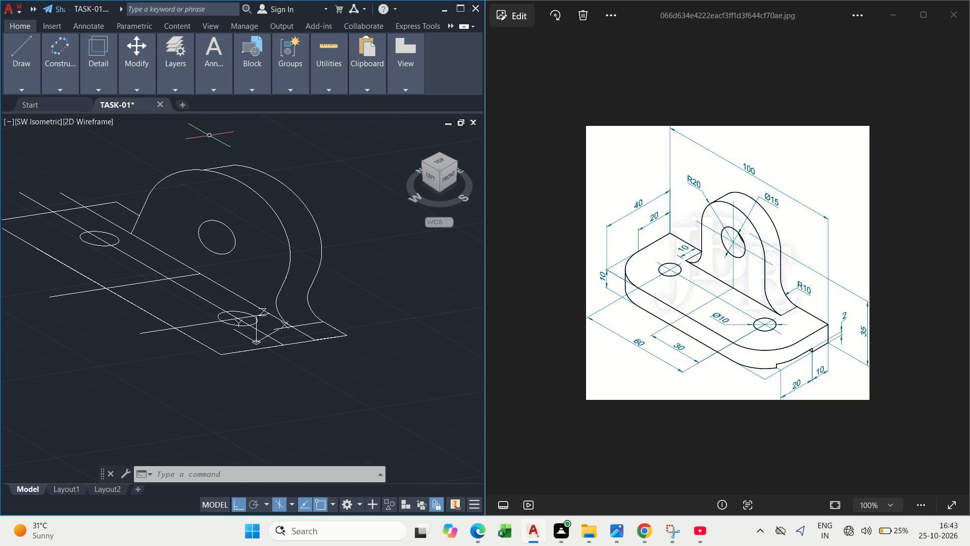
# Measure with a trial dimension from the upright's untrimmed front lower corner along the base line to the plate's far end edge.
pyautogui.write('DIM')
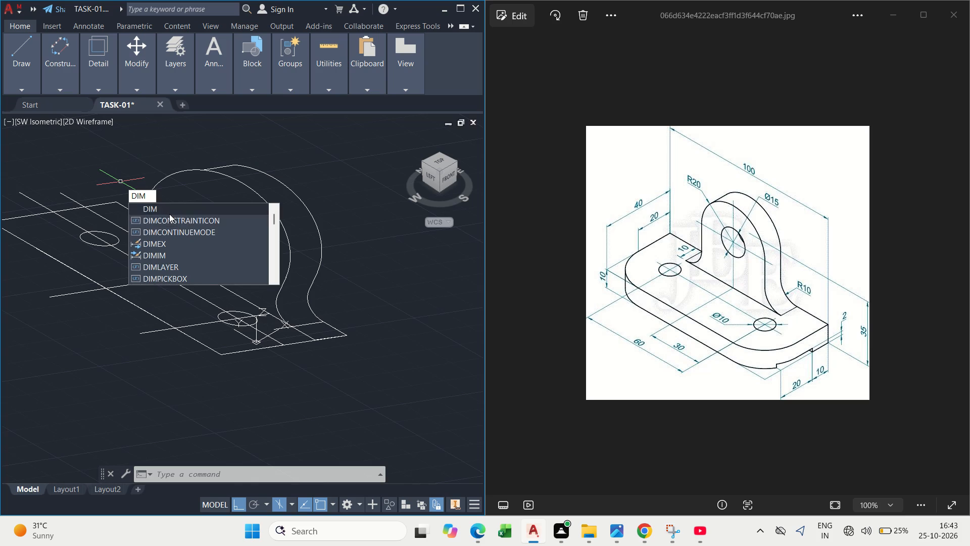
pyautogui.click(169, 214)
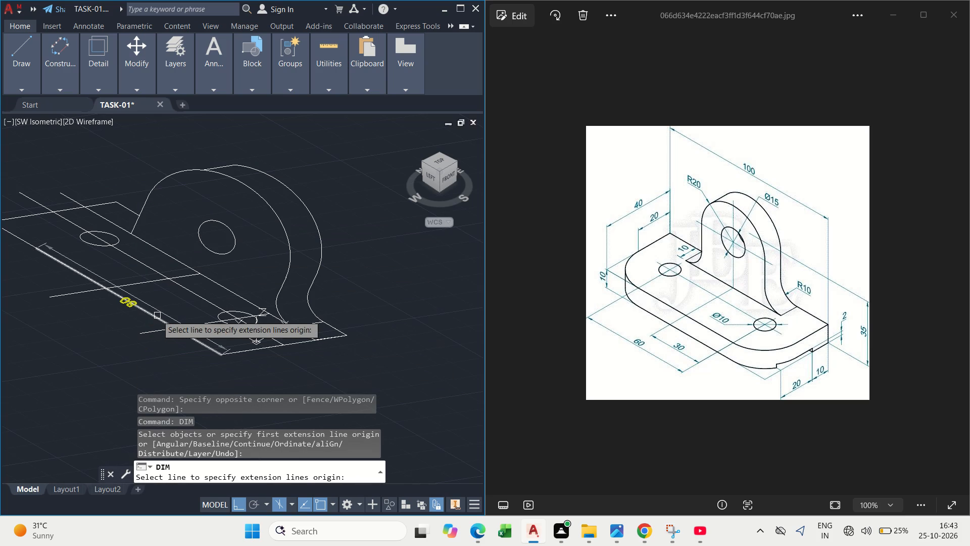
pyautogui.scroll(3, 116, 223)
pyautogui.moveTo(111, 228); pyautogui.dragTo(184, 272, button='middle')
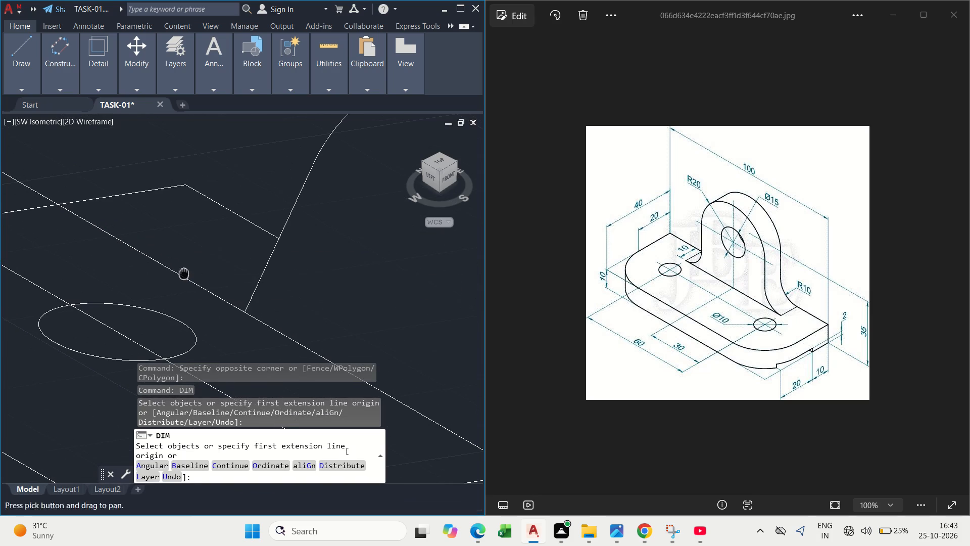
pyautogui.click(246, 312)
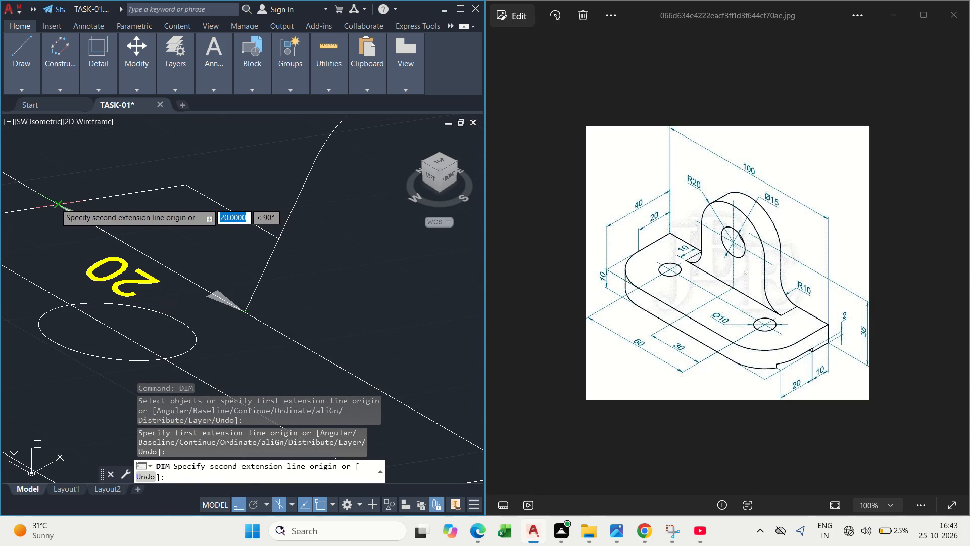
pyautogui.click(55, 202)
pyautogui.scroll(-4, 101, 217)
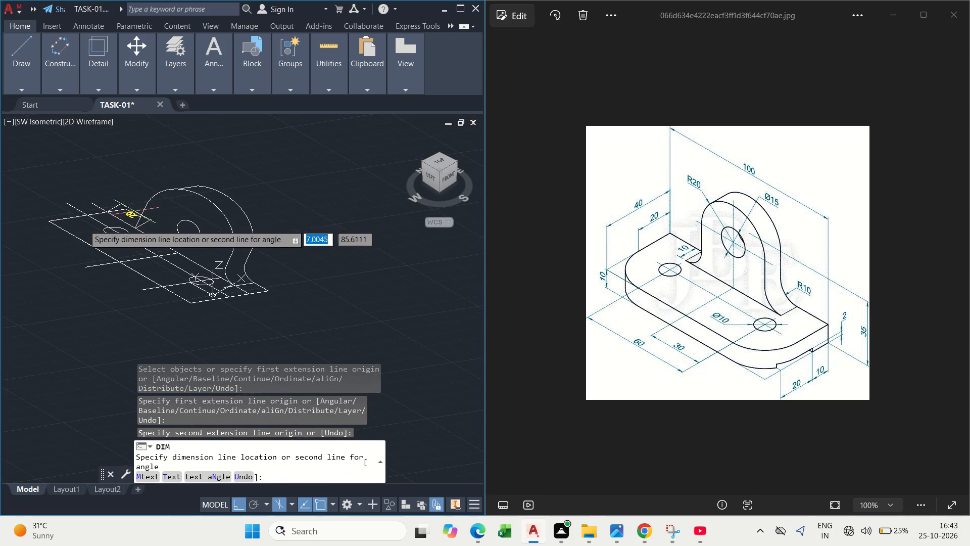
pyautogui.scroll(4, 105, 213)
pyautogui.scroll(-2, 95, 252)
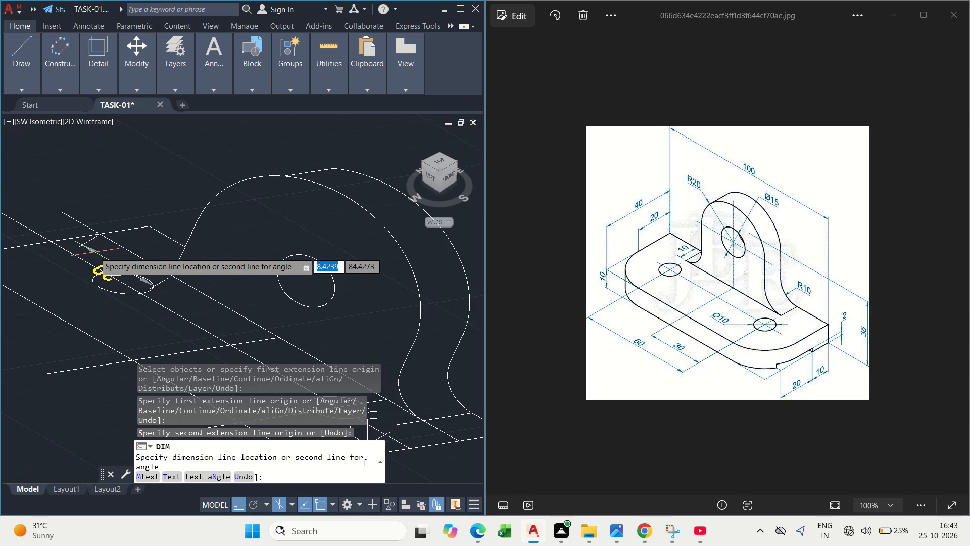
pyautogui.press('F5')
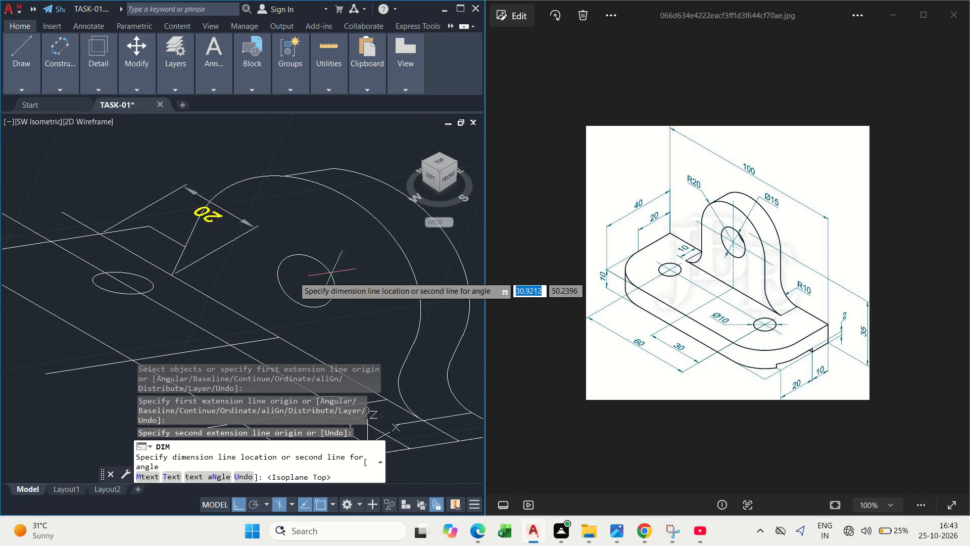
pyautogui.press('F5')
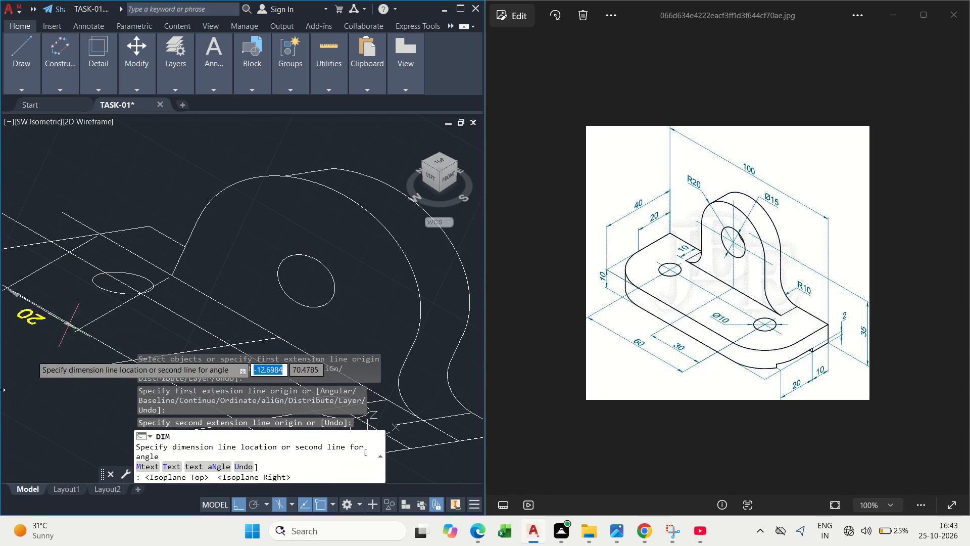
pyautogui.scroll(-3, 187, 296)
pyautogui.scroll(2, 181, 288)
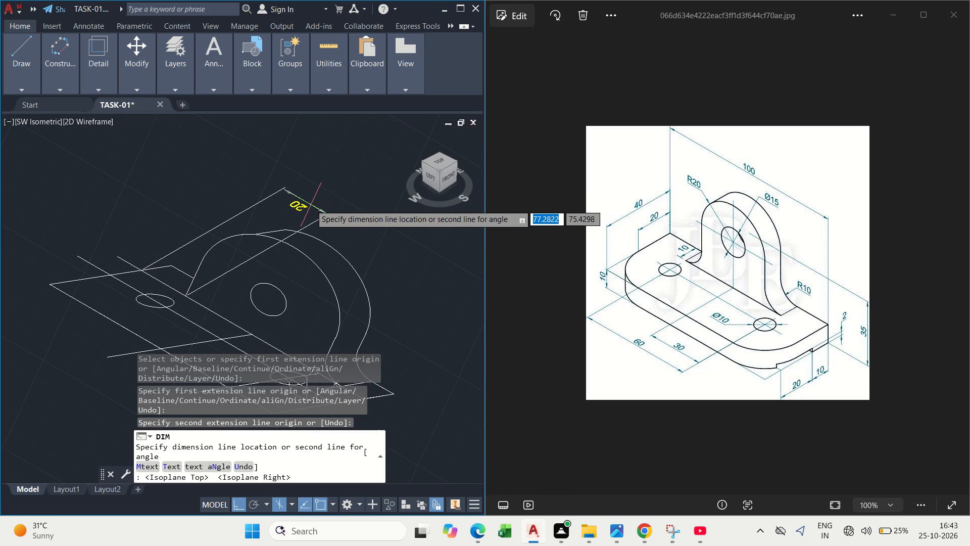
pyautogui.press('F5')
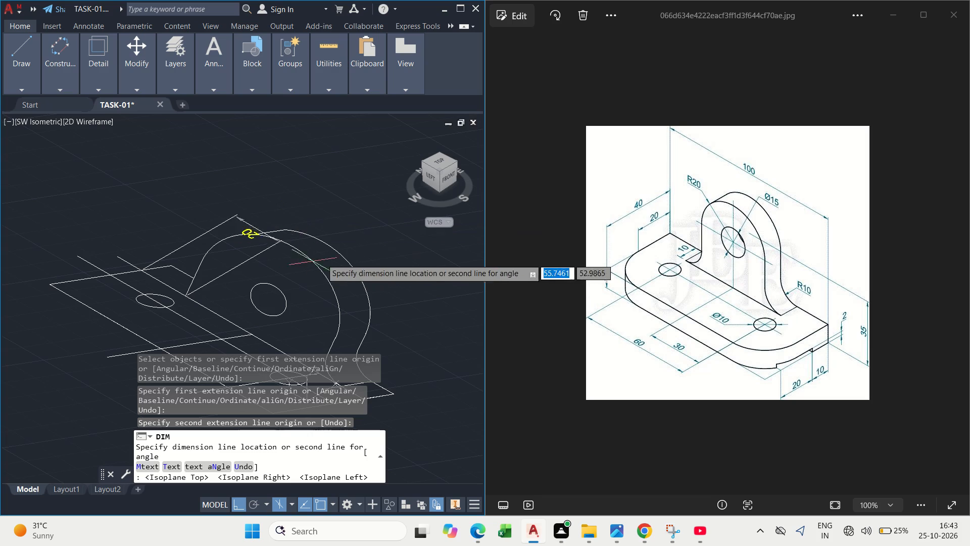
pyautogui.press('Escape')
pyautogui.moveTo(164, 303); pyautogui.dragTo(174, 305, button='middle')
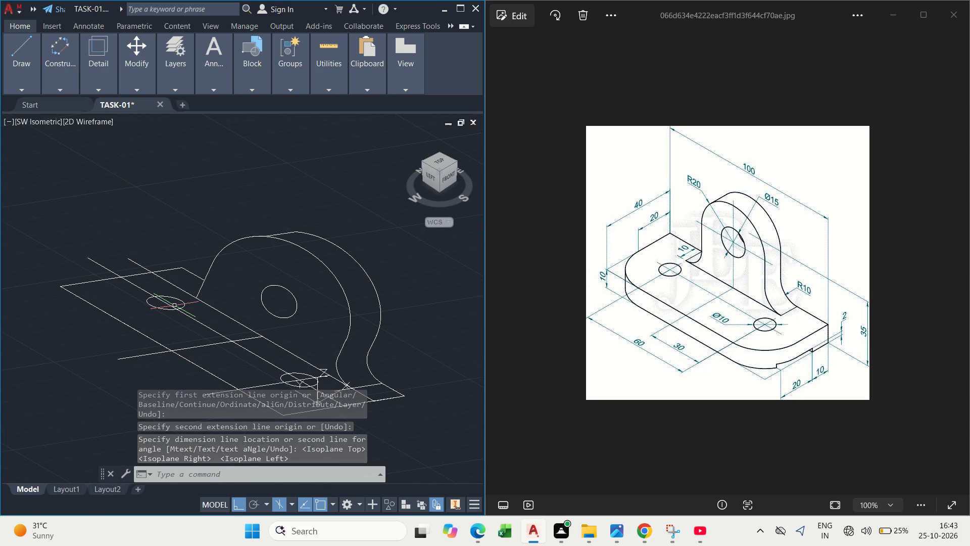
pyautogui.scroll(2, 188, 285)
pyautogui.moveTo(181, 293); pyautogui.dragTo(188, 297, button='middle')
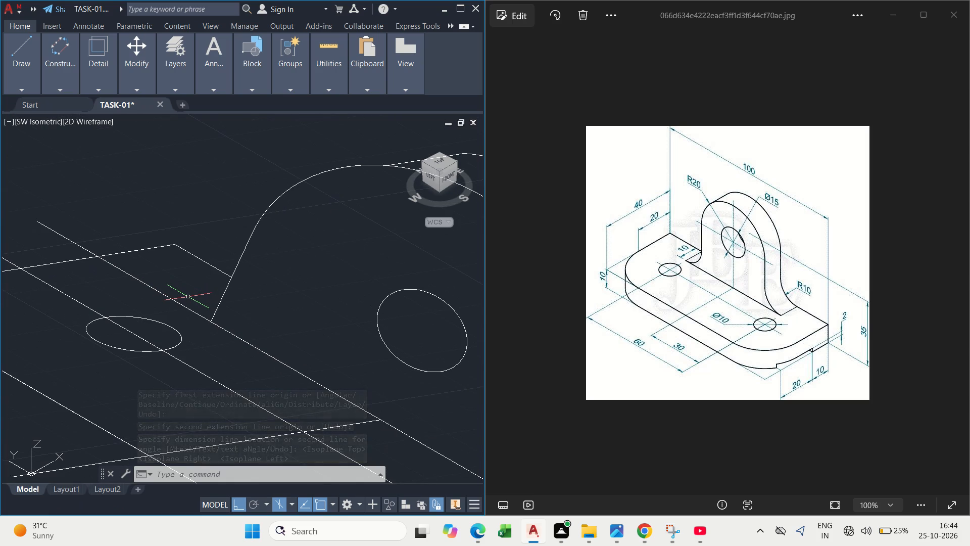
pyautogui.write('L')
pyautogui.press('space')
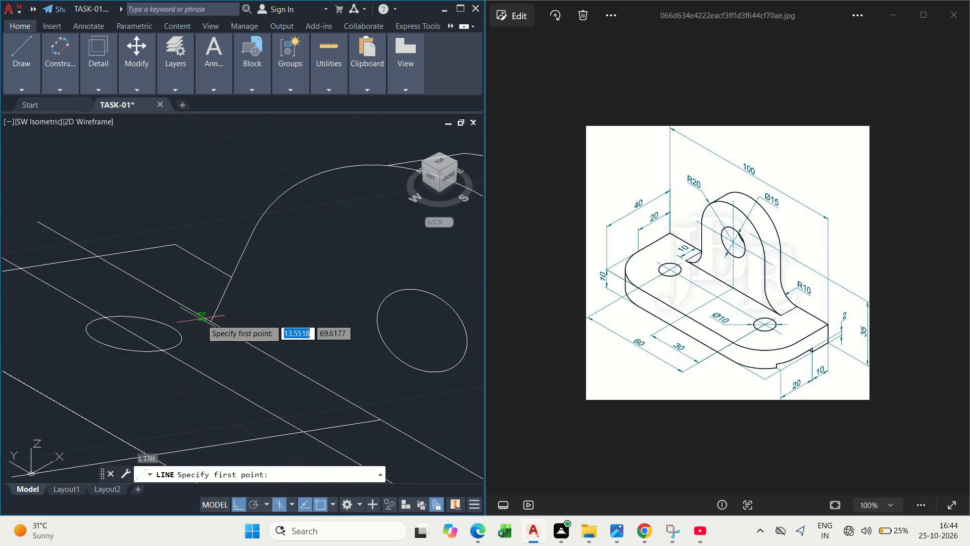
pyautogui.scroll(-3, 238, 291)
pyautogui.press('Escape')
# Measure with a trial dimension from the rear corner arc's lower end to the plate's adjacent rear corner.
pyautogui.scroll(2, 307, 343)
pyautogui.moveTo(318, 363); pyautogui.dragTo(206, 305, button='middle')
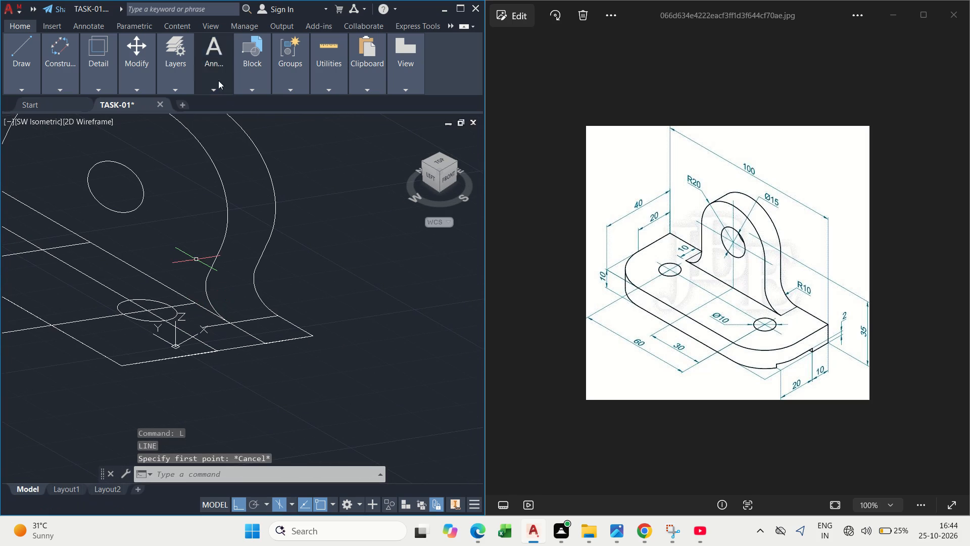
pyautogui.press('d')
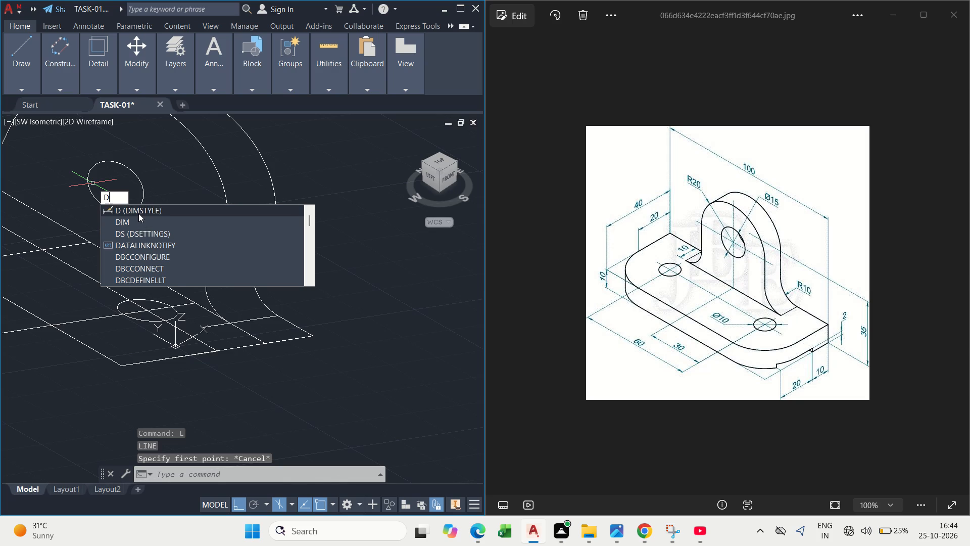
pyautogui.click(138, 219)
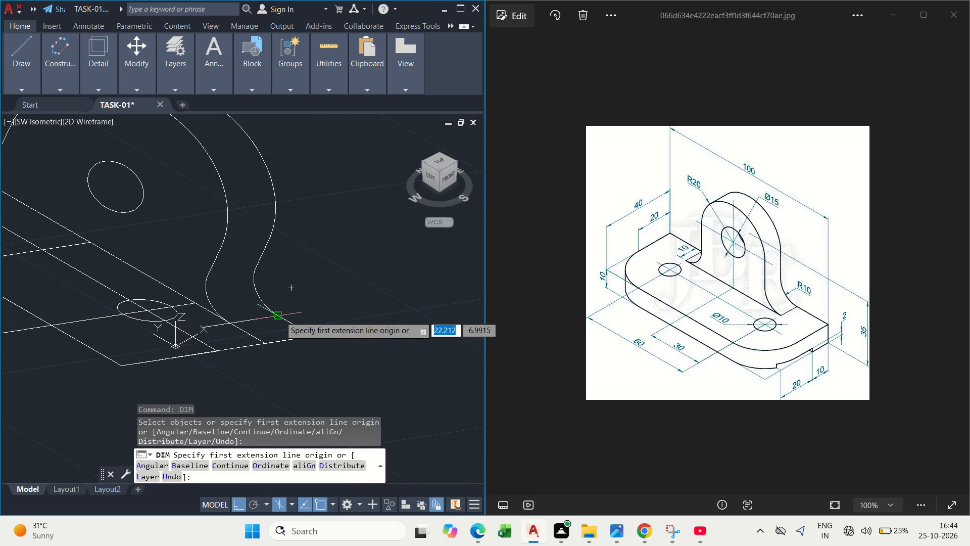
pyautogui.moveTo(280, 316); pyautogui.dragTo(302, 329)
pyautogui.scroll(3, 303, 329)
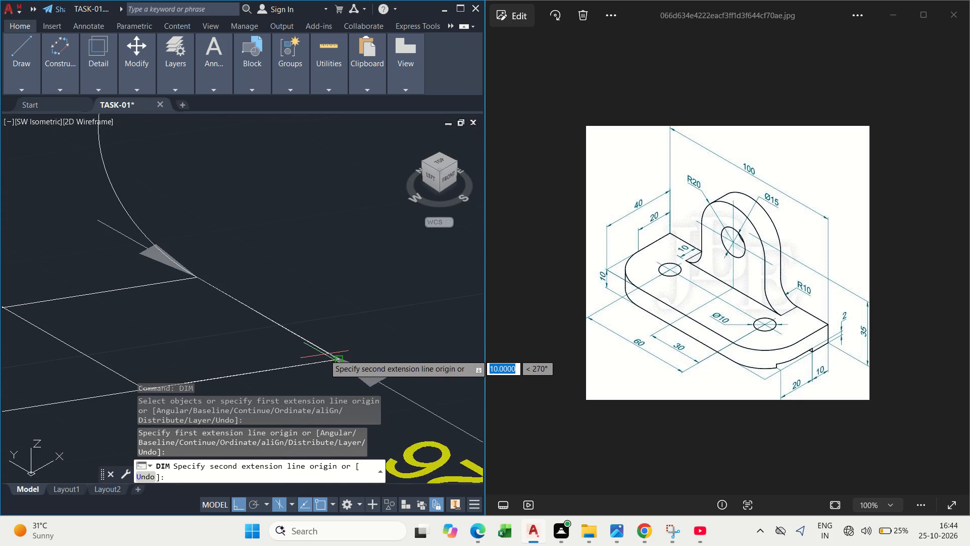
pyautogui.press('Escape')
pyautogui.scroll(-2, 294, 332)
pyautogui.moveTo(224, 324); pyautogui.dragTo(235, 332, button='middle')
pyautogui.press('Escape')
# Move the cross line at the corner arcs' lower ends 10 along the base edge, away from the plate's near end.
pyautogui.scroll(1, 229, 329)
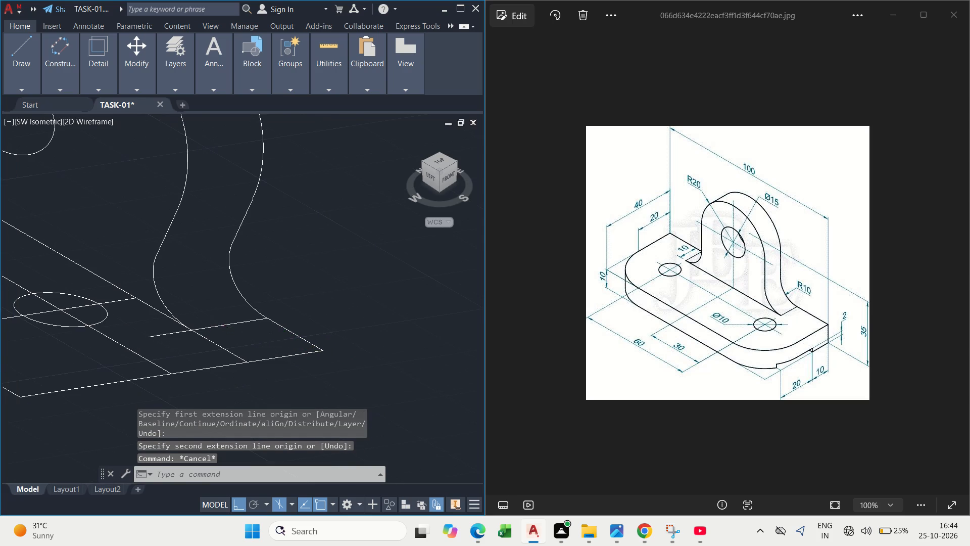
pyautogui.moveTo(229, 329); pyautogui.dragTo(224, 323)
pyautogui.click(200, 306)
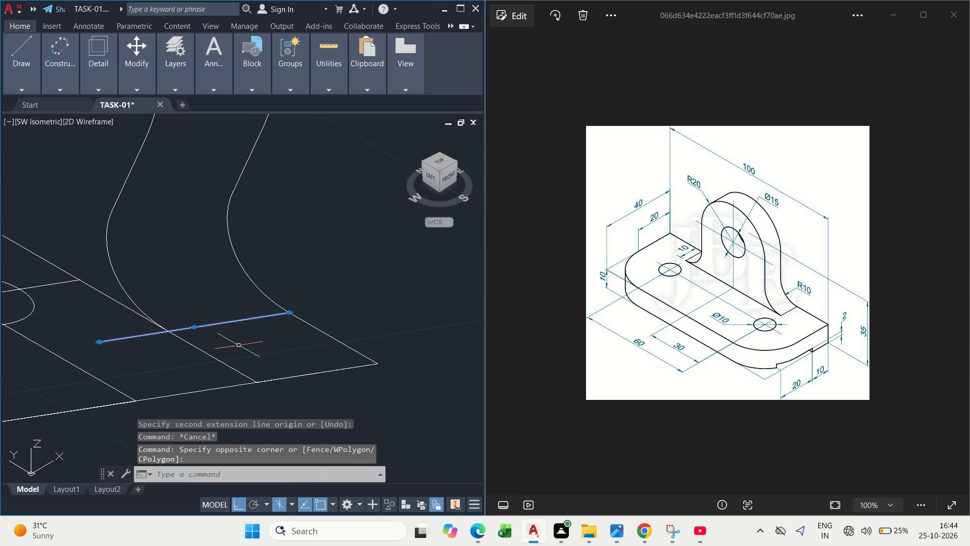
pyautogui.write('M')
pyautogui.press('space')
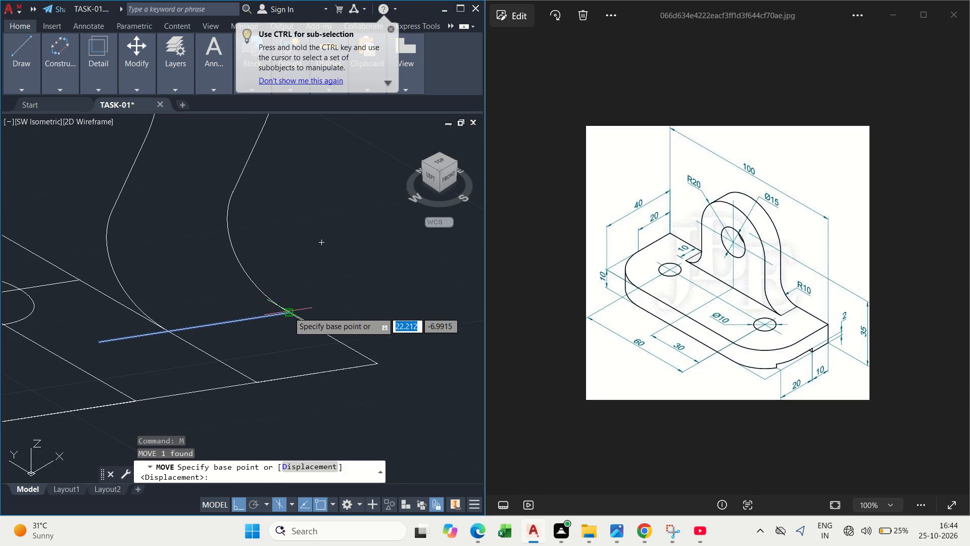
pyautogui.click(289, 312)
pyautogui.write('10')
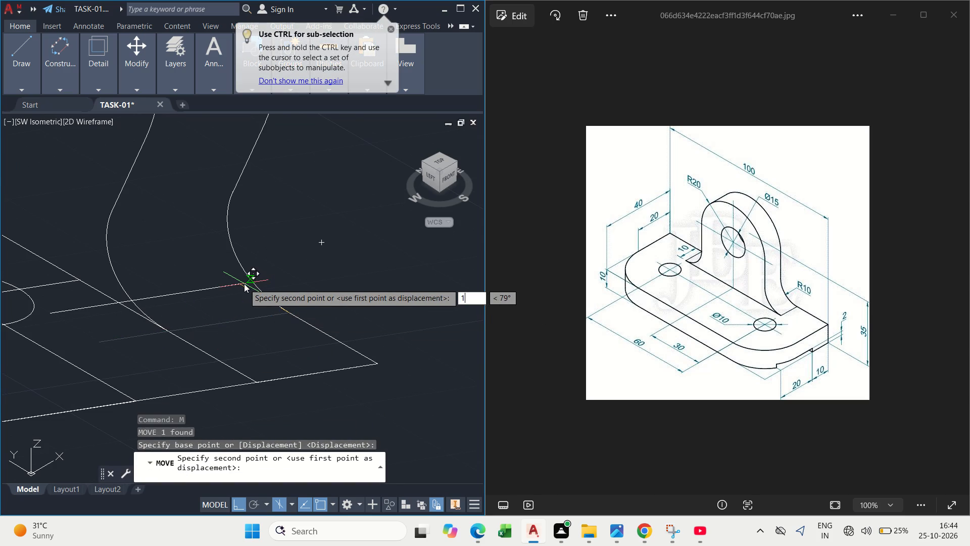
pyautogui.press('Return')
pyautogui.press('Escape')
# Move both R10 corner arcs and their side edges from the rear arc's lower end to the repositioned cross line's rear end.
pyautogui.scroll(-1, 251, 257)
pyautogui.moveTo(258, 271); pyautogui.dragTo(328, 355, button='middle')
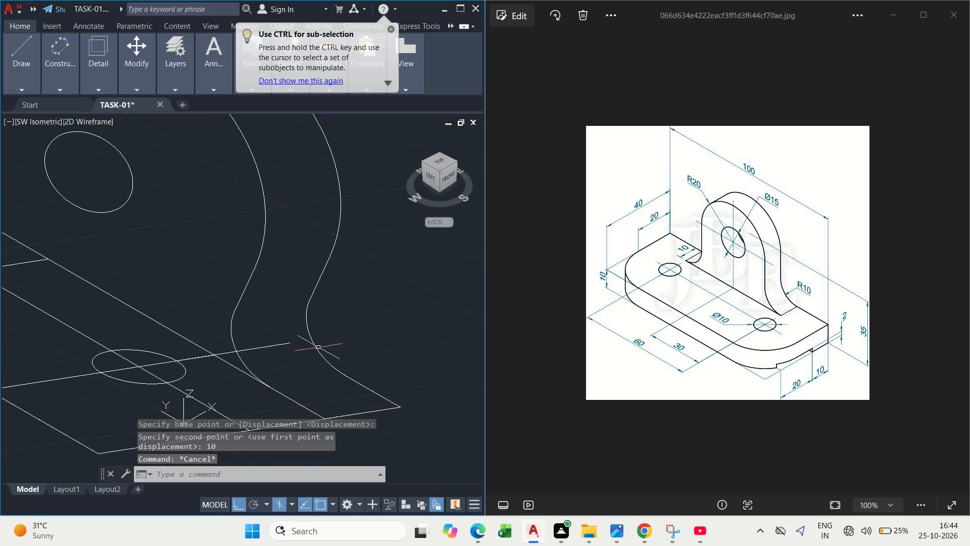
pyautogui.scroll(-2, 282, 320)
pyautogui.scroll(1, 303, 304)
pyautogui.click(314, 321)
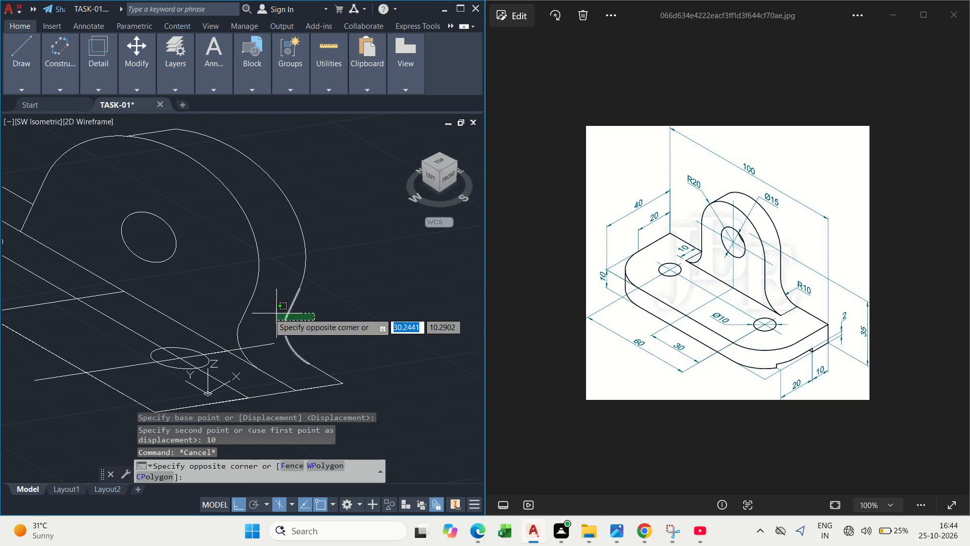
pyautogui.click(223, 315)
pyautogui.scroll(2, 280, 353)
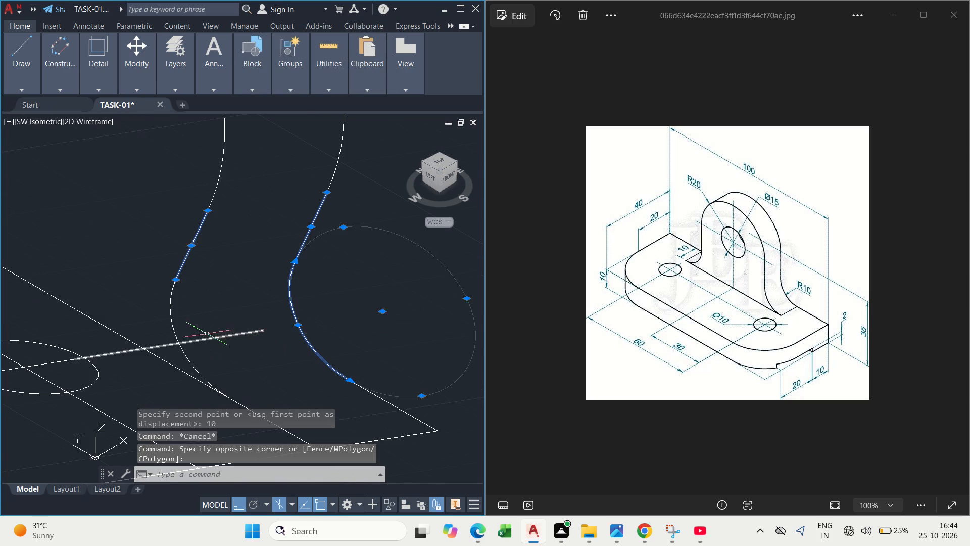
pyautogui.keyDown('shift'); pyautogui.moveTo(199, 325); pyautogui.dragTo(180, 323); pyautogui.keyUp('shift')
pyautogui.keyDown('shift'); pyautogui.click(169, 323); pyautogui.keyUp('shift')
pyautogui.moveTo(201, 301); pyautogui.dragTo(184, 296)
pyautogui.keyDown('shift'); pyautogui.moveTo(157, 289); pyautogui.dragTo(161, 294); pyautogui.keyUp('shift')
pyautogui.scroll(-1, 219, 303)
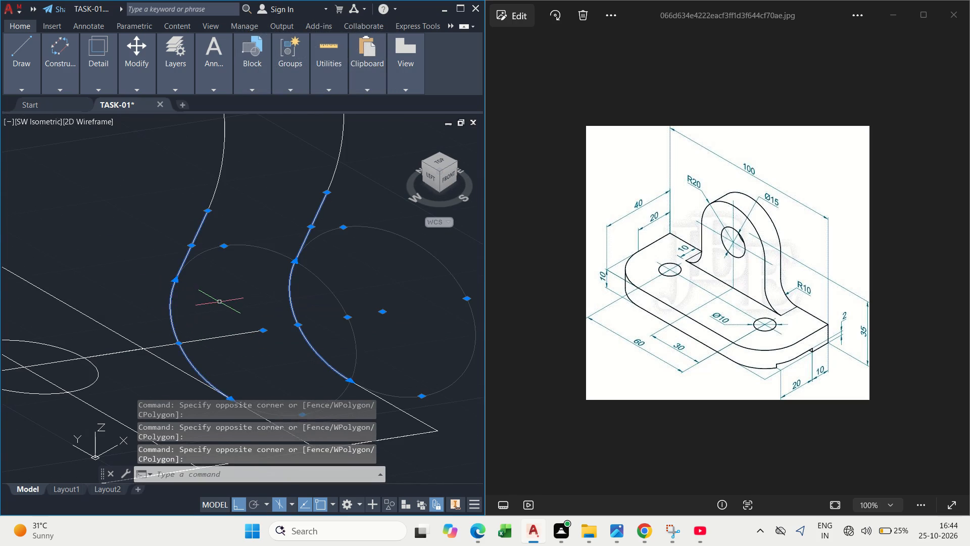
pyautogui.scroll(1, 258, 339)
pyautogui.scroll(-1, 258, 339)
pyautogui.press('m')
pyautogui.press('space')
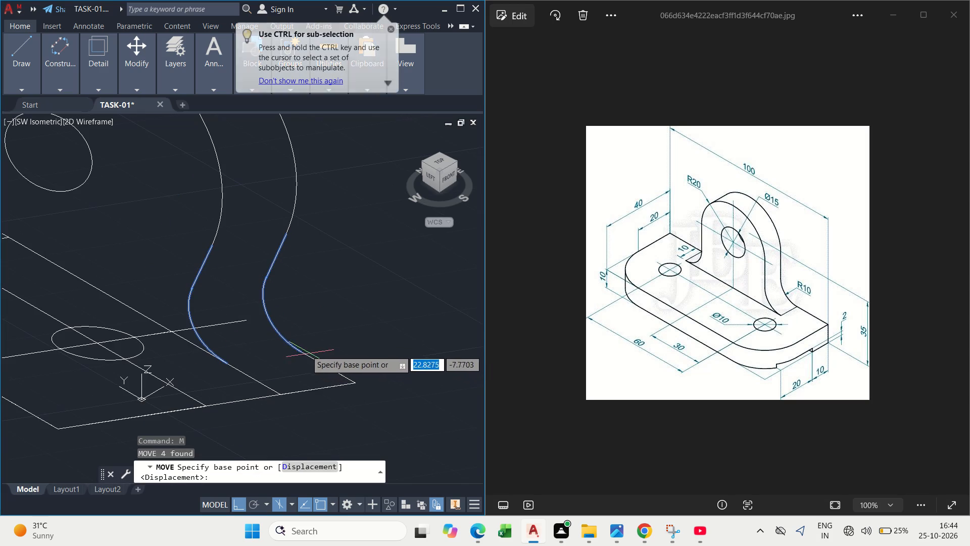
pyautogui.click(300, 352)
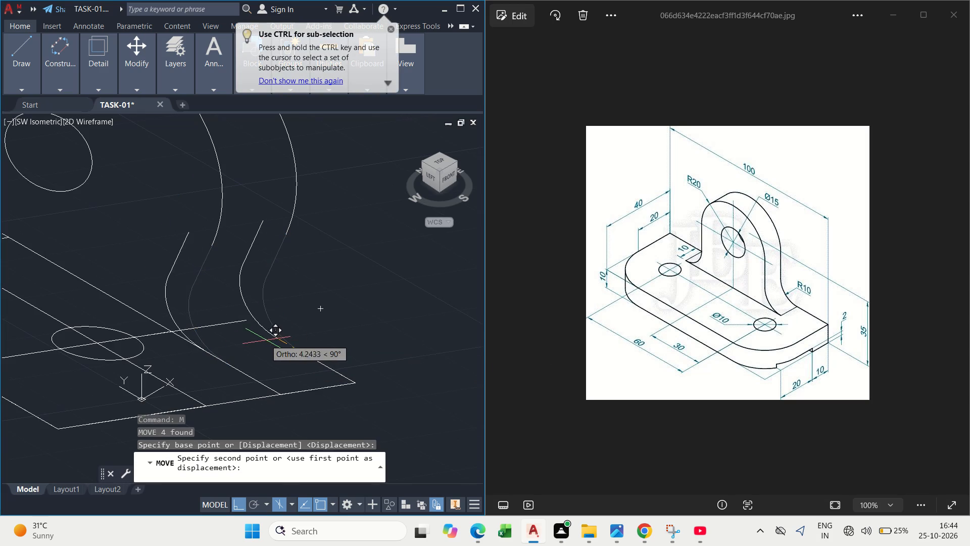
pyautogui.scroll(4, 237, 323)
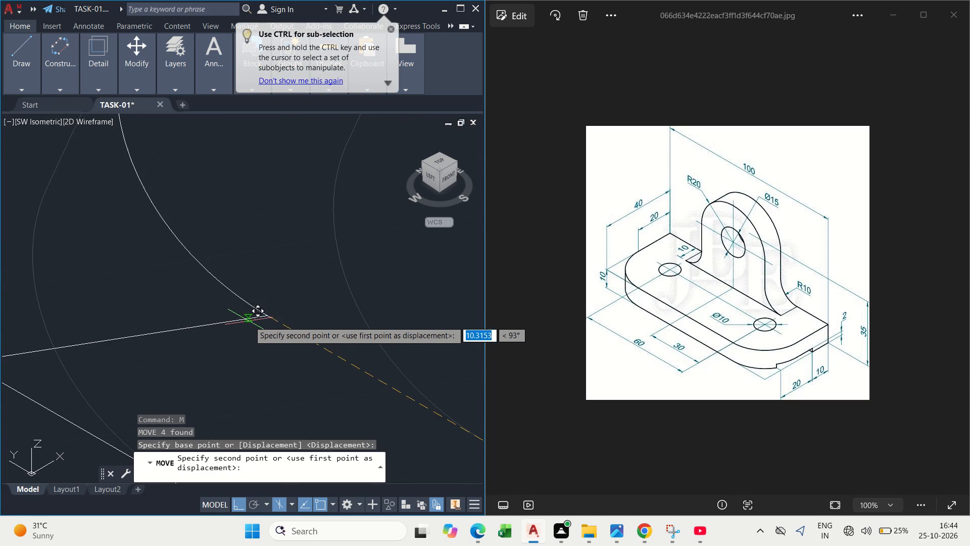
pyautogui.click(266, 318)
pyautogui.scroll(-5, 266, 318)
pyautogui.press('Escape')
pyautogui.scroll(-1, 262, 295)
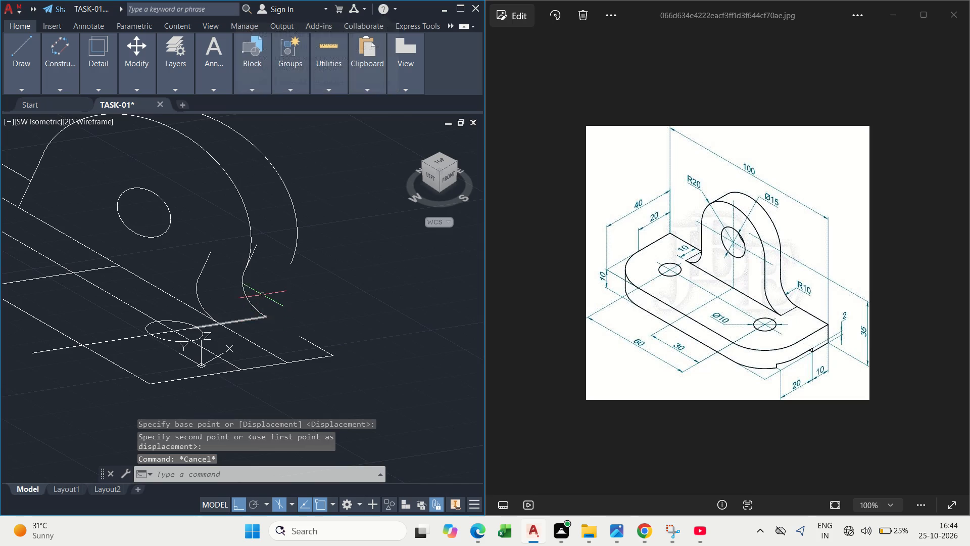
# Inspect the upright's two large top arcs and check the front arc's ellipse properties.
pyautogui.scroll(2, 269, 217)
pyautogui.moveTo(261, 230); pyautogui.dragTo(269, 249, button='middle')
pyautogui.scroll(-1, 269, 248)
pyautogui.press('Escape')
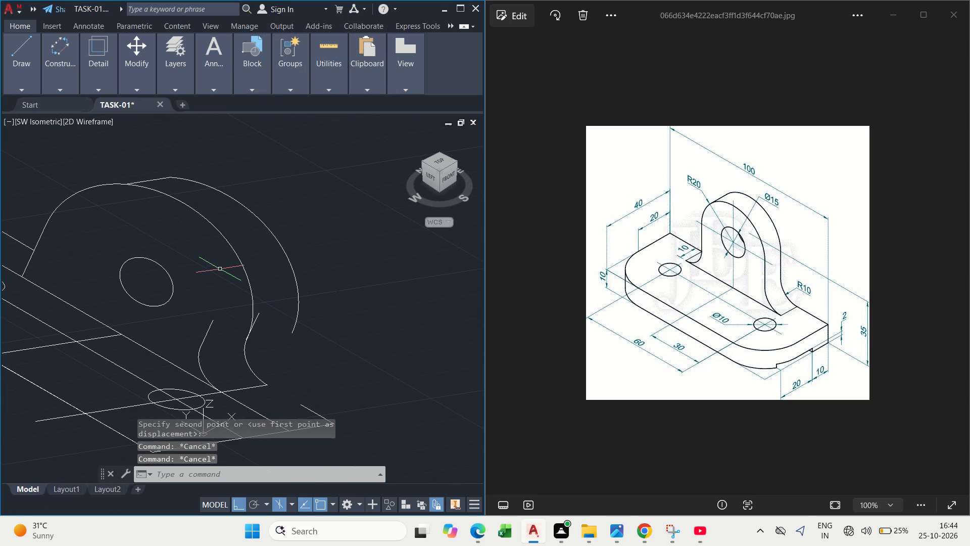
pyautogui.moveTo(231, 262); pyautogui.dragTo(237, 218)
pyautogui.click(233, 191)
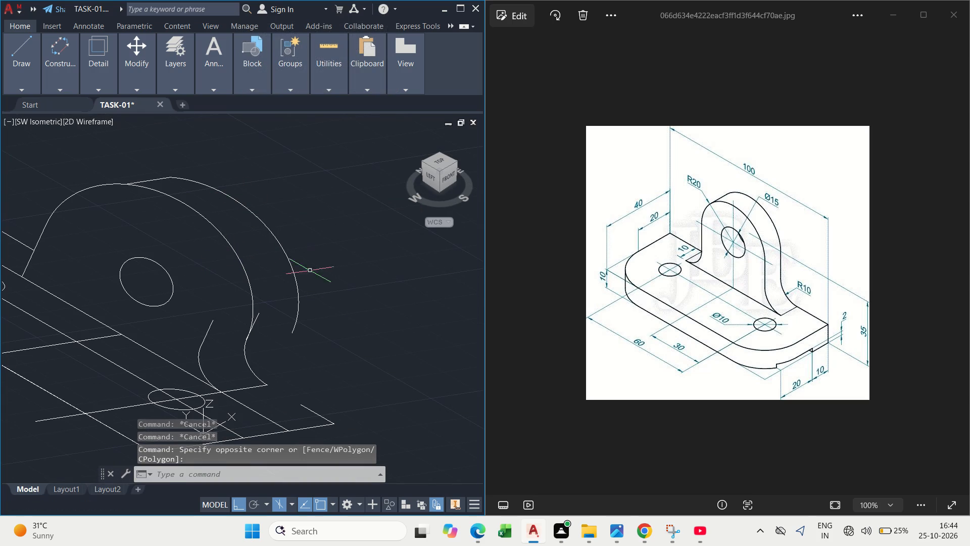
pyautogui.moveTo(334, 306); pyautogui.dragTo(306, 284)
pyautogui.click(214, 255)
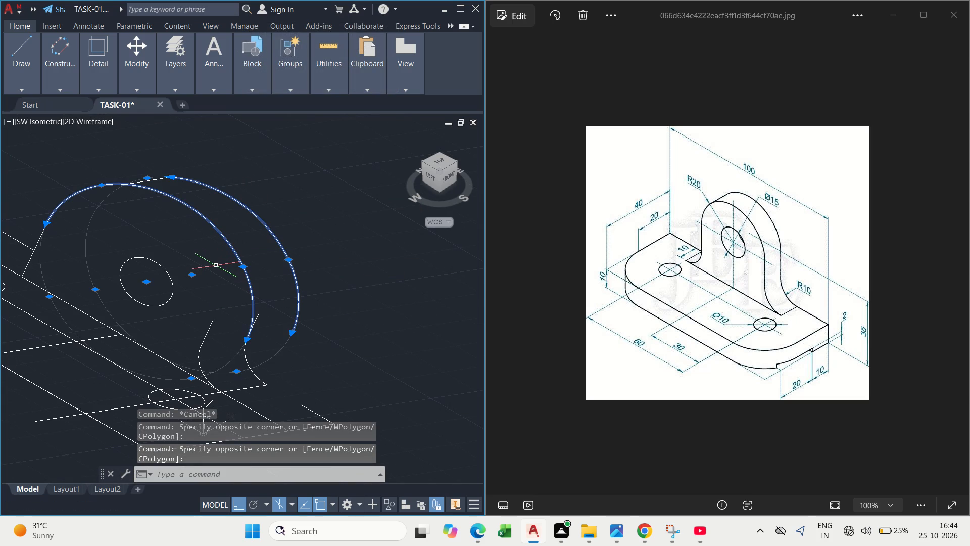
pyautogui.press('Escape')
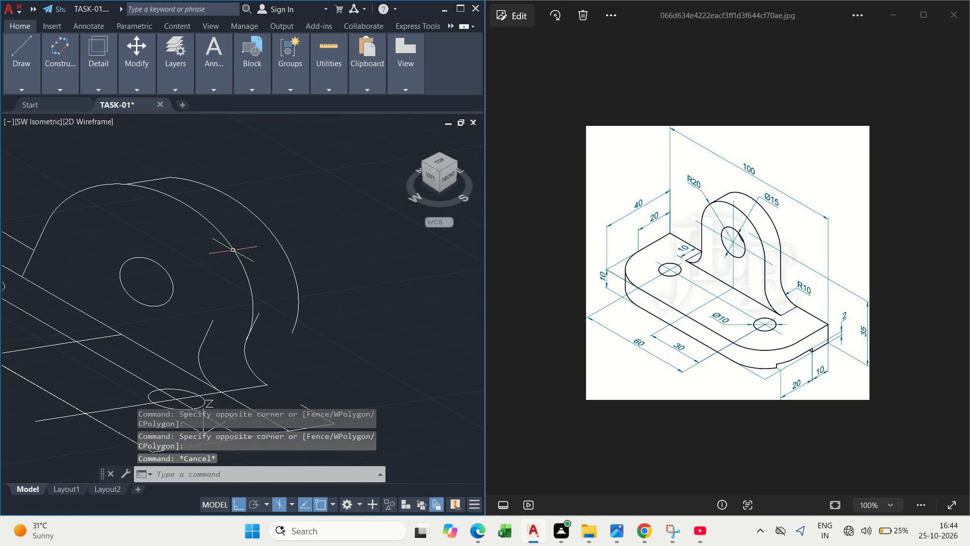
pyautogui.doubleClick(233, 250)
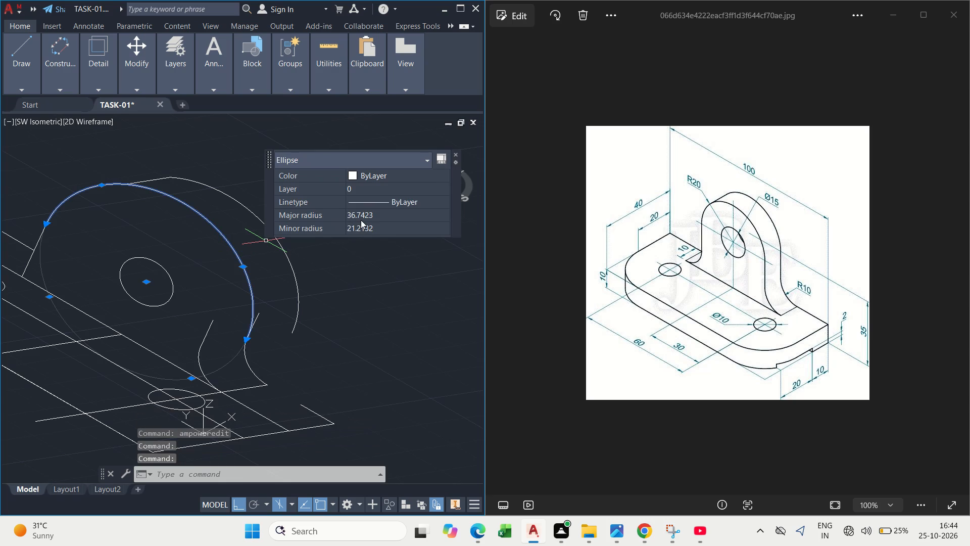
pyautogui.scroll(-2, 361, 220)
pyautogui.press('Escape')
pyautogui.press('Escape')
pyautogui.click(254, 282)
pyautogui.click(235, 277)
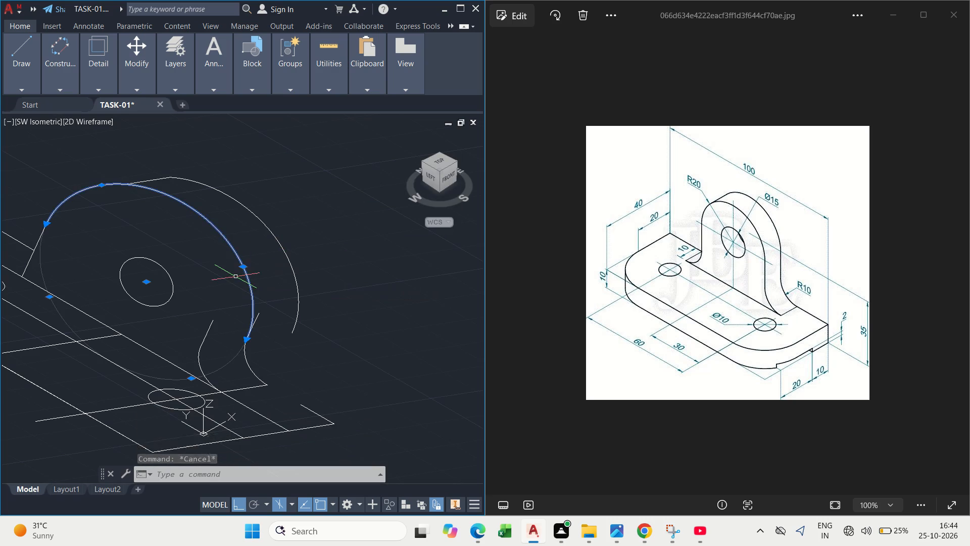
pyautogui.press('Escape')
# Delete the upright's front and rear large top arcs and the short tangent line joining them.
pyautogui.click(302, 266)
pyautogui.click(208, 233)
pyautogui.press('Delete')
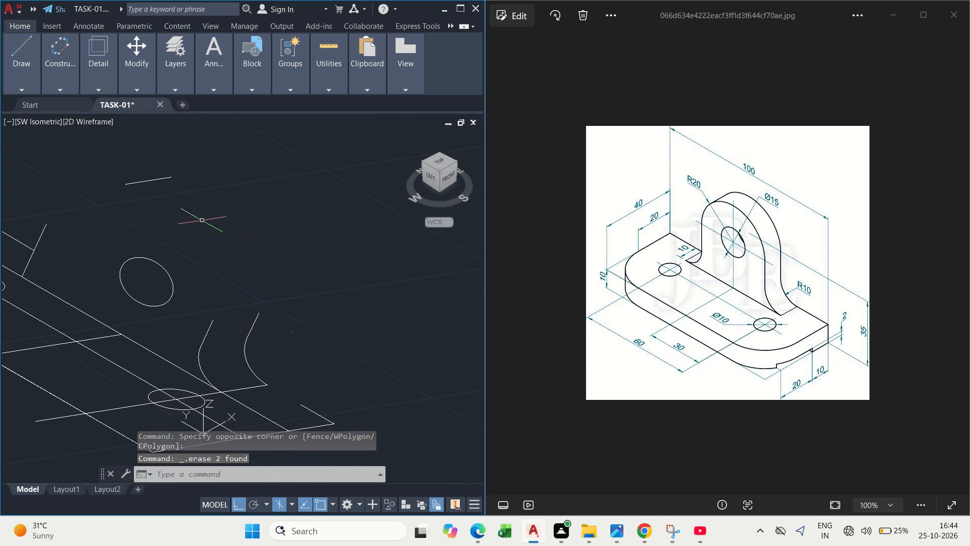
pyautogui.click(183, 195)
pyautogui.click(142, 164)
pyautogui.press('Delete')
pyautogui.press('Escape')
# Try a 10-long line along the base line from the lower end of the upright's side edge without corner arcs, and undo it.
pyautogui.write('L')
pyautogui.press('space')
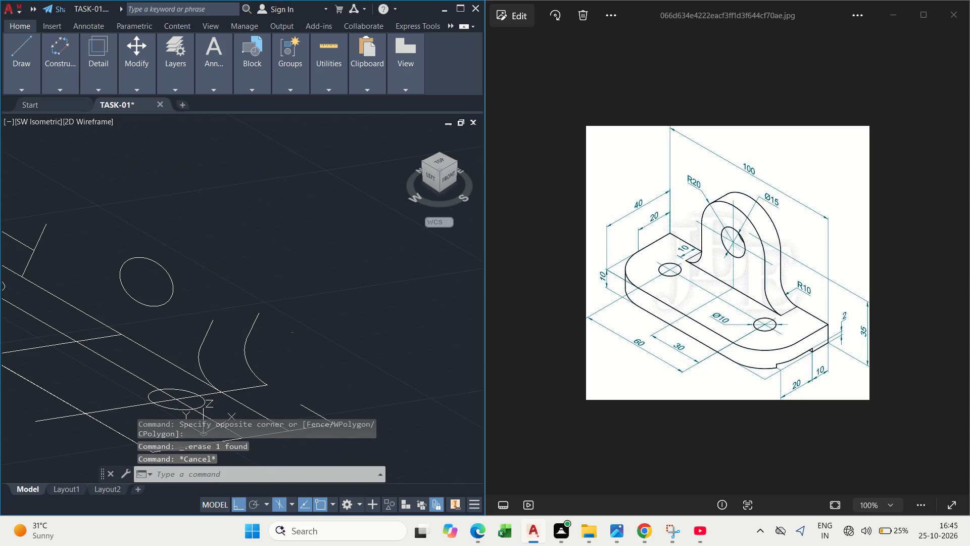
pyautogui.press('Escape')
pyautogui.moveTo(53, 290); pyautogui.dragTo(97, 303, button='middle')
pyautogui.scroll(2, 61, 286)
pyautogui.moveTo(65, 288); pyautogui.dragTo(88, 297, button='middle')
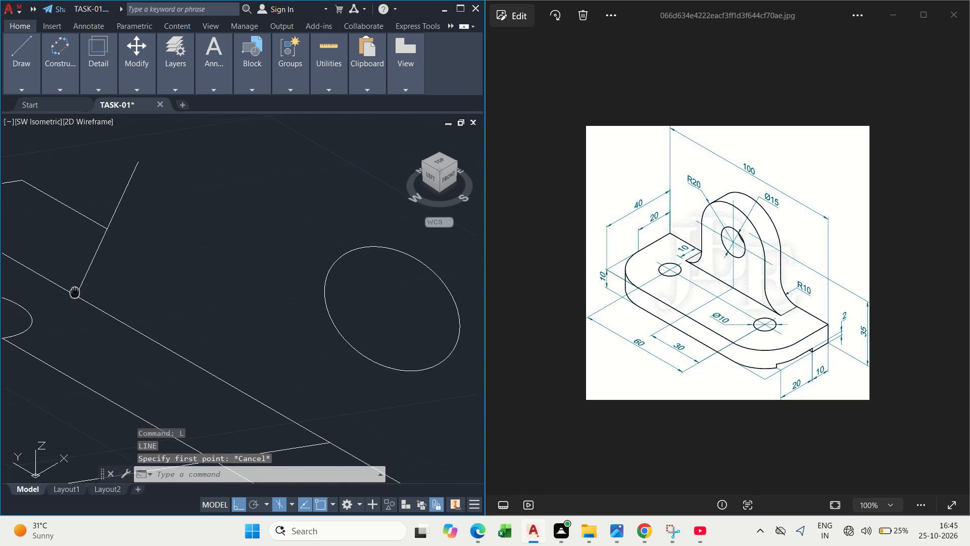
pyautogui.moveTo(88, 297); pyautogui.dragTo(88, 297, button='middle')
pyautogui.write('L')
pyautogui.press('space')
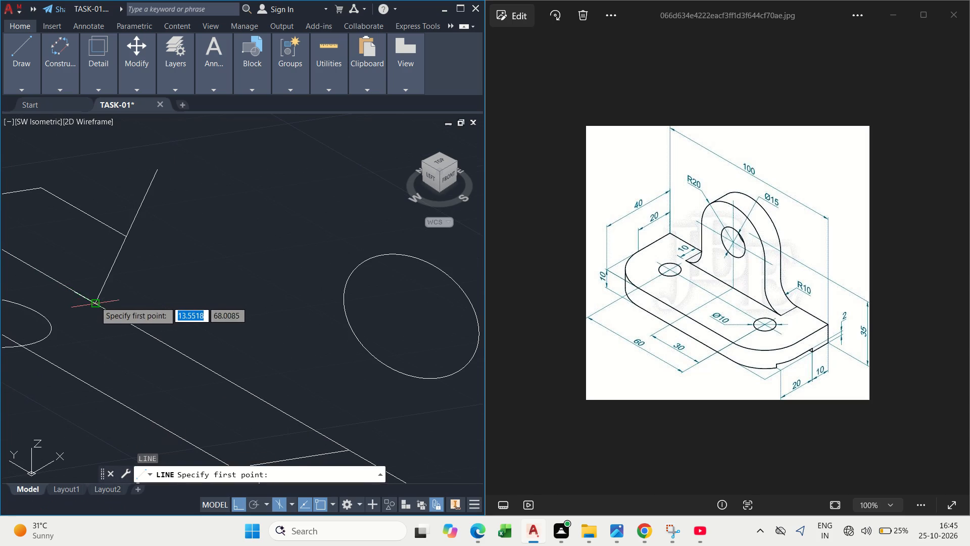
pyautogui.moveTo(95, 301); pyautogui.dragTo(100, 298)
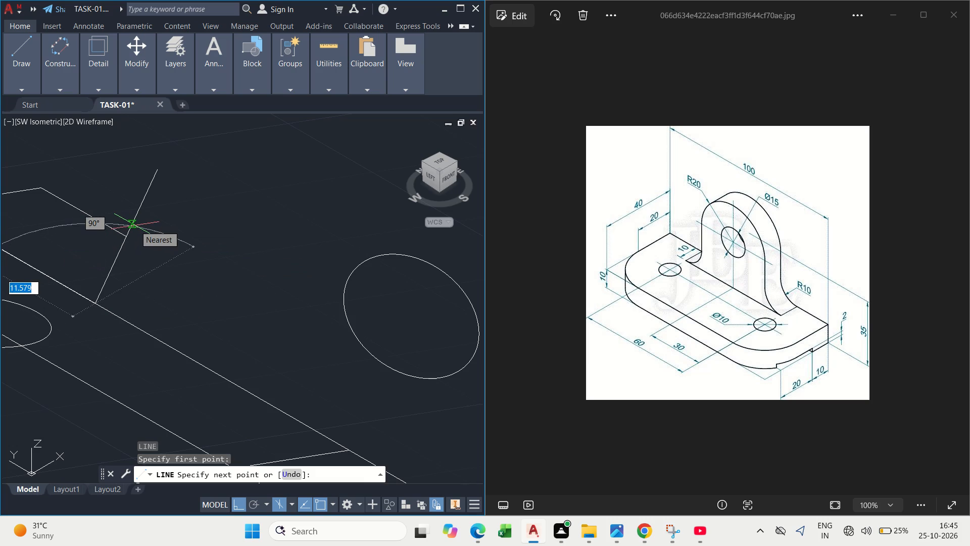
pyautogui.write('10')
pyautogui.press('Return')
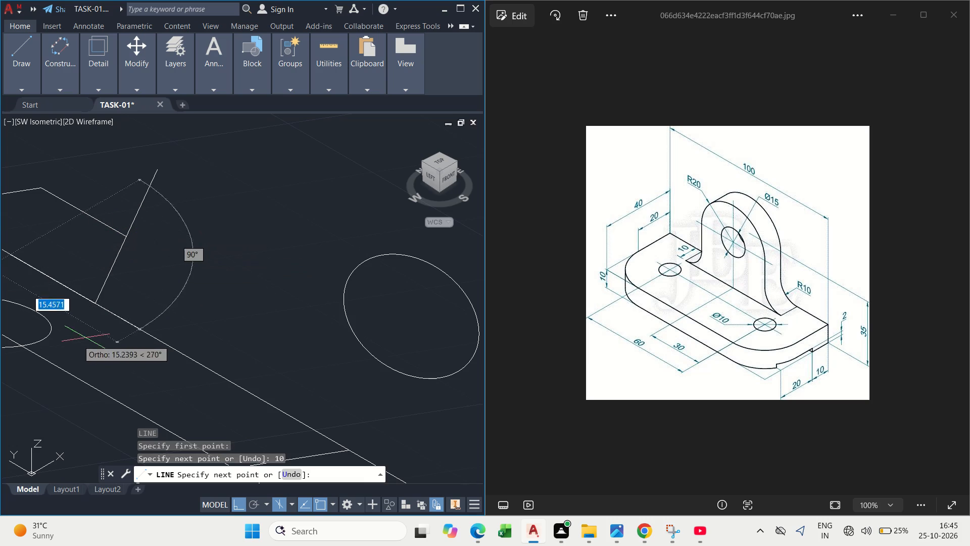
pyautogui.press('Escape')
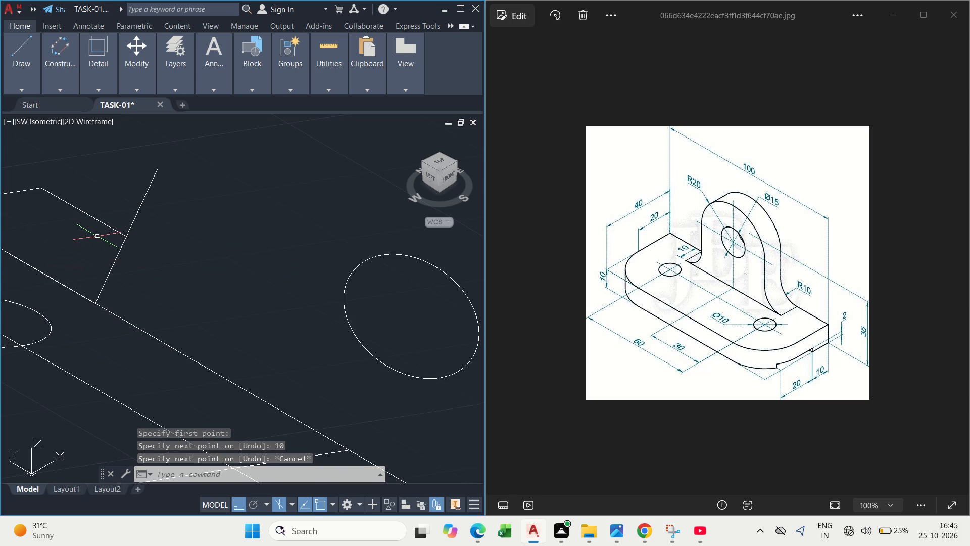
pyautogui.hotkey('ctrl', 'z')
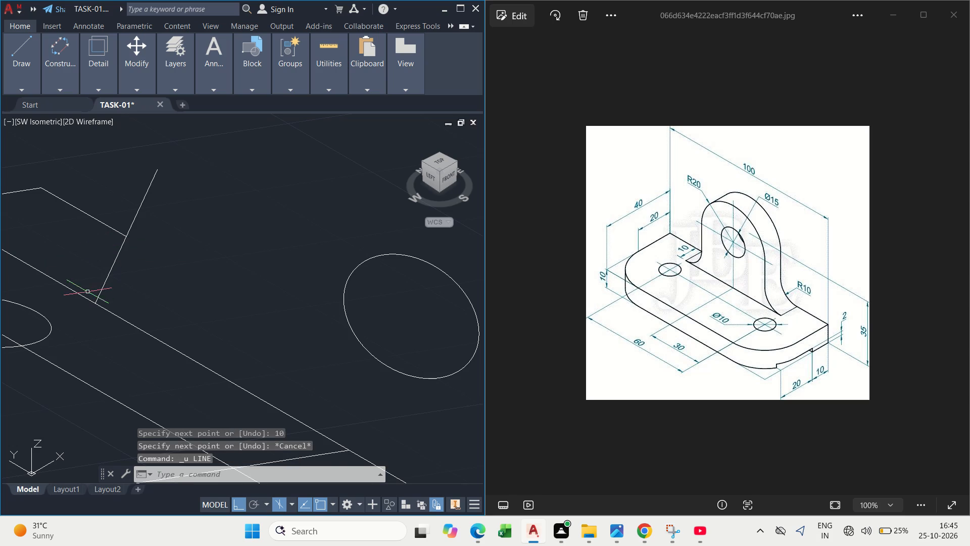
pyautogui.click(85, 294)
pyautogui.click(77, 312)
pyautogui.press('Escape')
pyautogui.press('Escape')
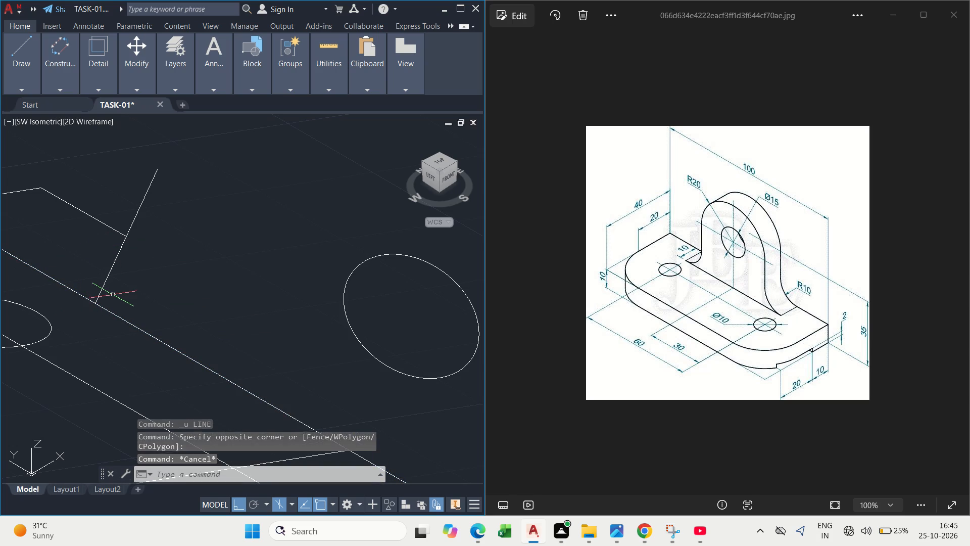
# In the top isoplane, draw a 10-long line up the remaining side edge from its lower end, plus a connected cross line over the upright.
pyautogui.write('L')
pyautogui.press('space')
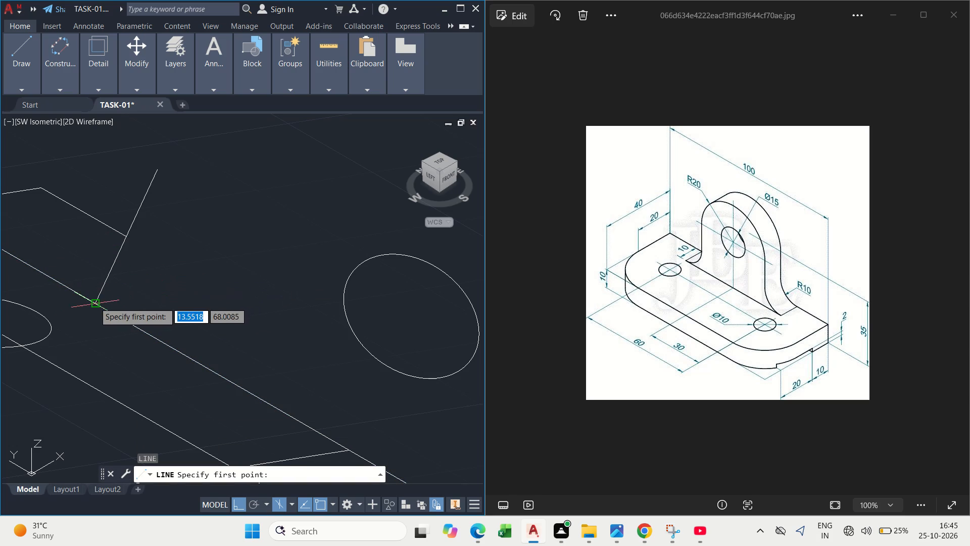
pyautogui.click(94, 302)
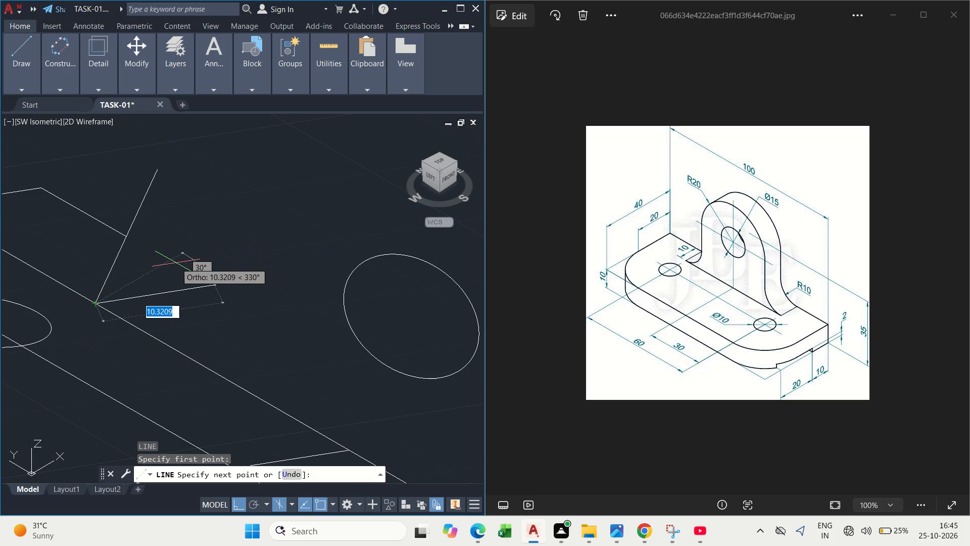
pyautogui.press('F5')
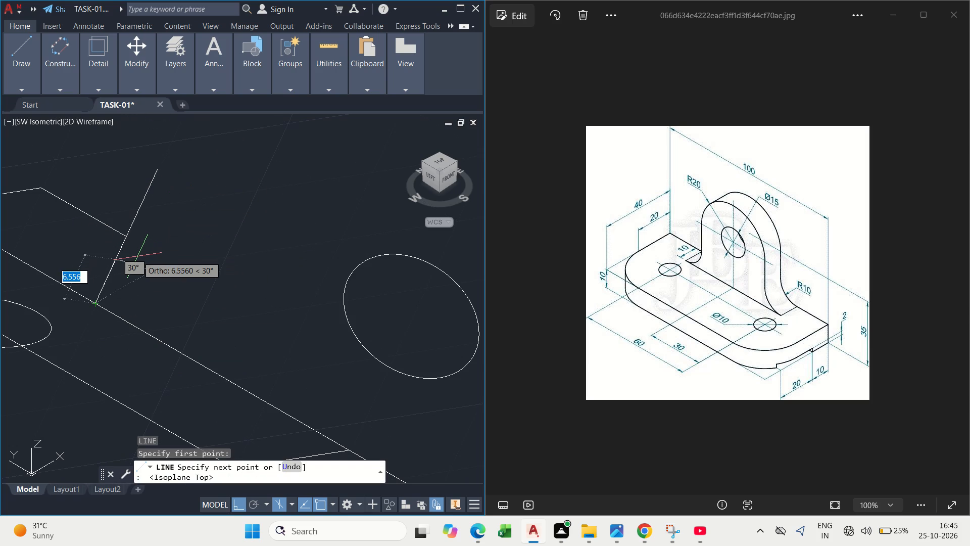
pyautogui.write('10')
pyautogui.press('Return')
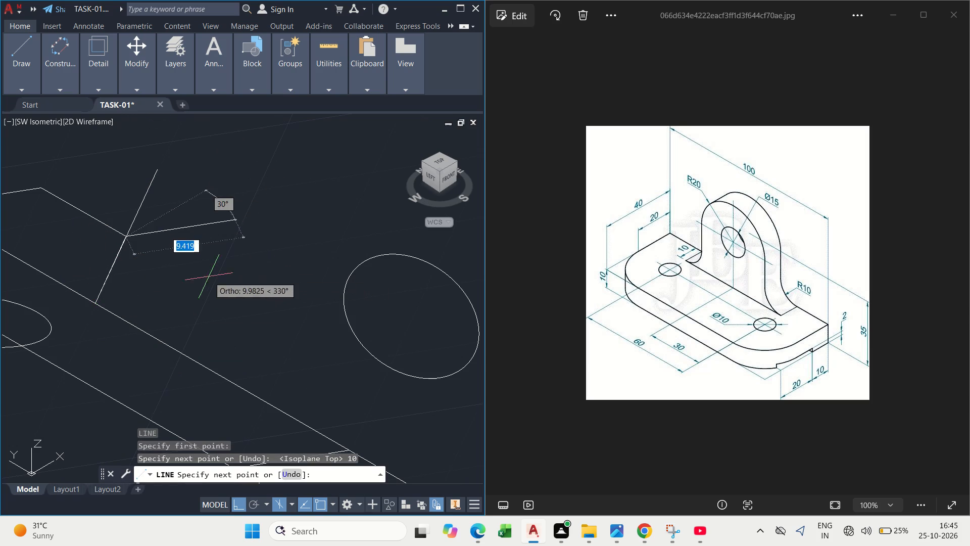
pyautogui.click(229, 263)
pyautogui.press('Escape')
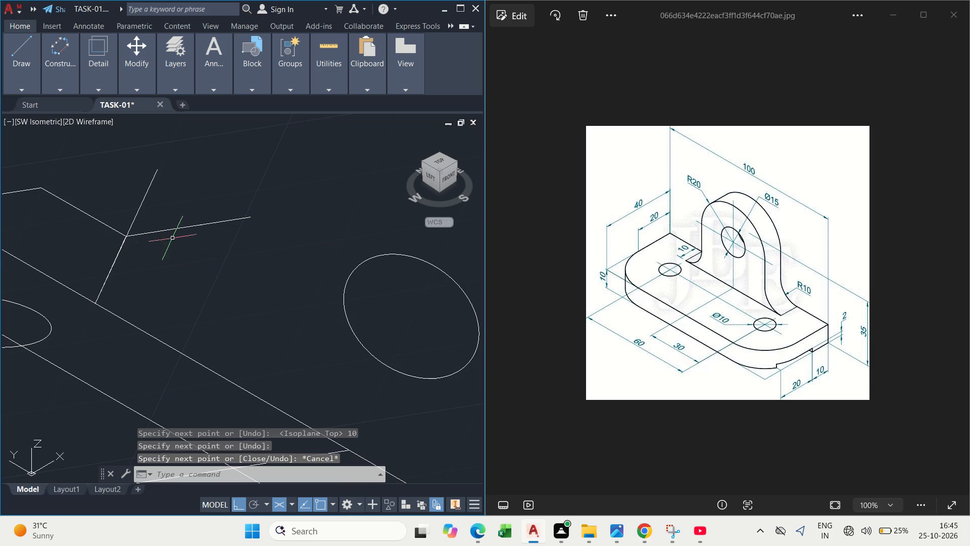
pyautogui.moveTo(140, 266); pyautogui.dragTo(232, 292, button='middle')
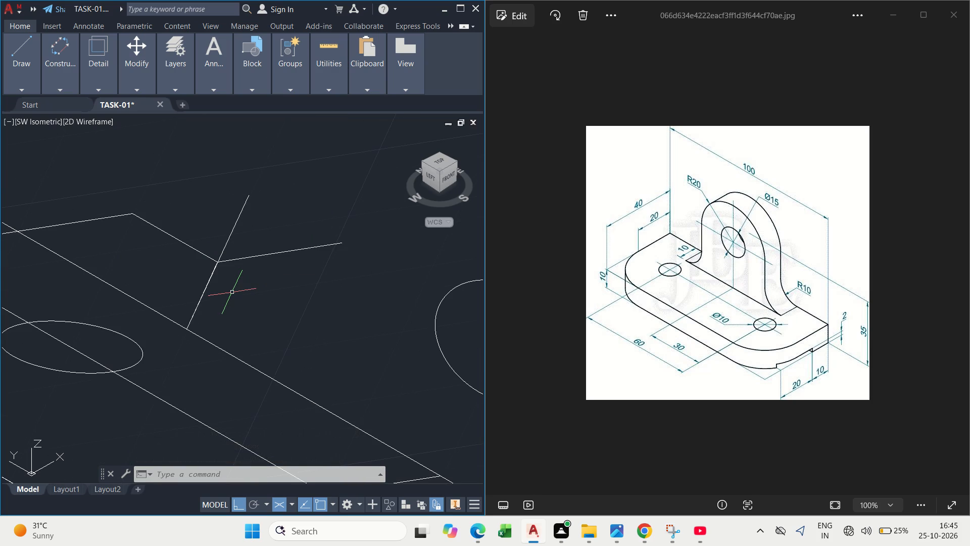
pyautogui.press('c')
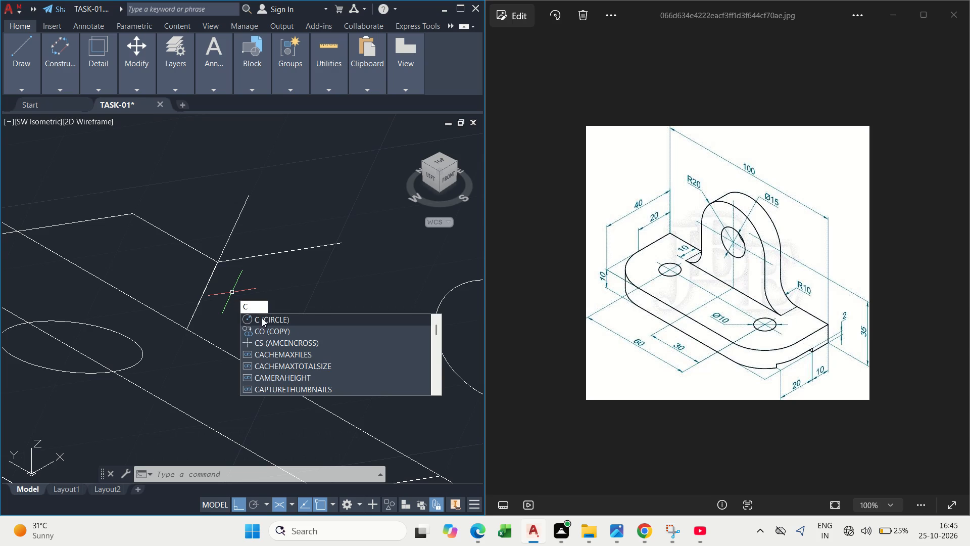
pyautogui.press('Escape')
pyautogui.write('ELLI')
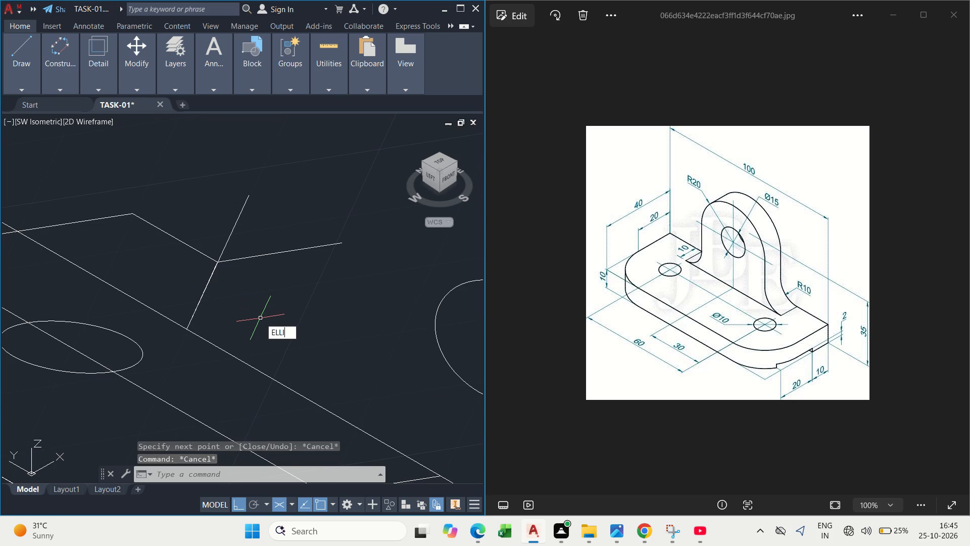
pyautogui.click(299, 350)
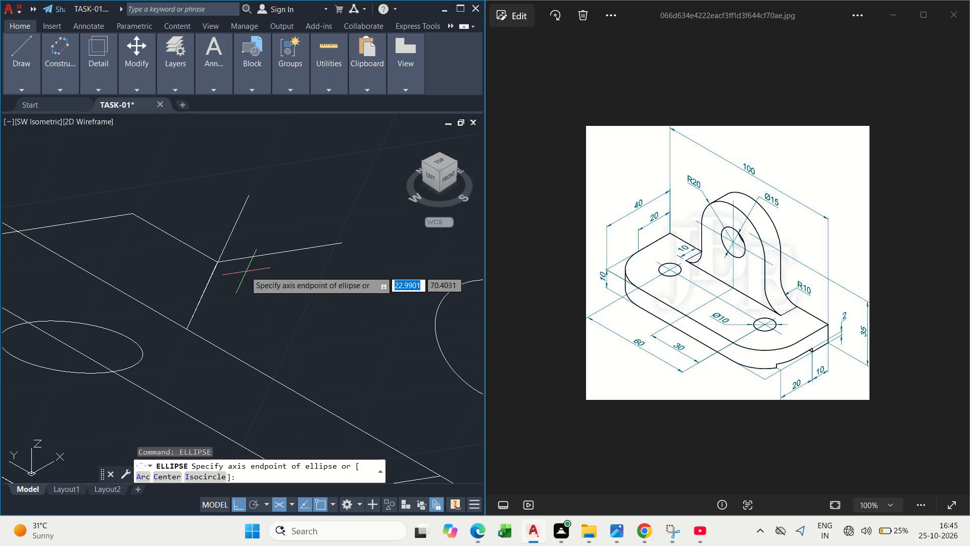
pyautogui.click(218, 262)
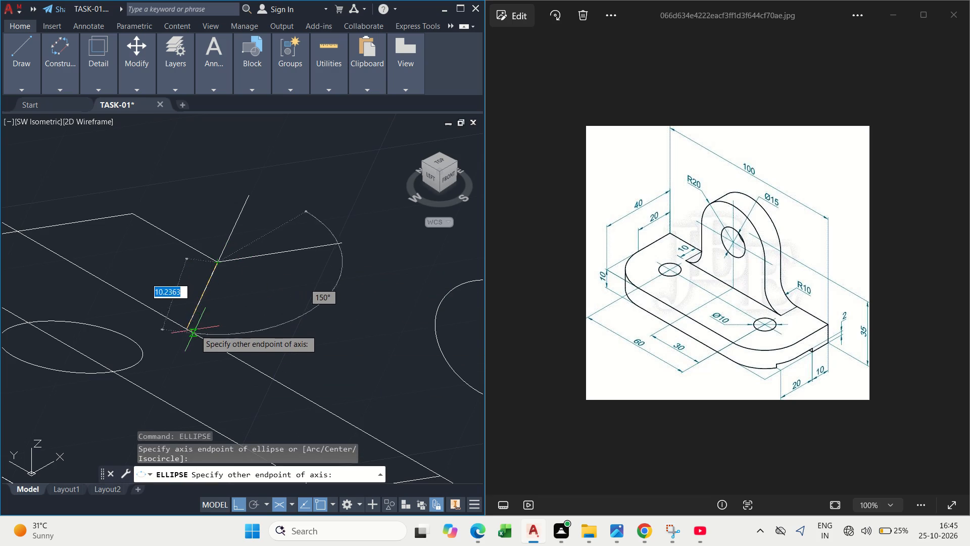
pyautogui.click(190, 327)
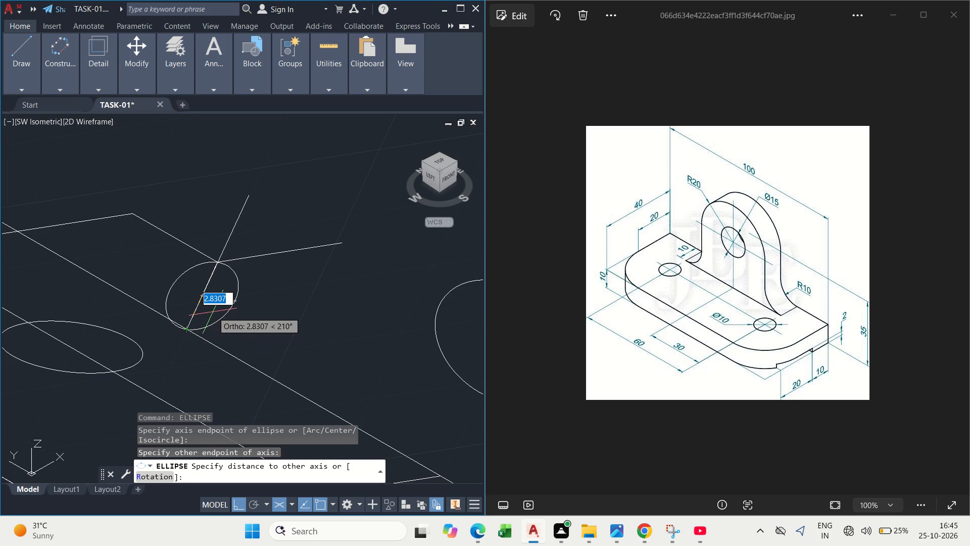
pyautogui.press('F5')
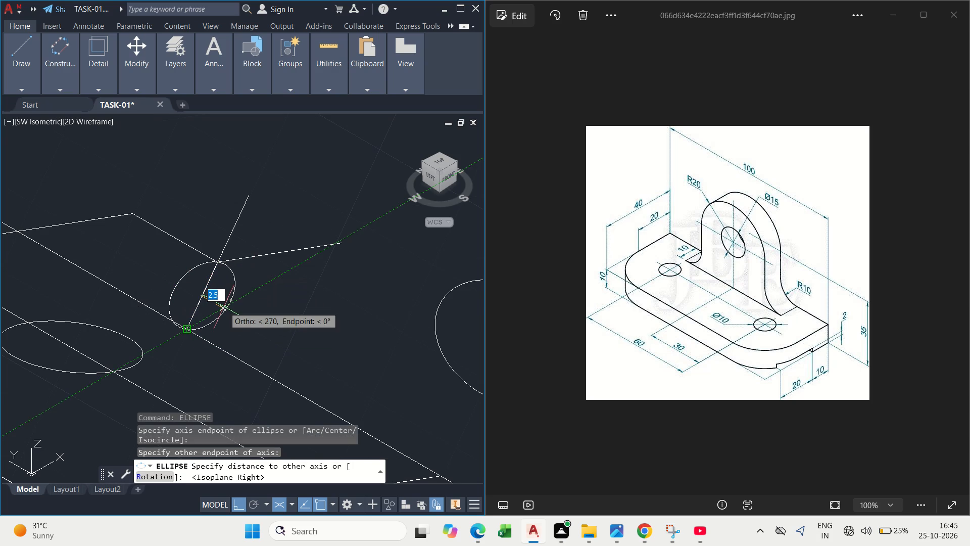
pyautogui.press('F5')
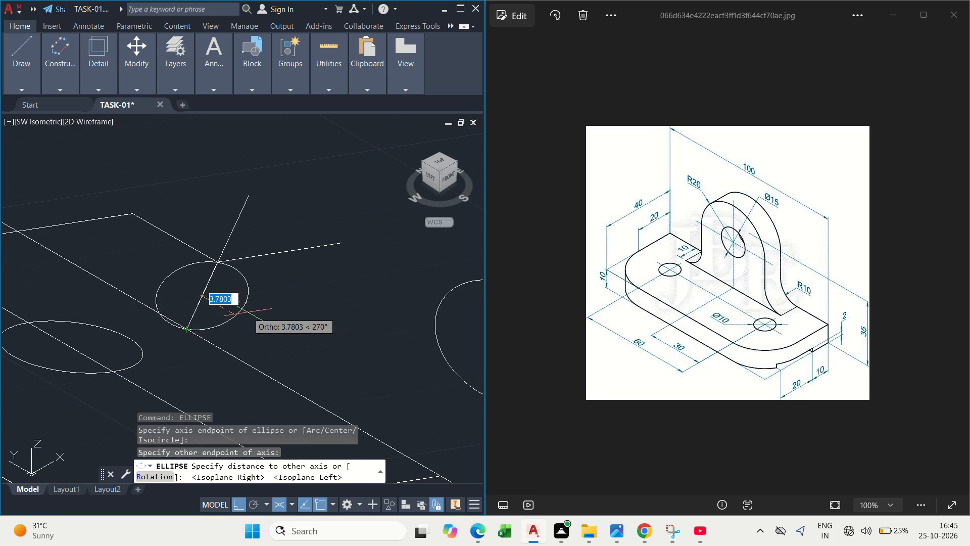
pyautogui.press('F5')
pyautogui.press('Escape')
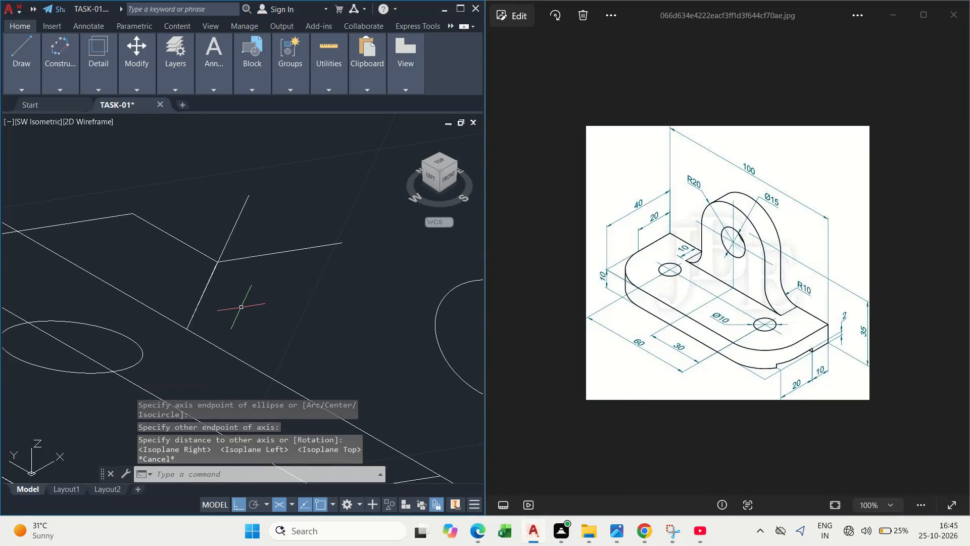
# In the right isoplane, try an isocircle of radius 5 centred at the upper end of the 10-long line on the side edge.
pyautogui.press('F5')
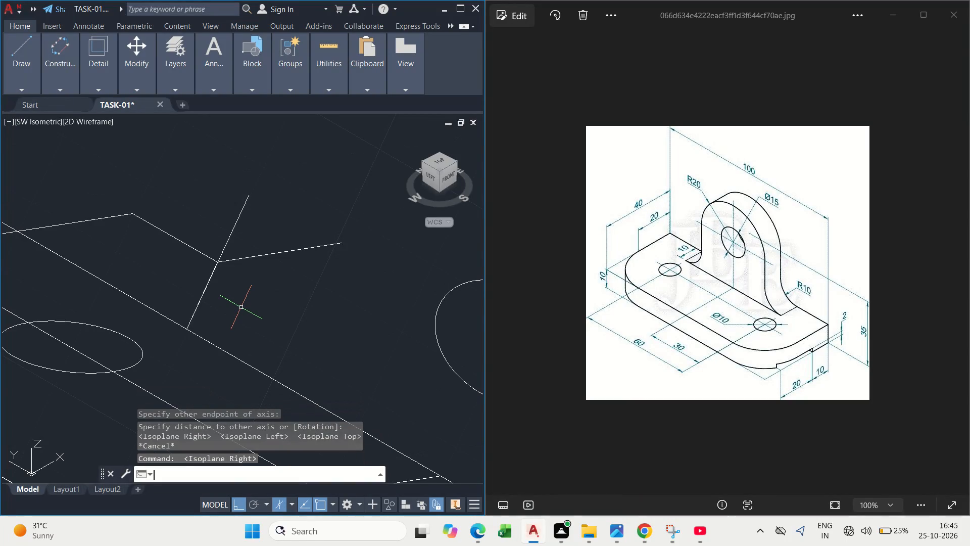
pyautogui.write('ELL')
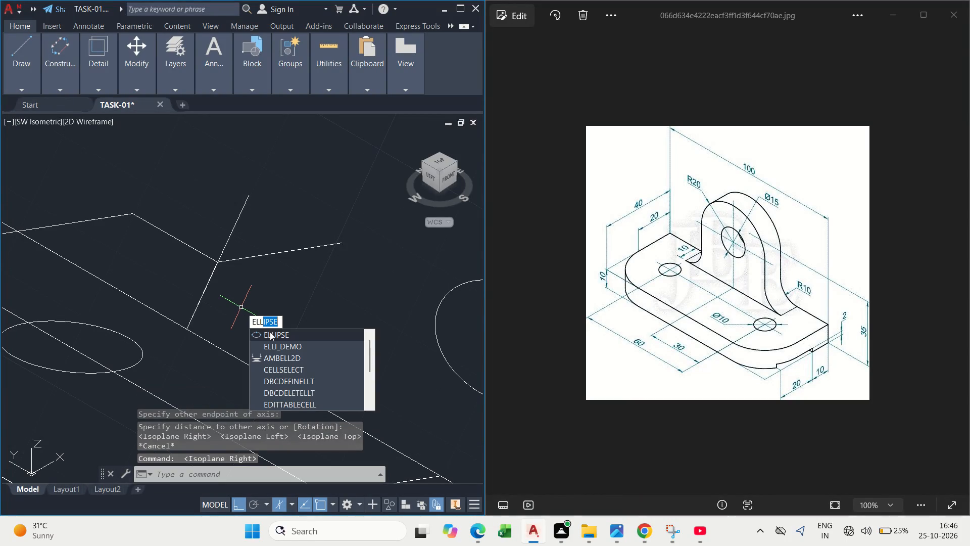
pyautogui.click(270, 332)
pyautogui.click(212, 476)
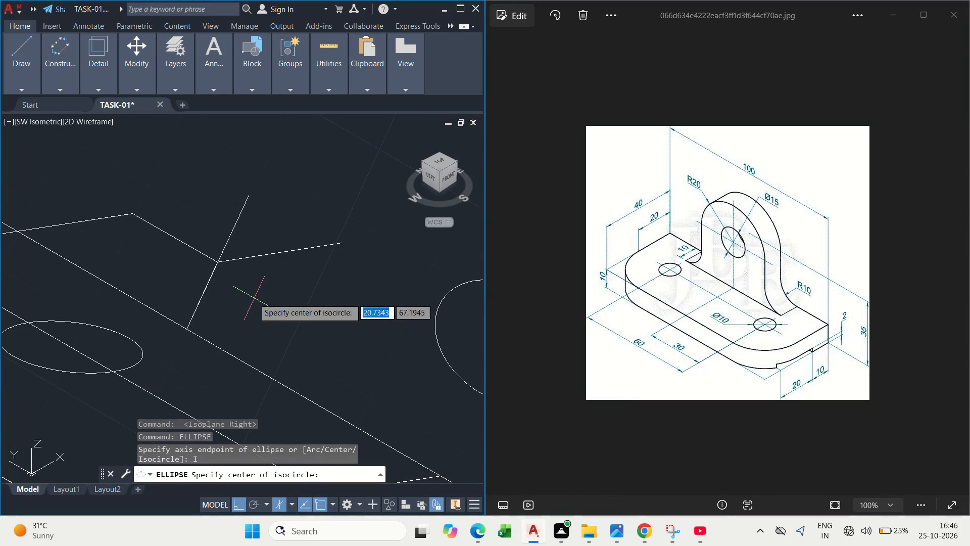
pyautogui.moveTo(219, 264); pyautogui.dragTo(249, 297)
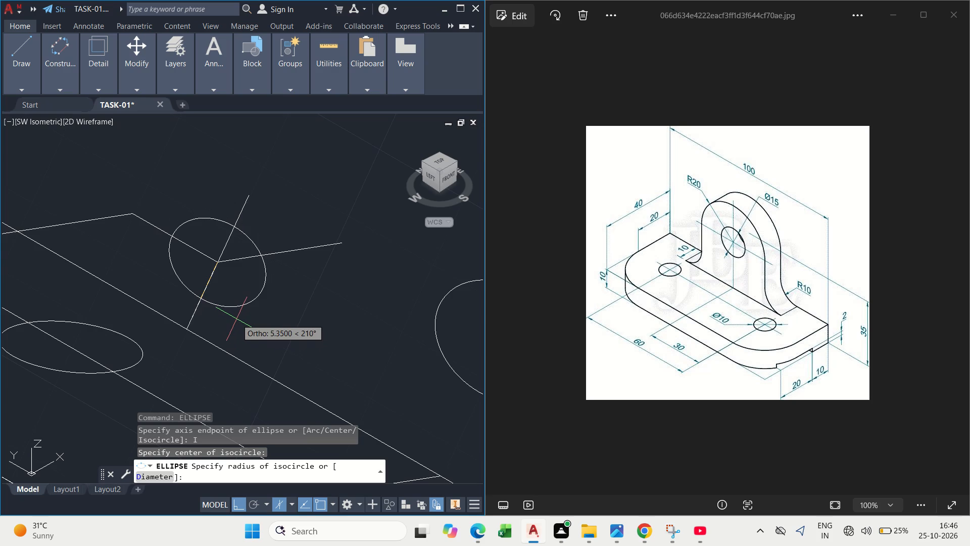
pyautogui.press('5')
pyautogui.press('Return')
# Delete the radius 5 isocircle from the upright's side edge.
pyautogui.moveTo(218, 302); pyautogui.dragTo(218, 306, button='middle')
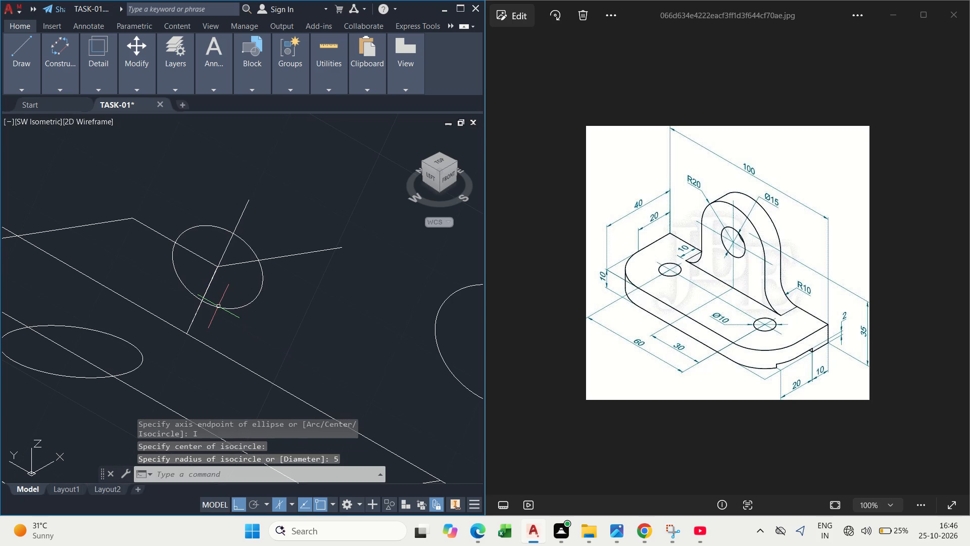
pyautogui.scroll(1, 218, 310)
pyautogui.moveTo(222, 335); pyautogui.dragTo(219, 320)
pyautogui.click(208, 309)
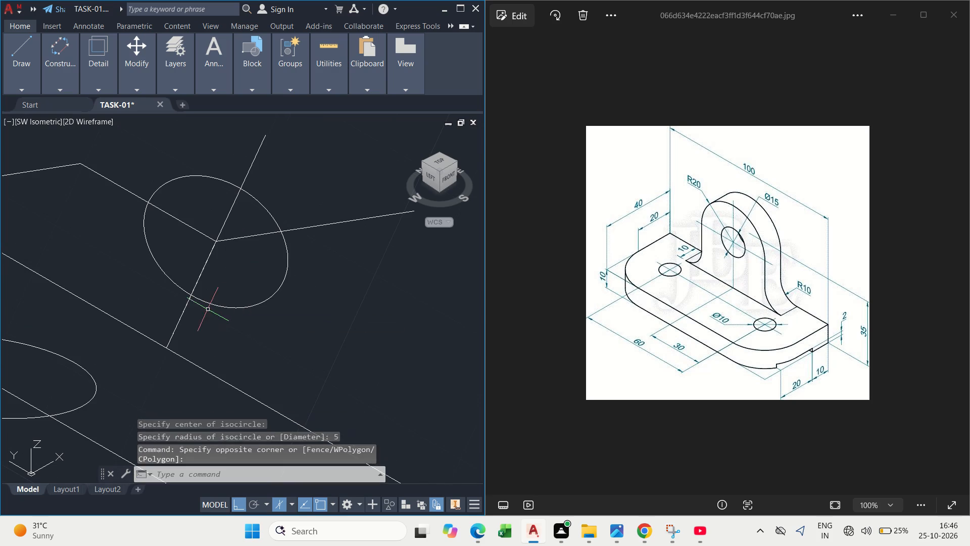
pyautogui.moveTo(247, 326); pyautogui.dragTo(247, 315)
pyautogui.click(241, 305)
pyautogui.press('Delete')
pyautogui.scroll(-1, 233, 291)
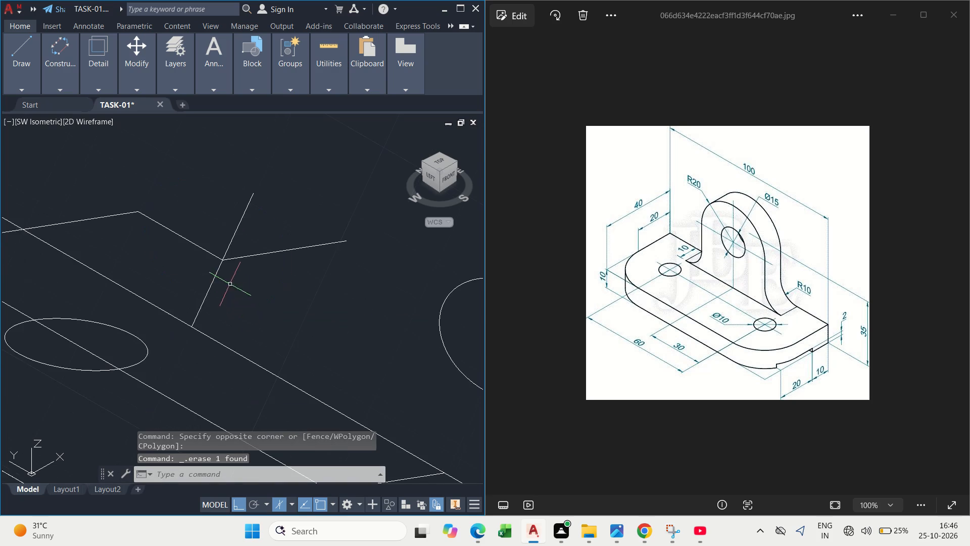
# Delete the cross line over the upright and the 10-long line lying on the side edge.
pyautogui.moveTo(205, 302); pyautogui.dragTo(286, 272, button='middle')
pyautogui.click(330, 234)
pyautogui.click(319, 220)
pyautogui.press('Delete')
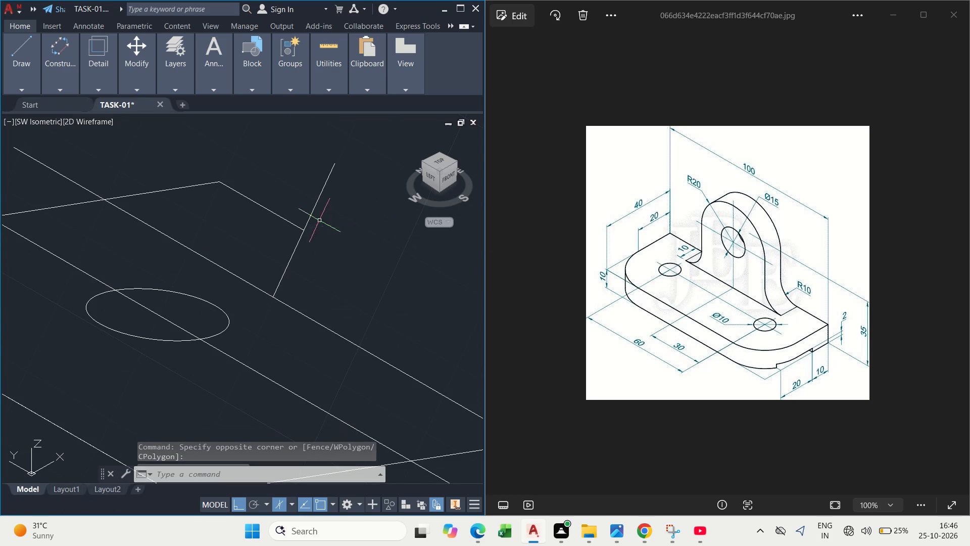
pyautogui.write('L')
pyautogui.press('space')
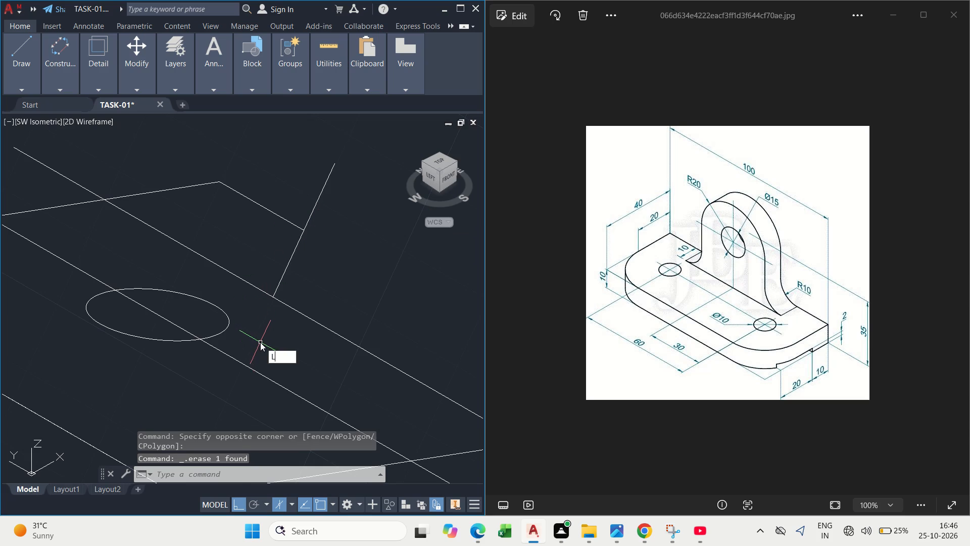
pyautogui.press('Escape')
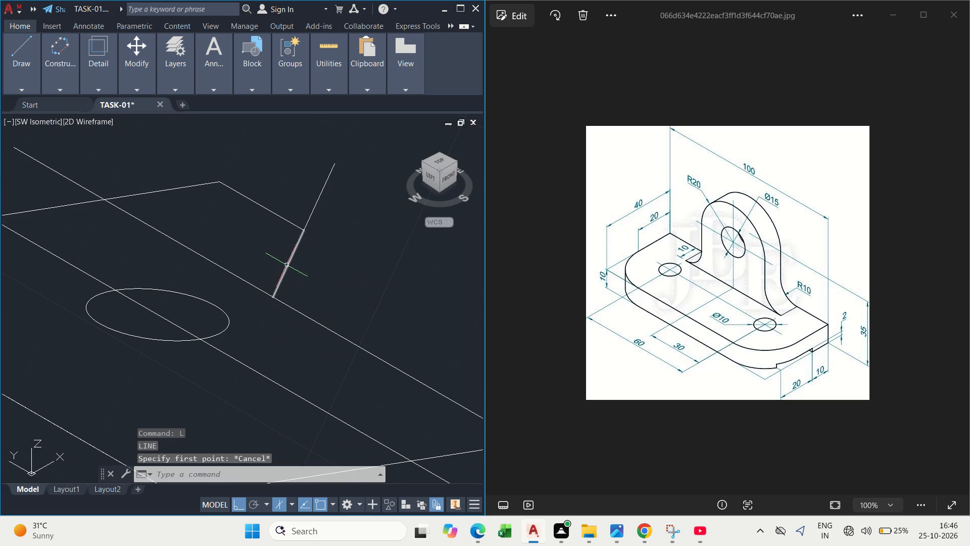
pyautogui.click(287, 265)
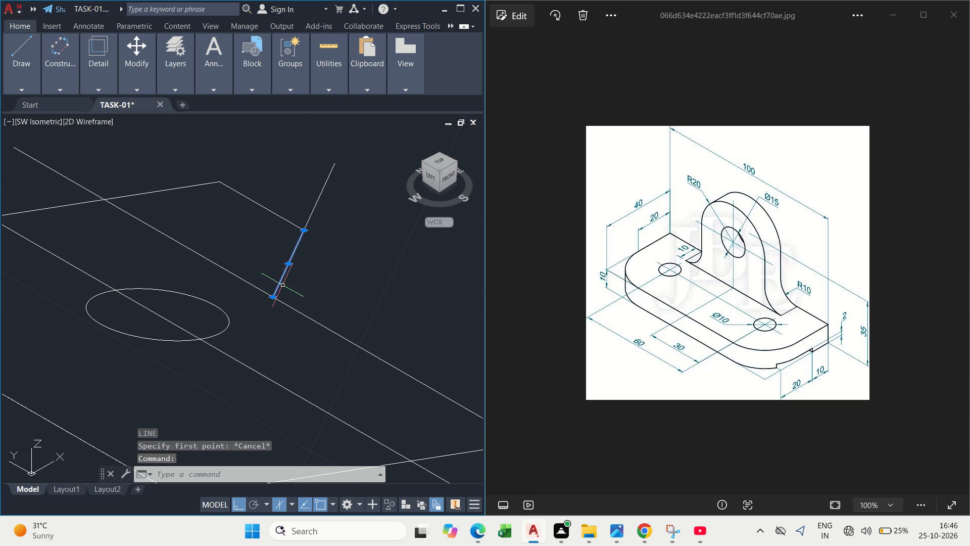
pyautogui.press('Delete')
pyautogui.press('Escape')
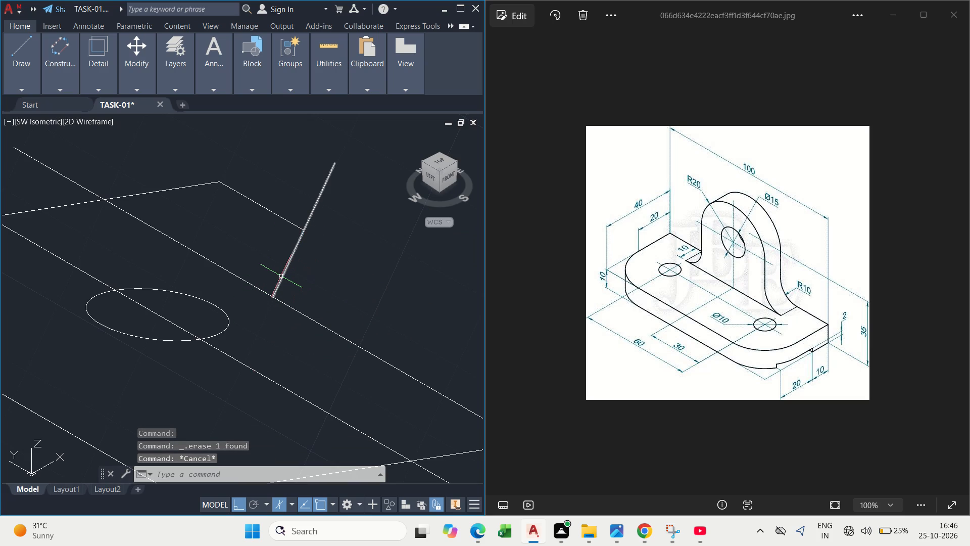
# From the side edge's lower end, draw connected lines: 10 along the base line, 10 up parallel to the side edge, and a short one parallel to the base.
pyautogui.write('L')
pyautogui.press('space')
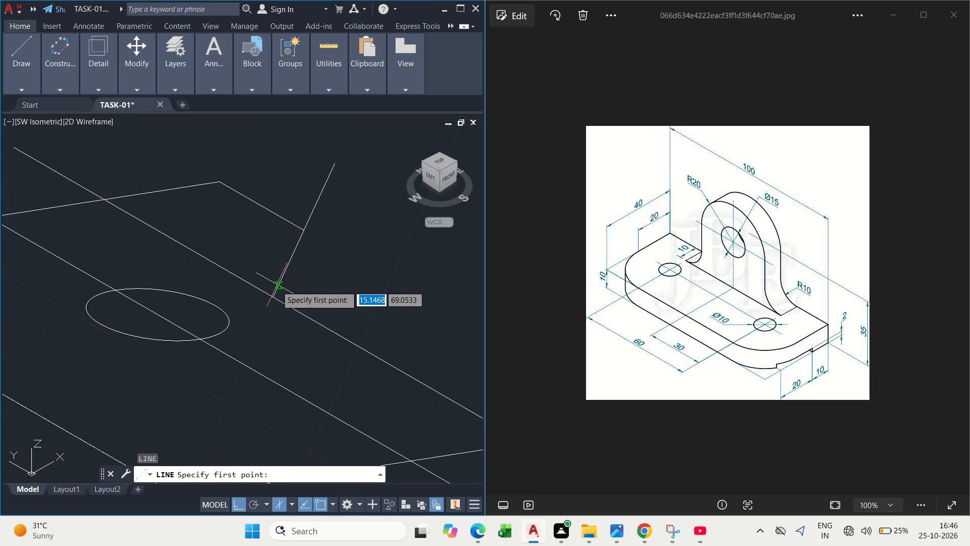
pyautogui.moveTo(274, 297); pyautogui.dragTo(288, 311)
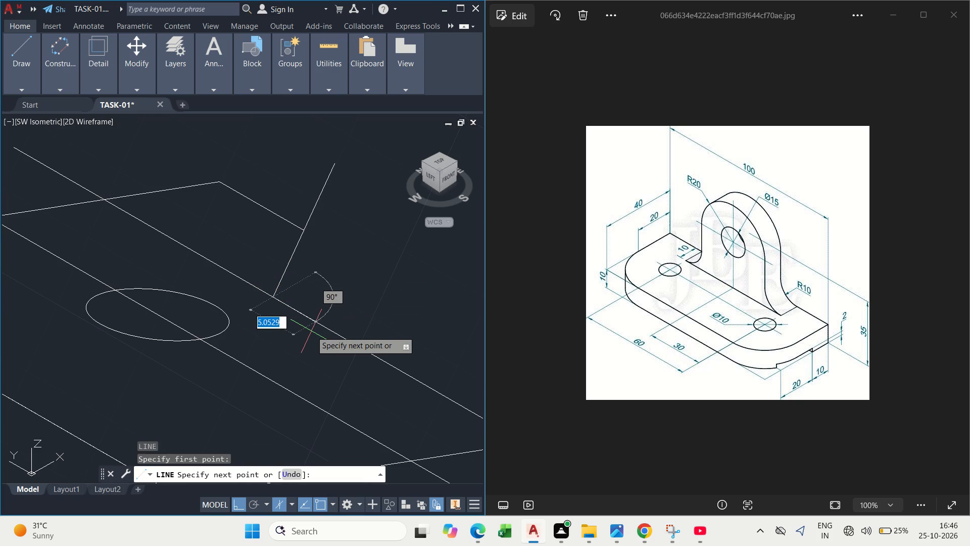
pyautogui.write('10')
pyautogui.press('Return')
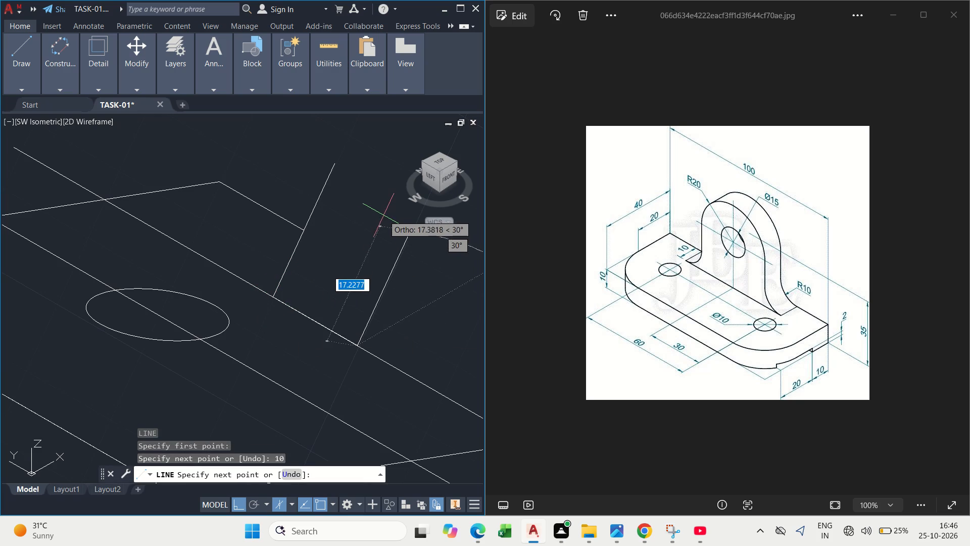
pyautogui.scroll(-3, 379, 244)
pyautogui.moveTo(379, 255); pyautogui.dragTo(331, 265, button='middle')
pyautogui.scroll(2, 333, 259)
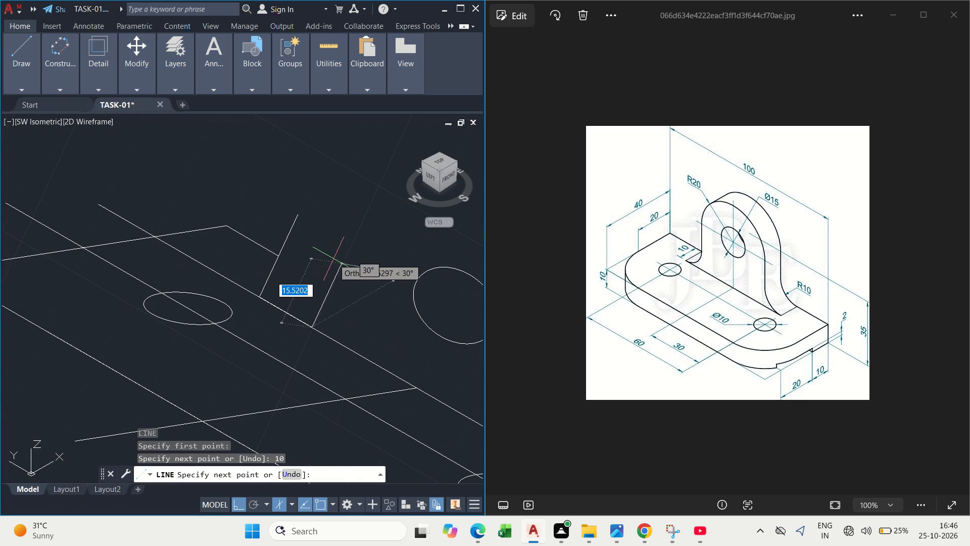
pyautogui.write('10')
pyautogui.press('Return')
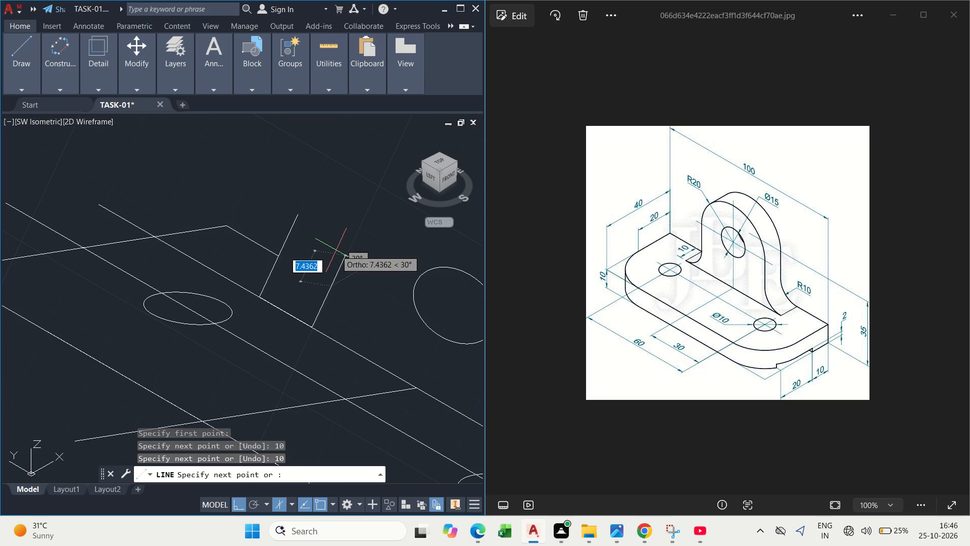
pyautogui.click(358, 307)
pyautogui.press('Escape')
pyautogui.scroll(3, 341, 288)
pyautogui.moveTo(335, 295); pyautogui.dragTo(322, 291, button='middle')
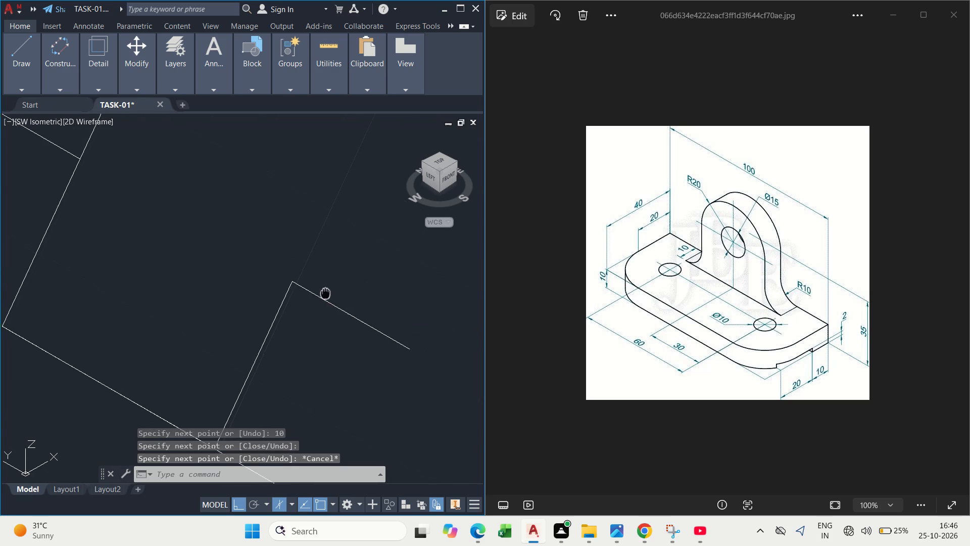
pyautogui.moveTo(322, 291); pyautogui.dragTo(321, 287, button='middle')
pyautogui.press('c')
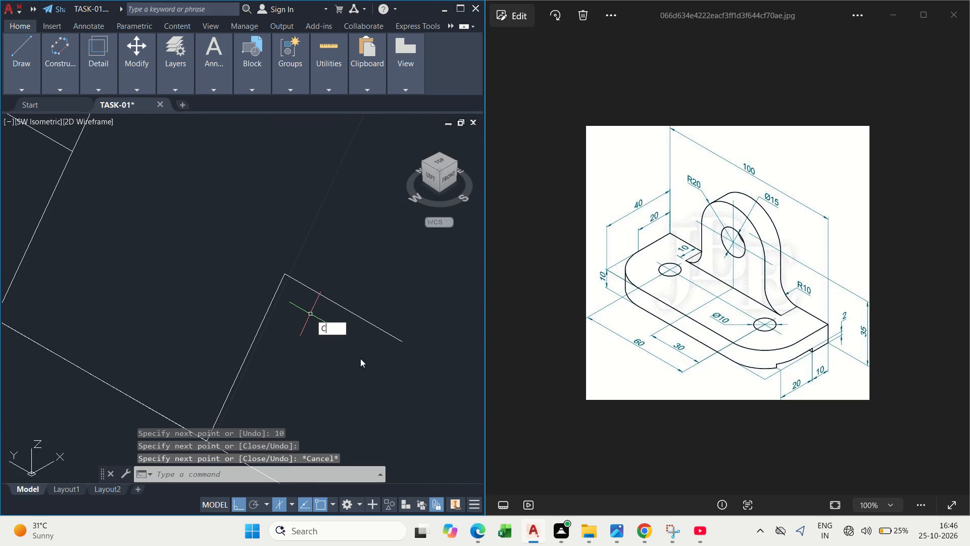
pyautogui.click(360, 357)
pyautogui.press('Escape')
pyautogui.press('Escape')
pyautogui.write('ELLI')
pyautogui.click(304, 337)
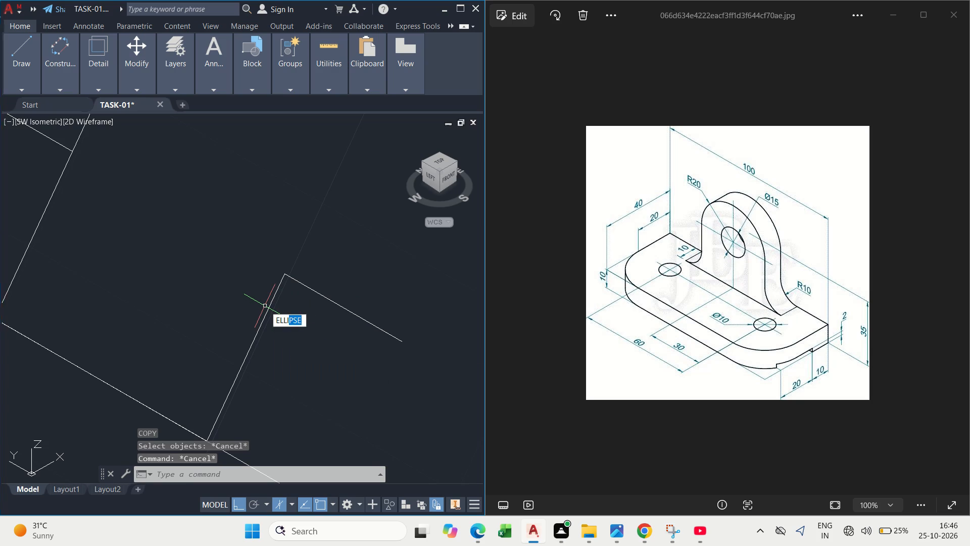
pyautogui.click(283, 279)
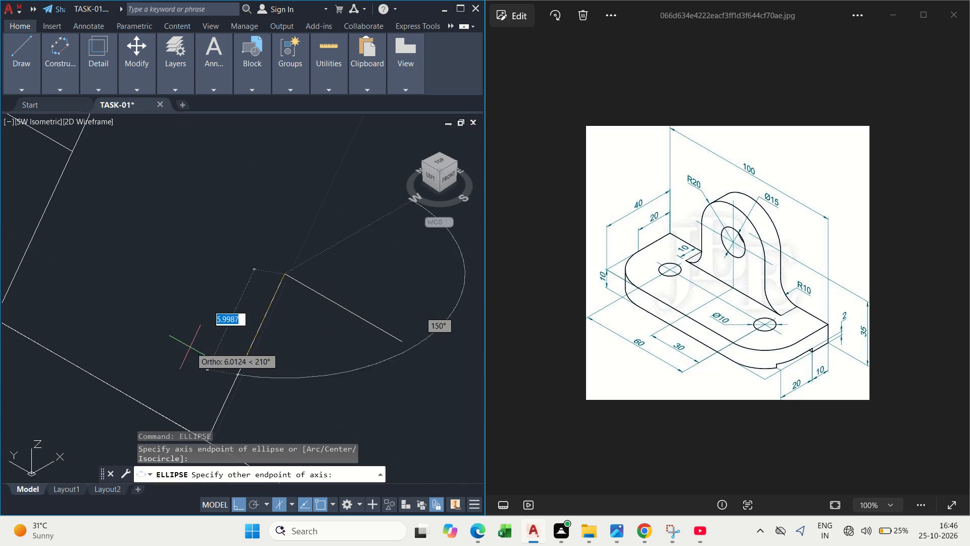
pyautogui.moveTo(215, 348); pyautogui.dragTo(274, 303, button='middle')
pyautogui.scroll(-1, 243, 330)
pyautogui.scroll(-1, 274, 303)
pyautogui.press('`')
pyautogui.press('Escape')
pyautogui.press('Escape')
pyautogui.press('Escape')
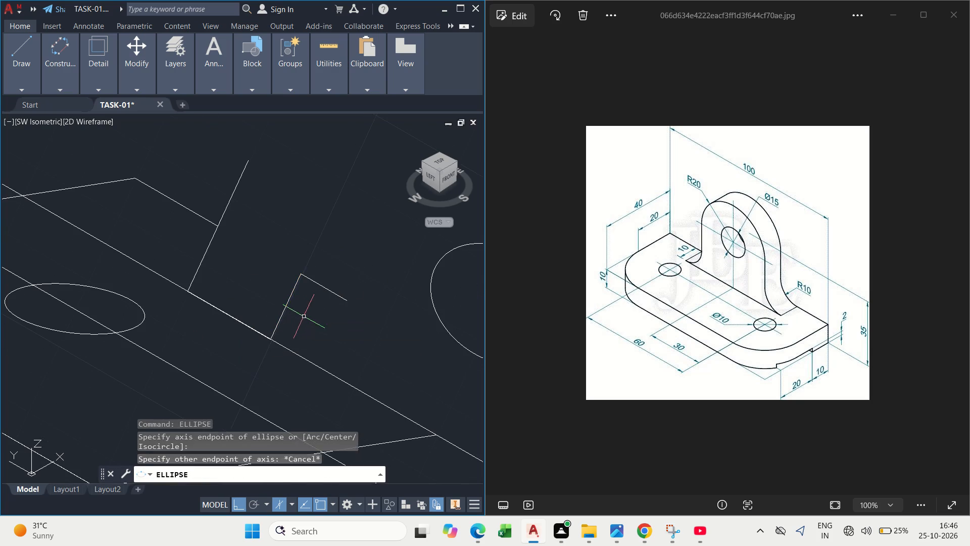
# Draw a right-isoplane isocircle centred at the upper end of the new 10-long upward line, with its radius reaching that line's lower end.
pyautogui.write('ELLI')
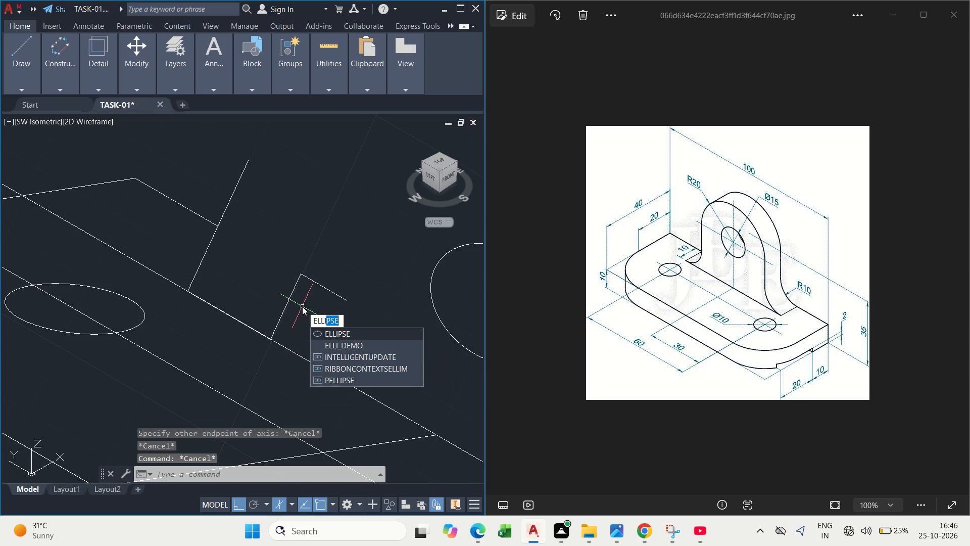
pyautogui.click(342, 335)
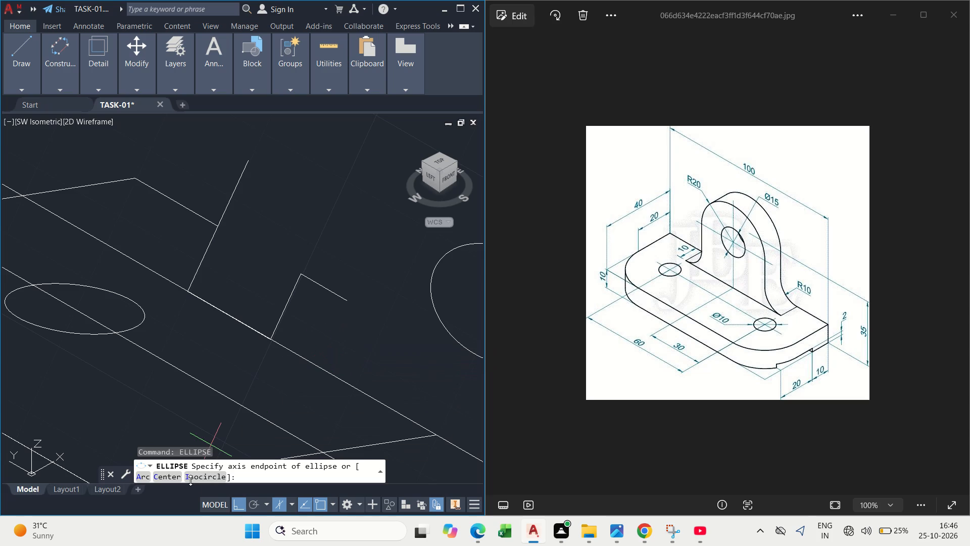
pyautogui.click(190, 480)
pyautogui.click(205, 474)
pyautogui.click(298, 274)
pyautogui.click(269, 339)
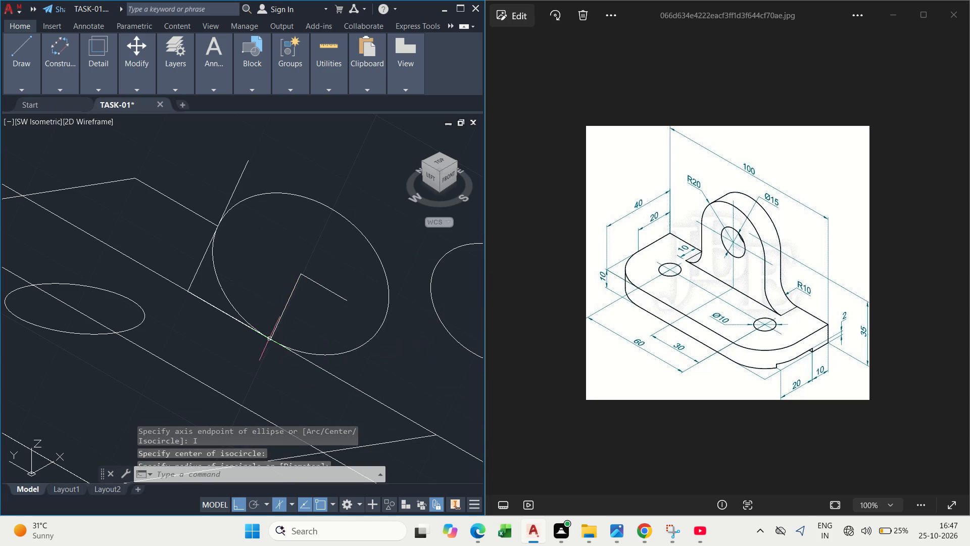
# Move the right-isoplane isocircle by its centre 10 parallel to the base line, onto the upright's side edge.
pyautogui.scroll(-1, 267, 311)
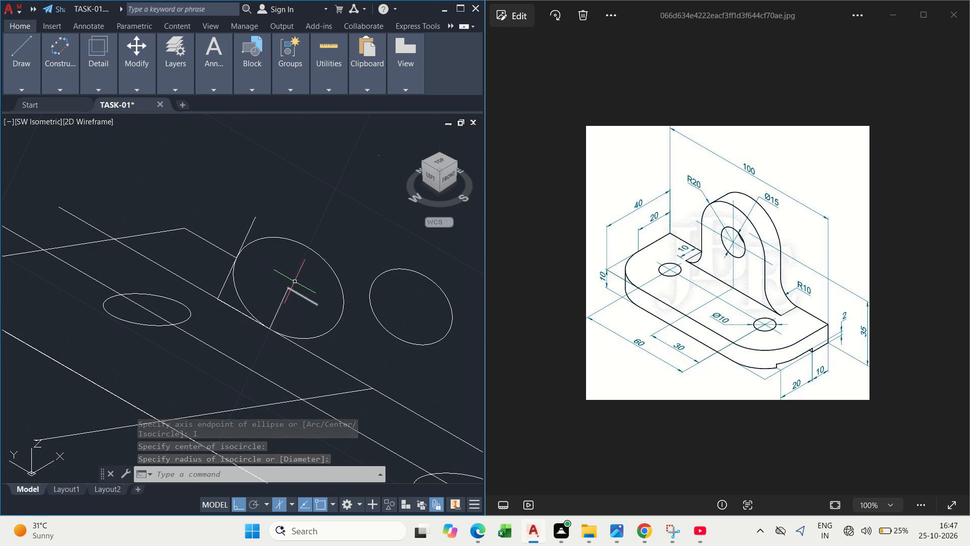
pyautogui.moveTo(297, 274); pyautogui.dragTo(297, 267)
pyautogui.moveTo(295, 236); pyautogui.dragTo(293, 241)
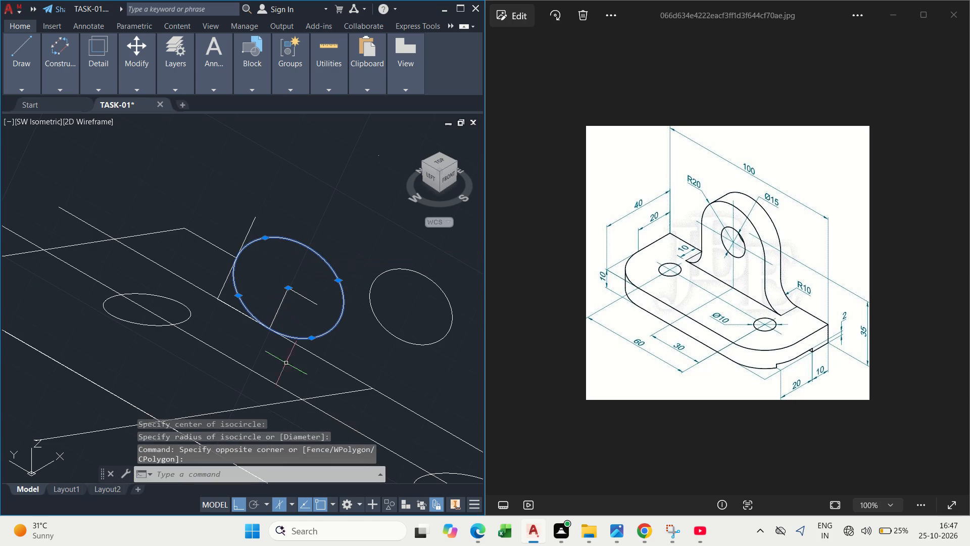
pyautogui.write('M')
pyautogui.press('space')
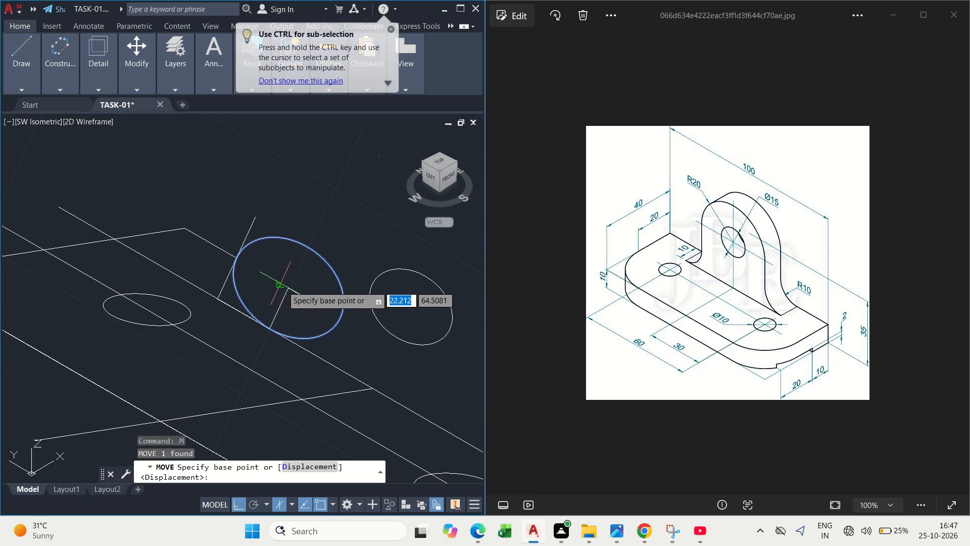
pyautogui.click(285, 288)
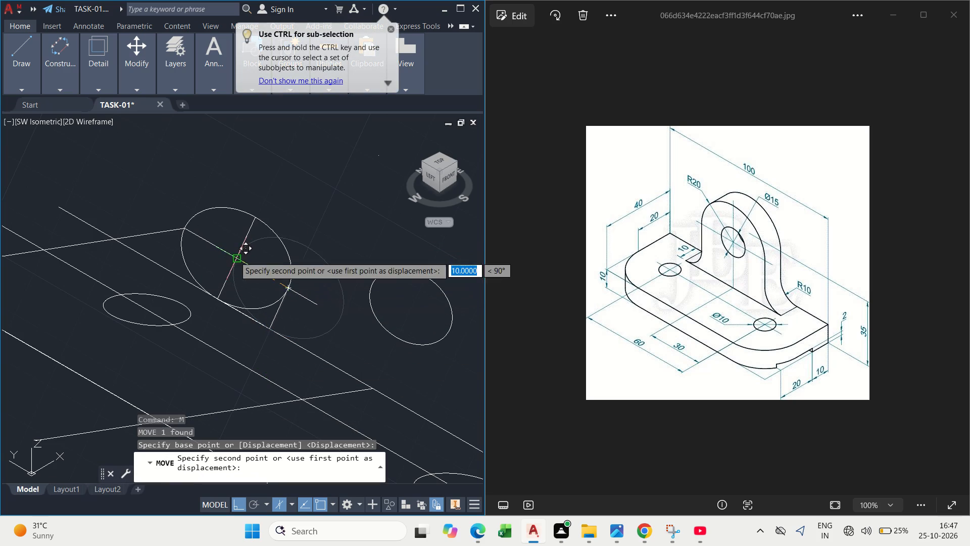
pyautogui.click(234, 256)
pyautogui.press('Escape')
pyautogui.press('Escape')
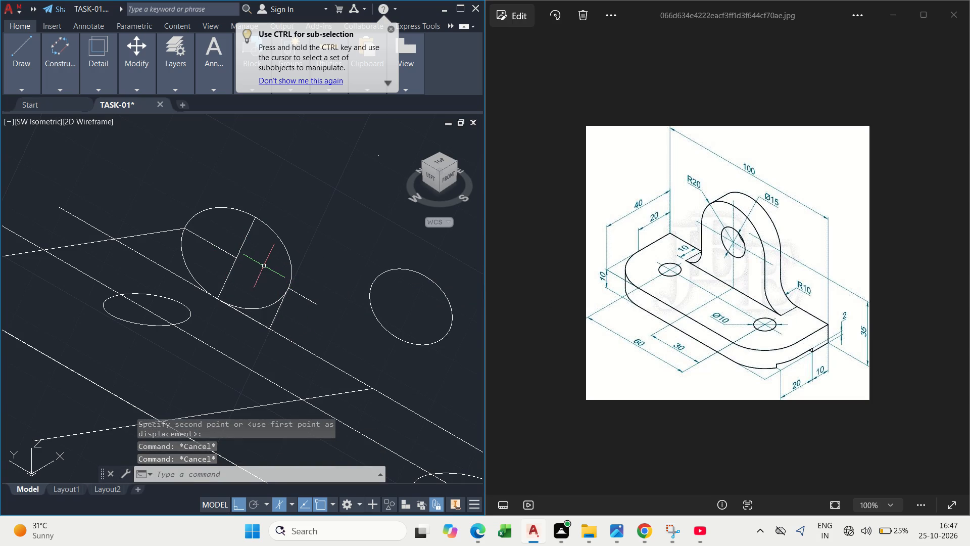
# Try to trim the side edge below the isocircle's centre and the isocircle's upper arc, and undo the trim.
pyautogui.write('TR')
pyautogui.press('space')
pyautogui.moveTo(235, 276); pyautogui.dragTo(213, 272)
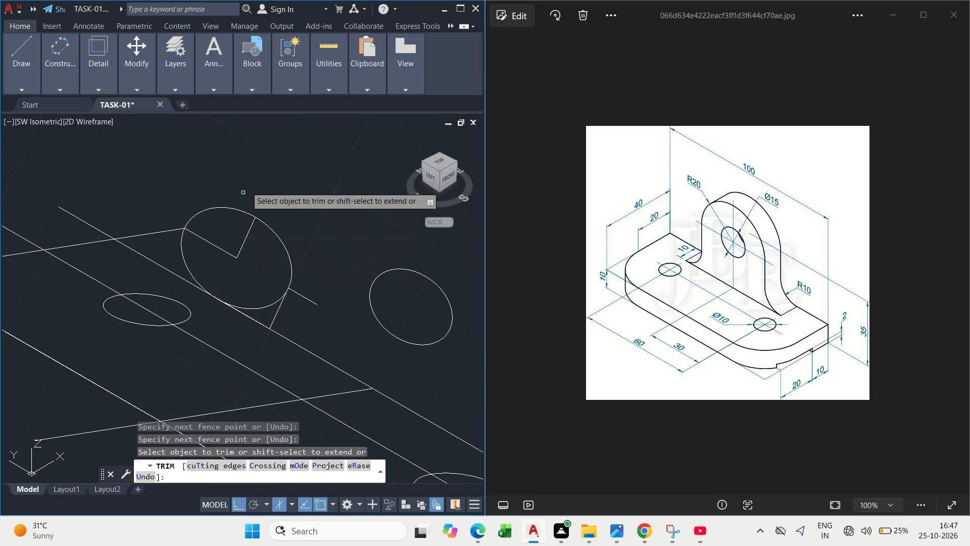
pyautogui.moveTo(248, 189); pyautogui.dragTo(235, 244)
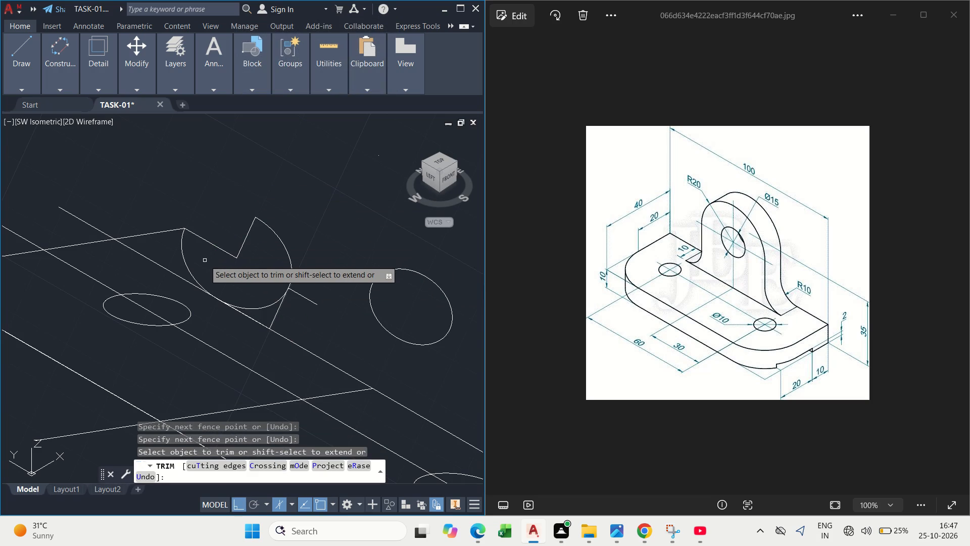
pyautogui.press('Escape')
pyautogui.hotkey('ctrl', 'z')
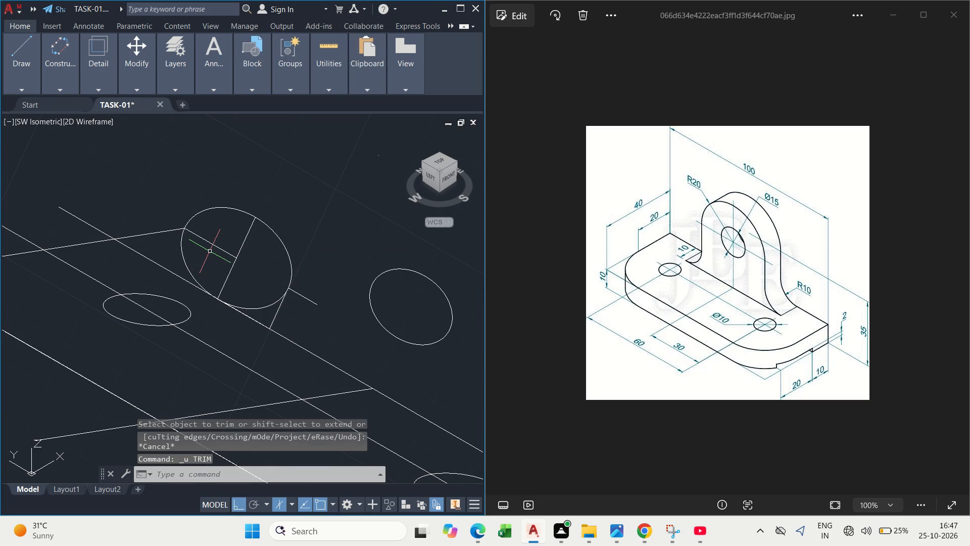
# Draw a left-isoplane line from the isocircle's centre out past the isocircle and across the base line.
pyautogui.press('Escape')
pyautogui.write('L')
pyautogui.press('space')
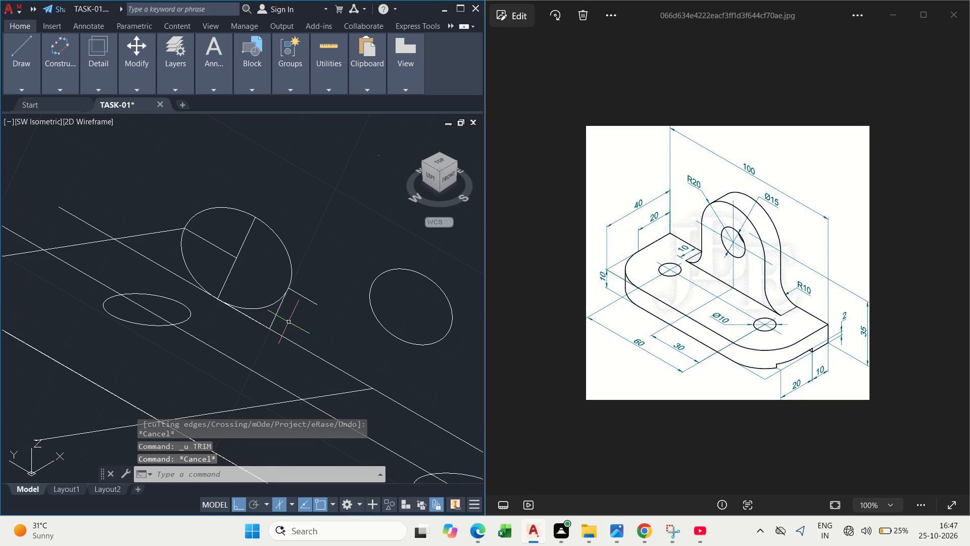
pyautogui.moveTo(236, 259); pyautogui.dragTo(222, 268)
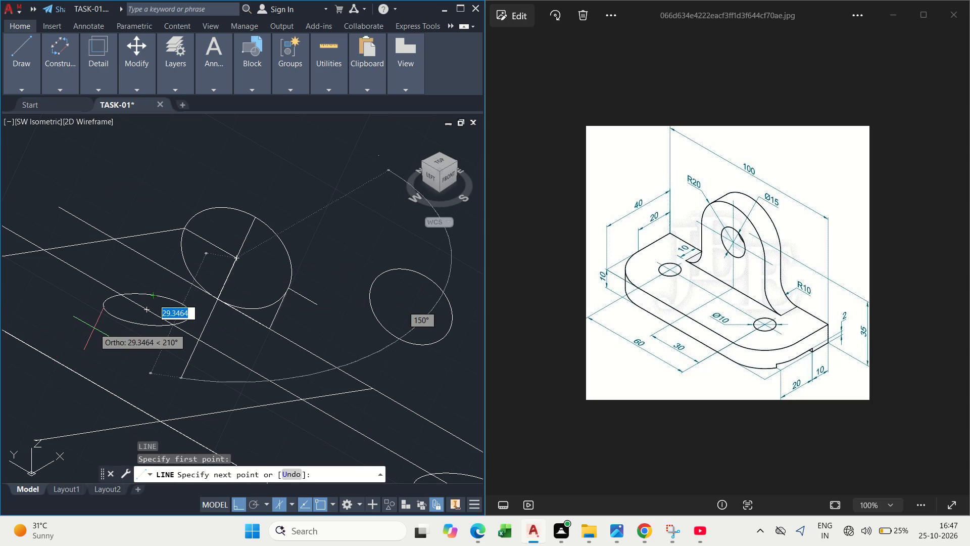
pyautogui.press('F8')
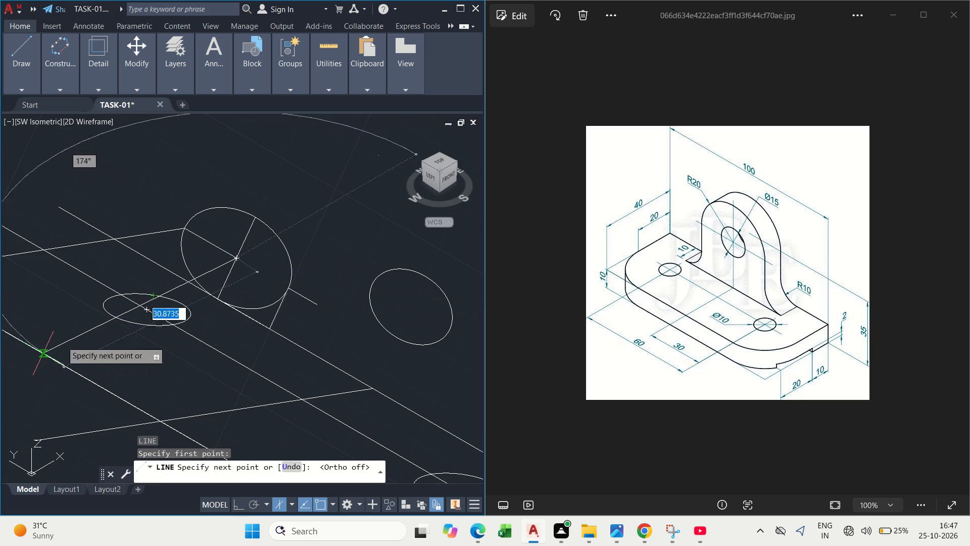
pyautogui.press('F8')
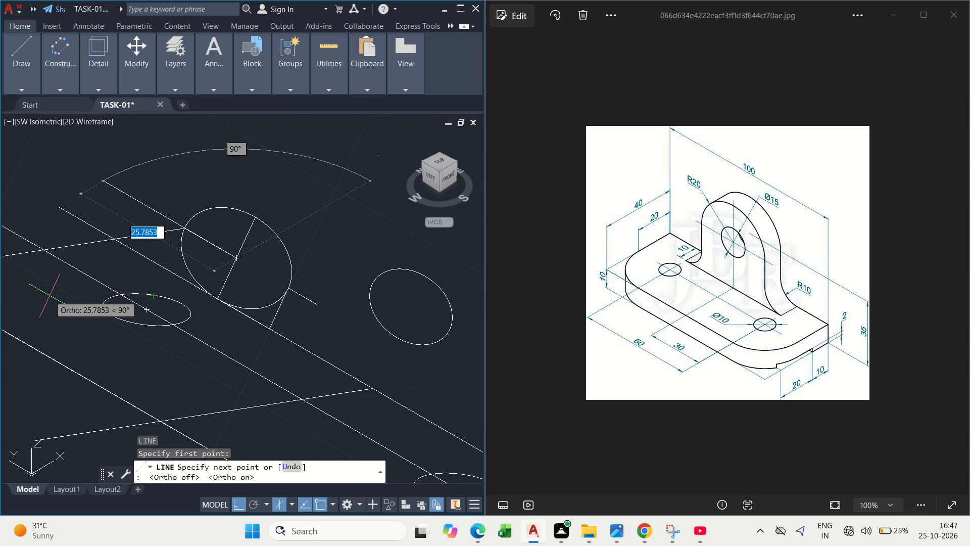
pyautogui.press('F5')
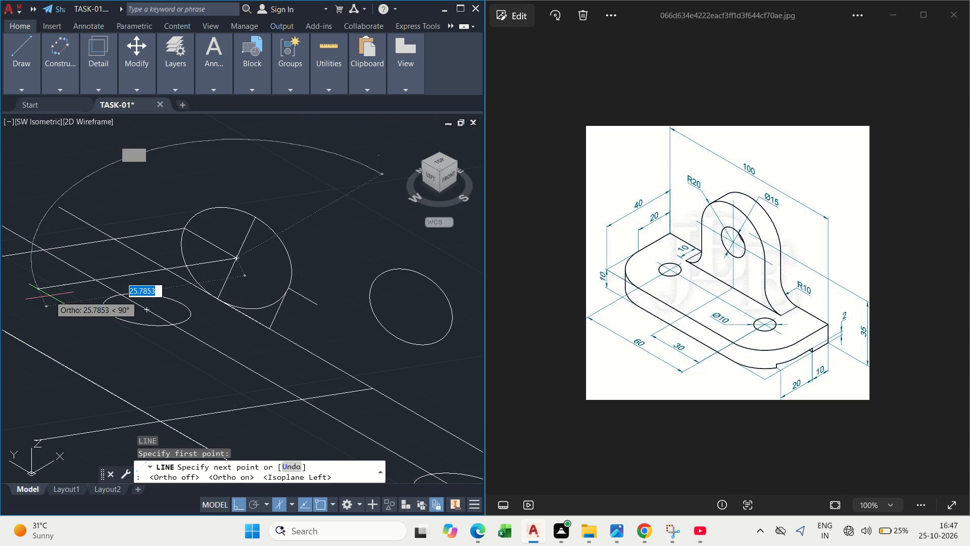
pyautogui.scroll(2, 162, 235)
pyautogui.click(49, 328)
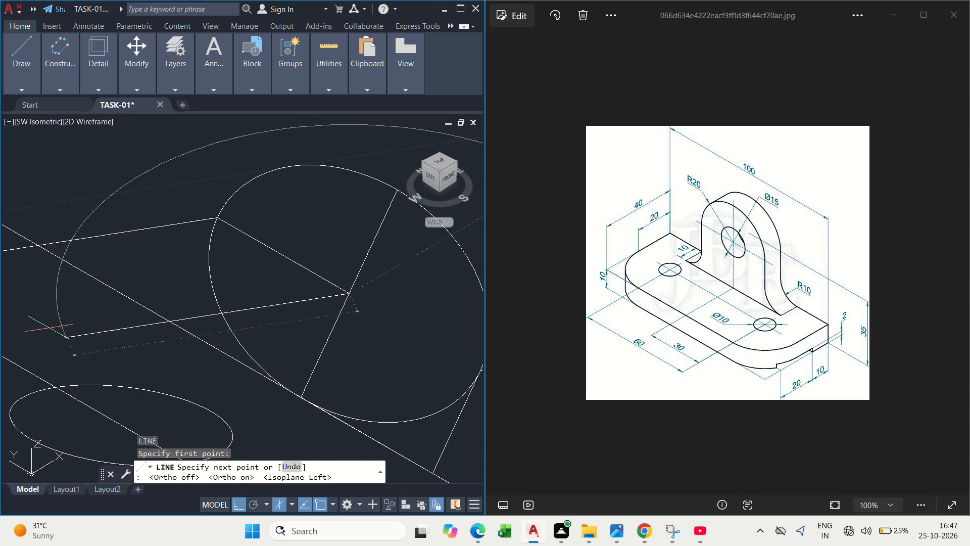
pyautogui.press('Escape')
pyautogui.moveTo(269, 238); pyautogui.dragTo(269, 243, button='middle')
pyautogui.scroll(-1, 269, 243)
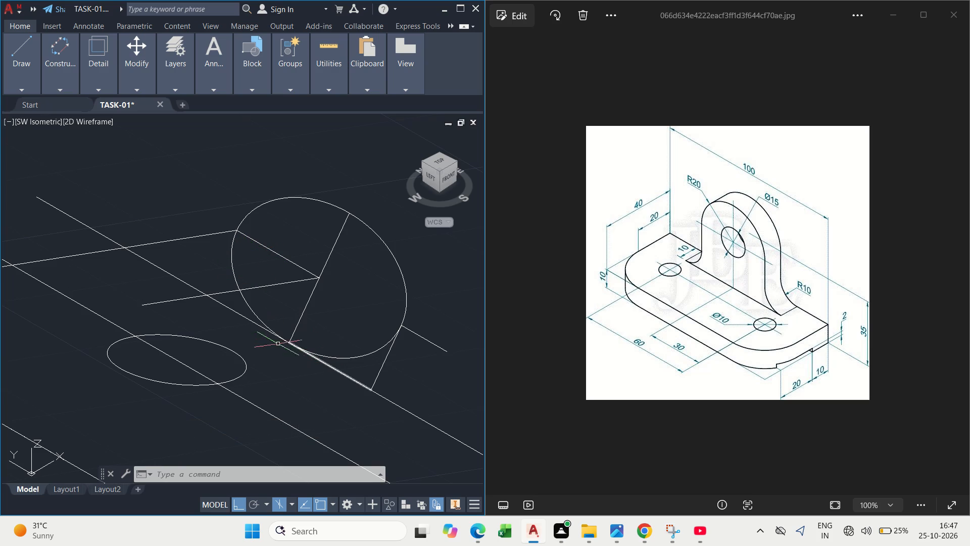
# Move the new line from its crossing with the base line to the lower end of the upright's side edge.
pyautogui.click(266, 284)
pyautogui.moveTo(257, 293); pyautogui.dragTo(256, 307)
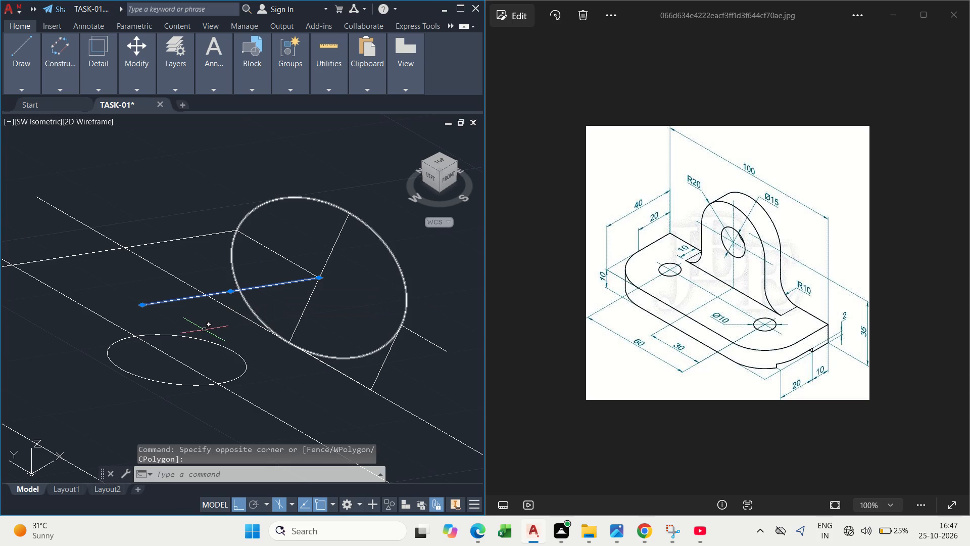
pyautogui.press('m')
pyautogui.press('space')
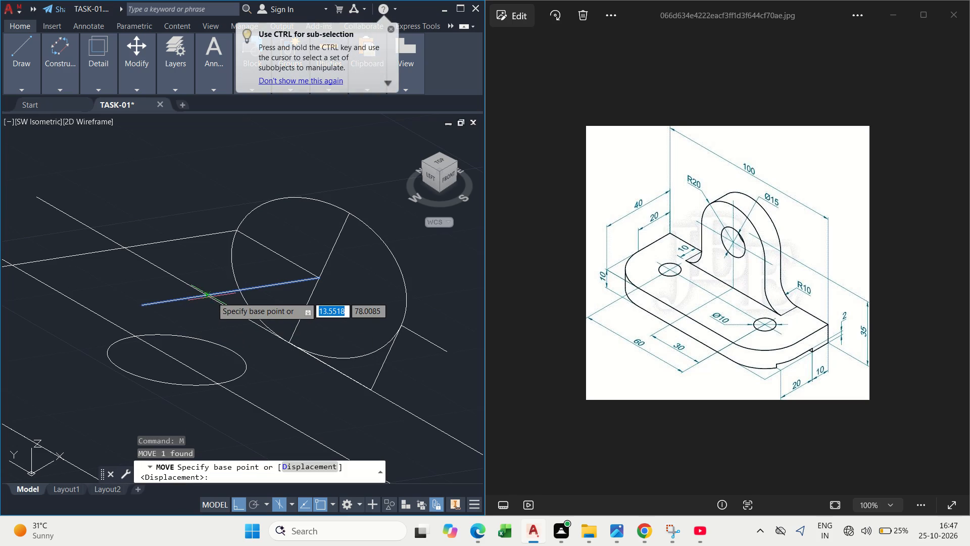
pyautogui.scroll(2, 209, 296)
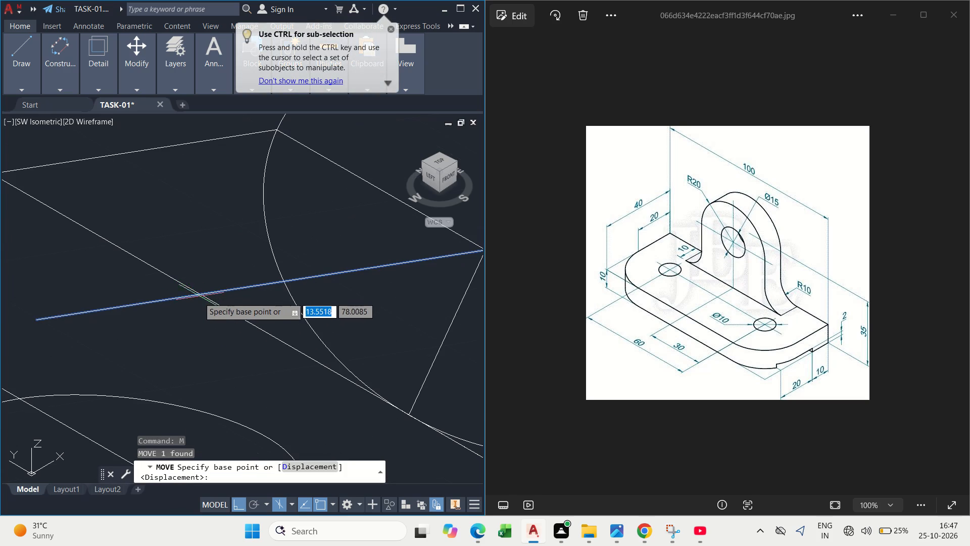
pyautogui.click(203, 293)
pyautogui.scroll(-2, 203, 293)
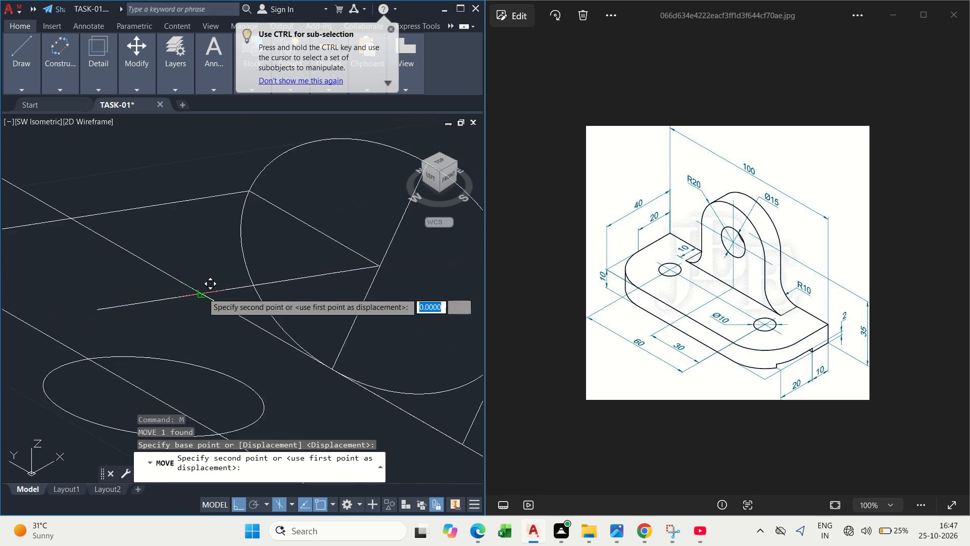
pyautogui.click(281, 338)
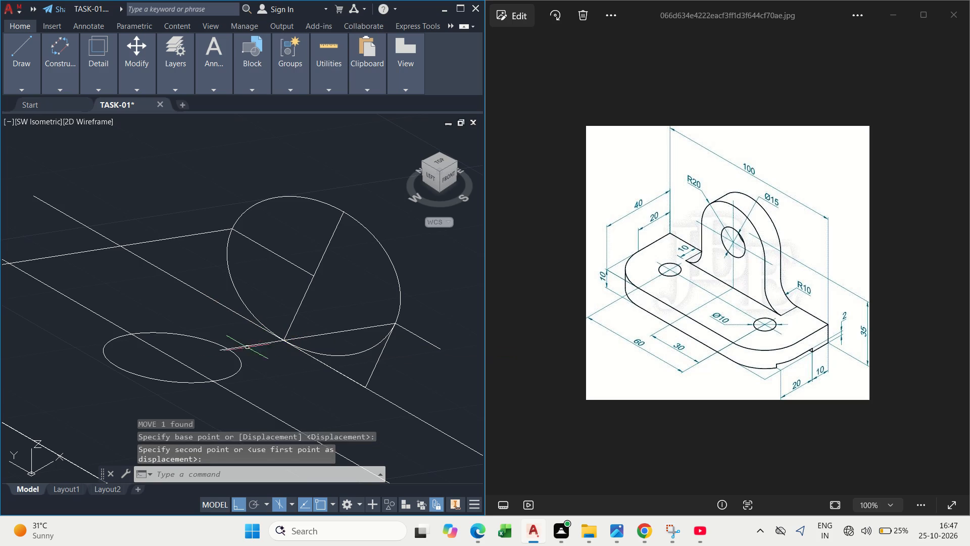
pyautogui.press('Escape')
pyautogui.press('Escape')
pyautogui.moveTo(285, 322); pyautogui.dragTo(228, 311, button='middle')
pyautogui.scroll(-2, 251, 315)
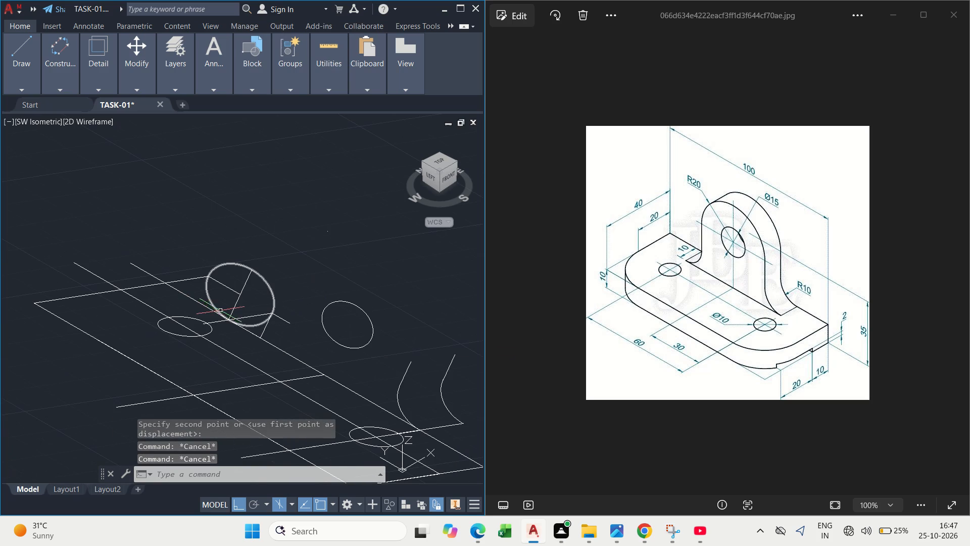
# Trim the isocircle to its lower arc below the moved line, and remove the 10-long upward helper line and the short parallel line.
pyautogui.scroll(2, 218, 299)
pyautogui.write('TR')
pyautogui.press('space')
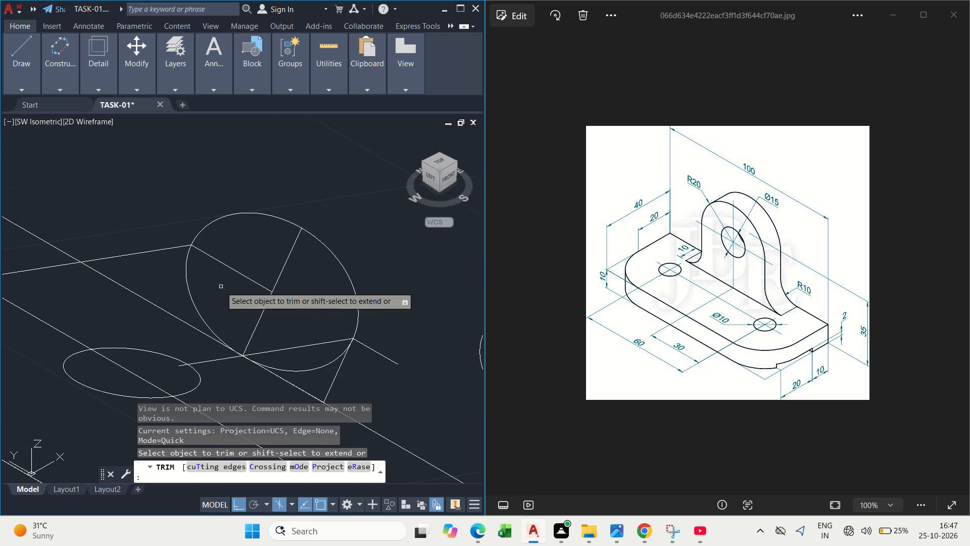
pyautogui.moveTo(375, 270); pyautogui.dragTo(278, 292)
pyautogui.moveTo(257, 243); pyautogui.dragTo(238, 189)
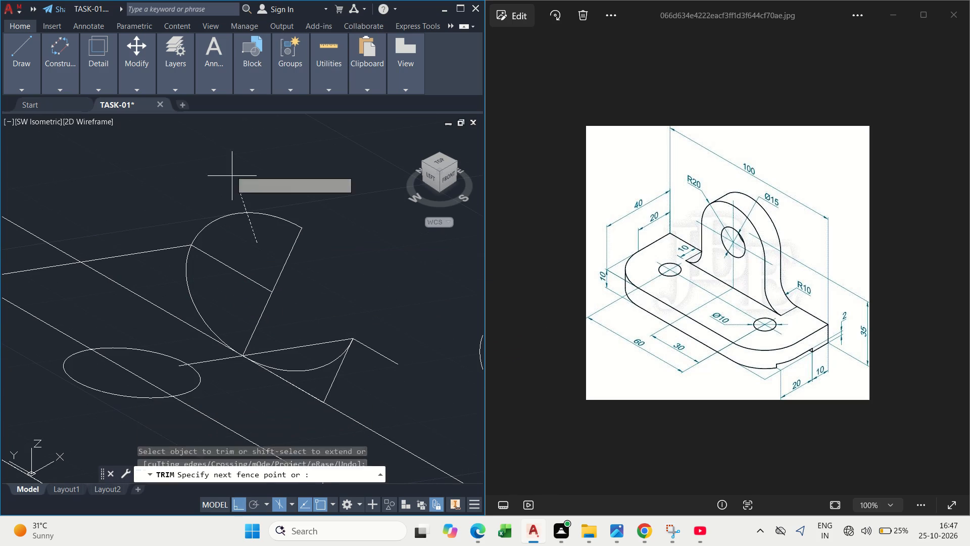
pyautogui.click(236, 199)
pyautogui.moveTo(215, 281); pyautogui.dragTo(168, 287)
pyautogui.click(163, 285)
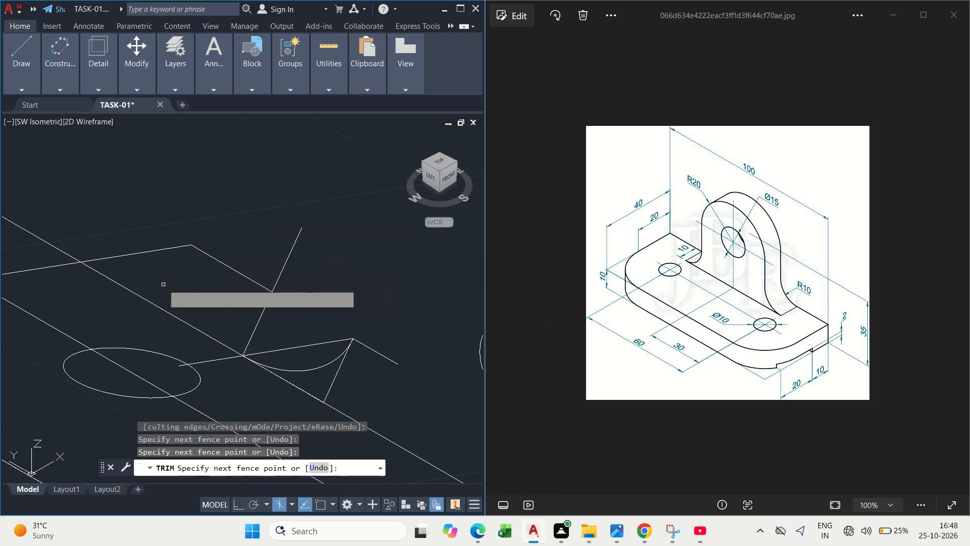
pyautogui.moveTo(337, 393); pyautogui.dragTo(332, 390)
pyautogui.click(323, 383)
pyautogui.moveTo(392, 372); pyautogui.dragTo(310, 340, button='middle')
pyautogui.moveTo(314, 308); pyautogui.dragTo(292, 343)
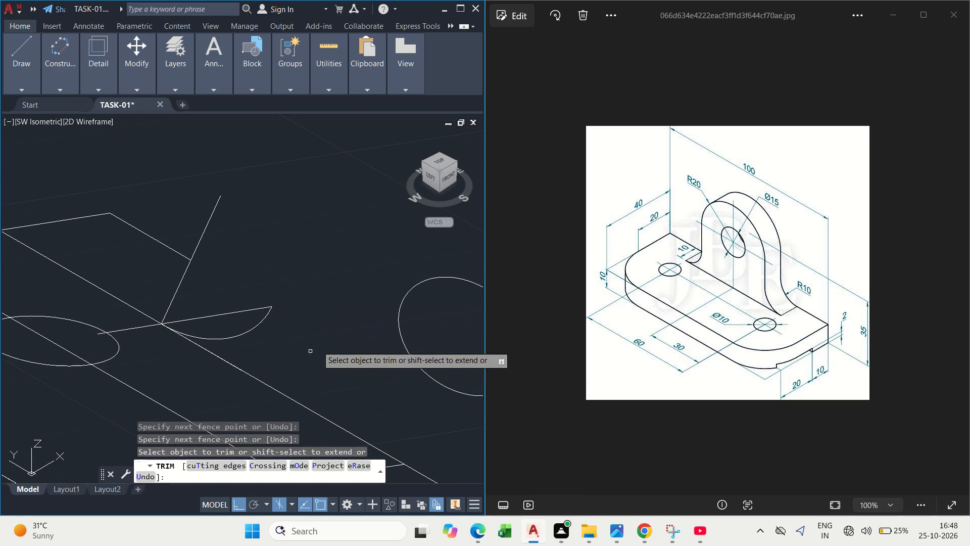
pyautogui.press('Escape')
pyautogui.press('Escape')
# From the trimmed arc's free end, draw a 10-long line parallel to the side edge, continuing to the upper end of the opposite corner outline.
pyautogui.moveTo(299, 335); pyautogui.dragTo(259, 363, button='middle')
pyautogui.scroll(-1, 259, 363)
pyautogui.write('L')
pyautogui.press('space')
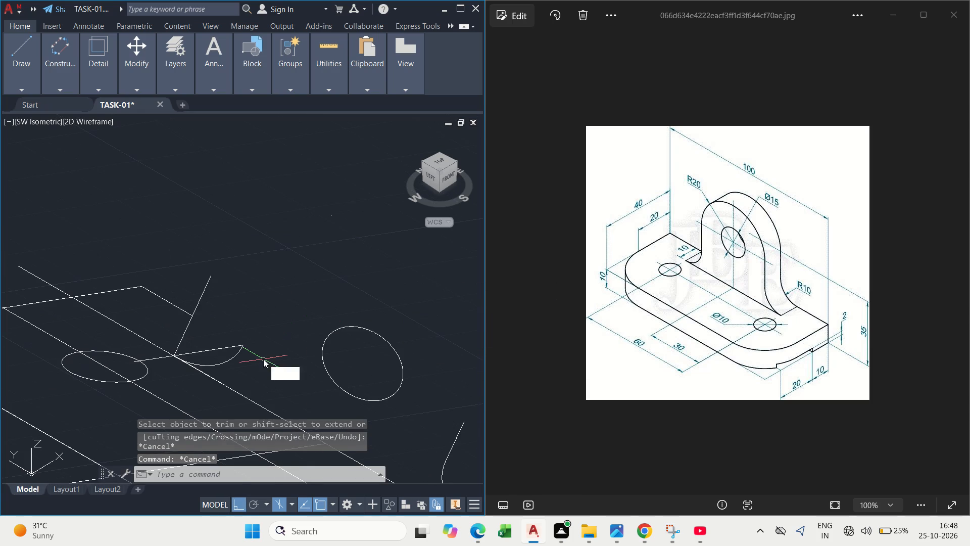
pyautogui.click(243, 342)
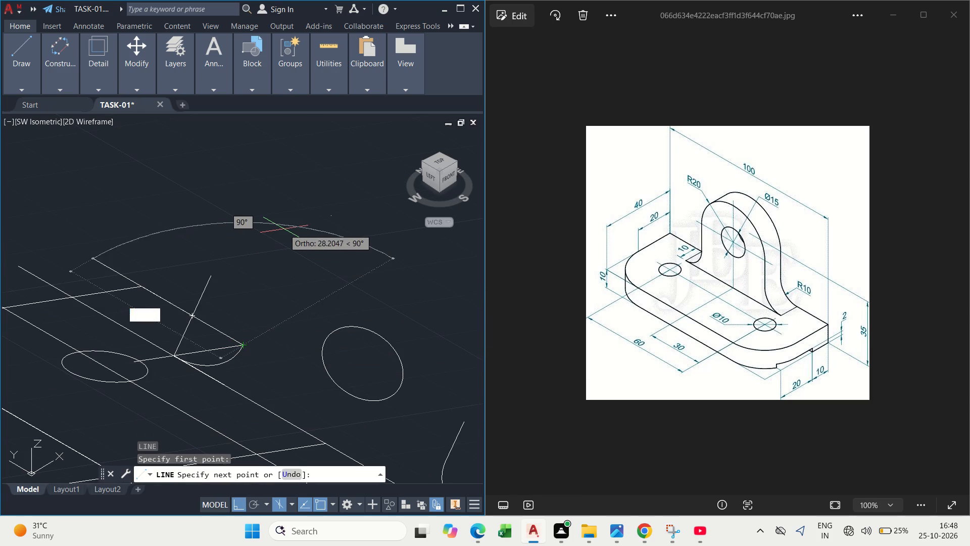
pyautogui.press('F5')
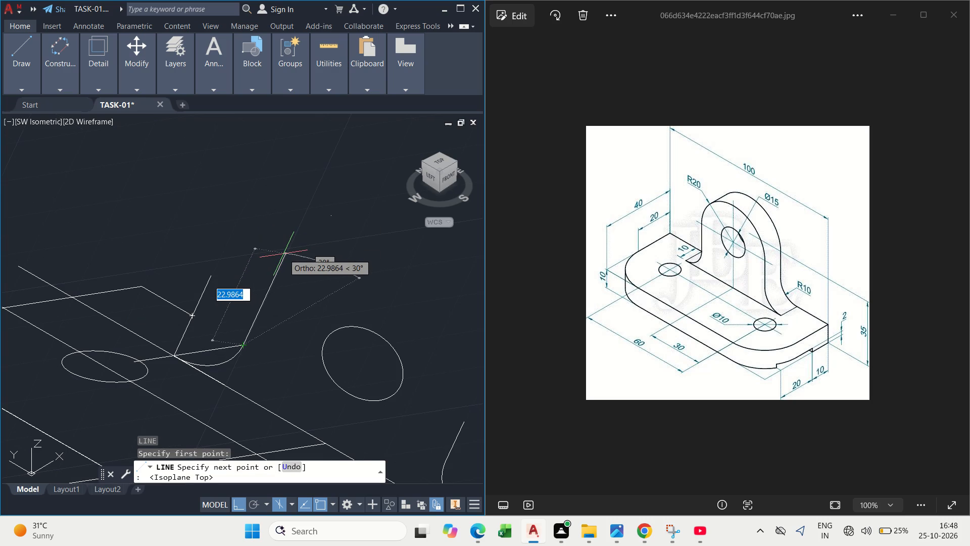
pyautogui.write('10')
pyautogui.press('Return')
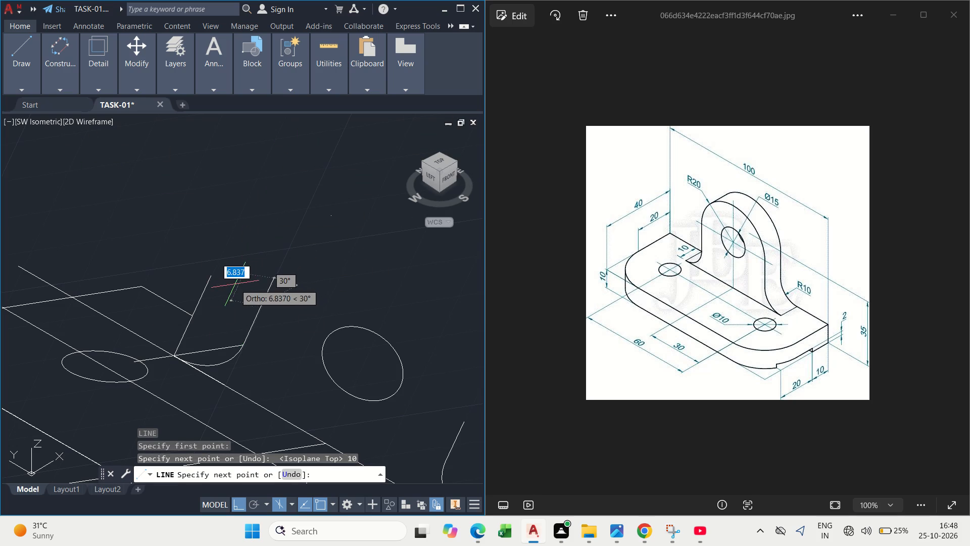
pyautogui.moveTo(329, 361); pyautogui.dragTo(219, 286, button='middle')
pyautogui.press('F5')
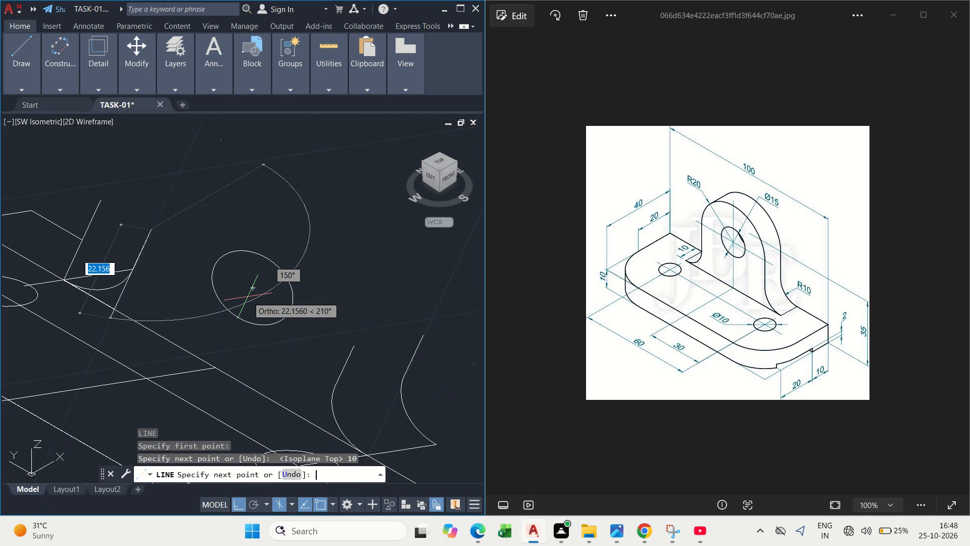
pyautogui.scroll(2, 362, 354)
pyautogui.click(338, 336)
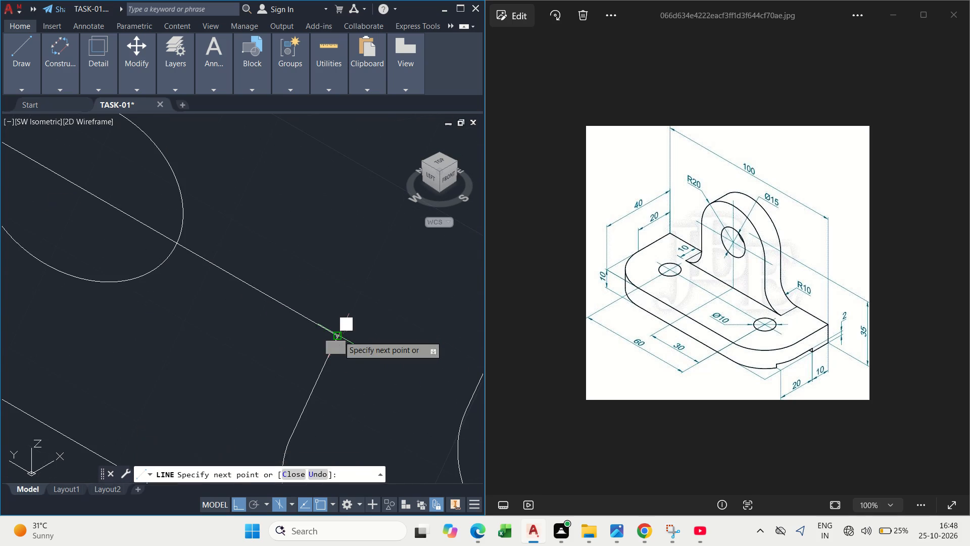
pyautogui.scroll(-3, 330, 328)
pyautogui.press('Escape')
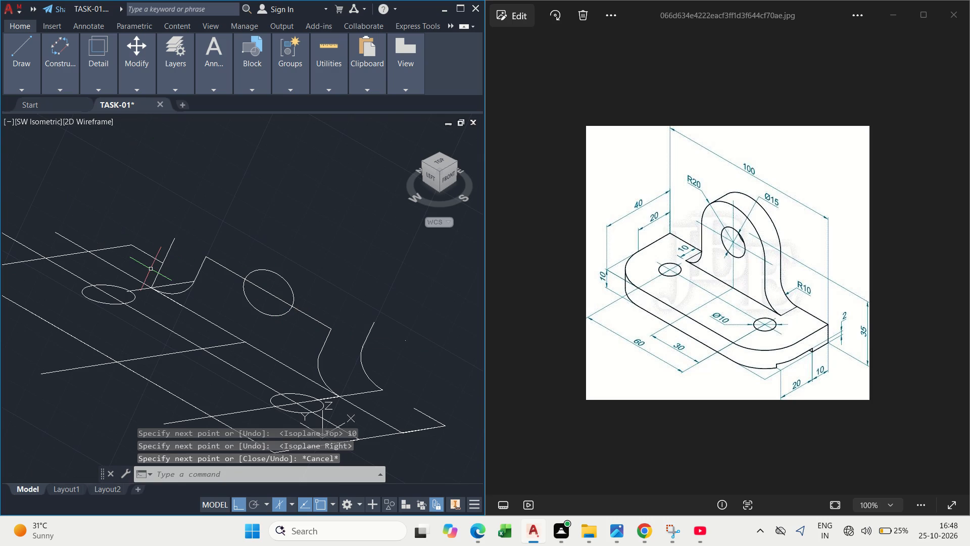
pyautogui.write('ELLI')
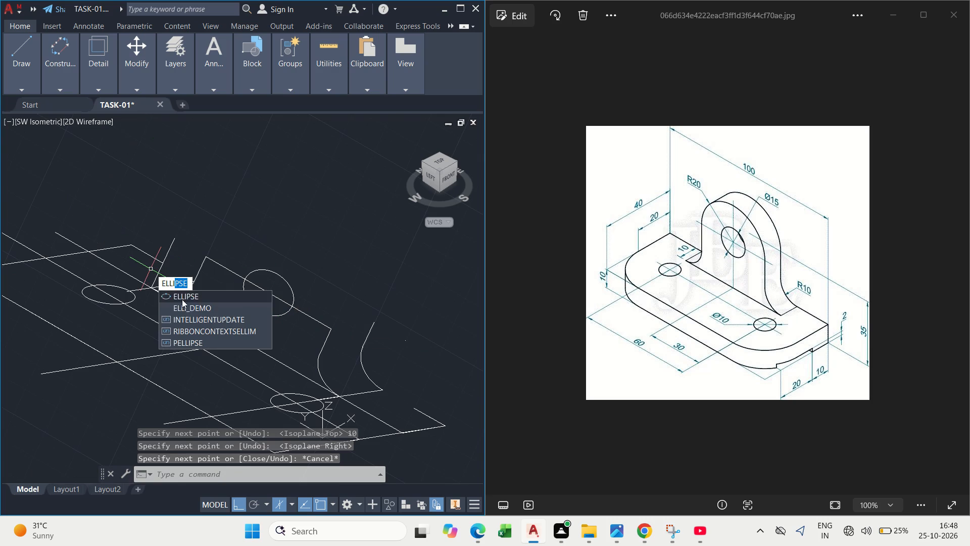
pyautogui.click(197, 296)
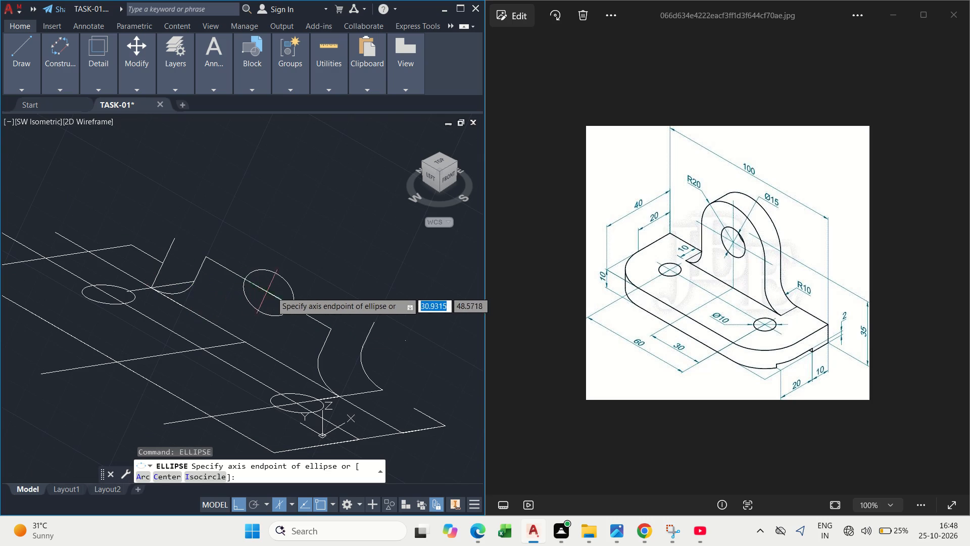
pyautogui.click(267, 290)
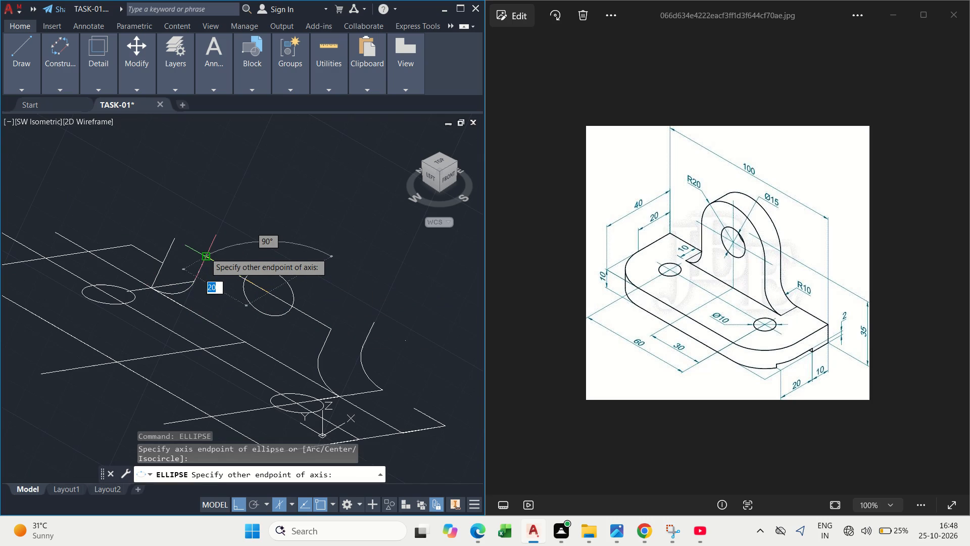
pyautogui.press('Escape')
# Draw a right-isoplane isocircle of radius 20 centred on the upright's hole, reaching the upper end of its side edge.
pyautogui.press('e')
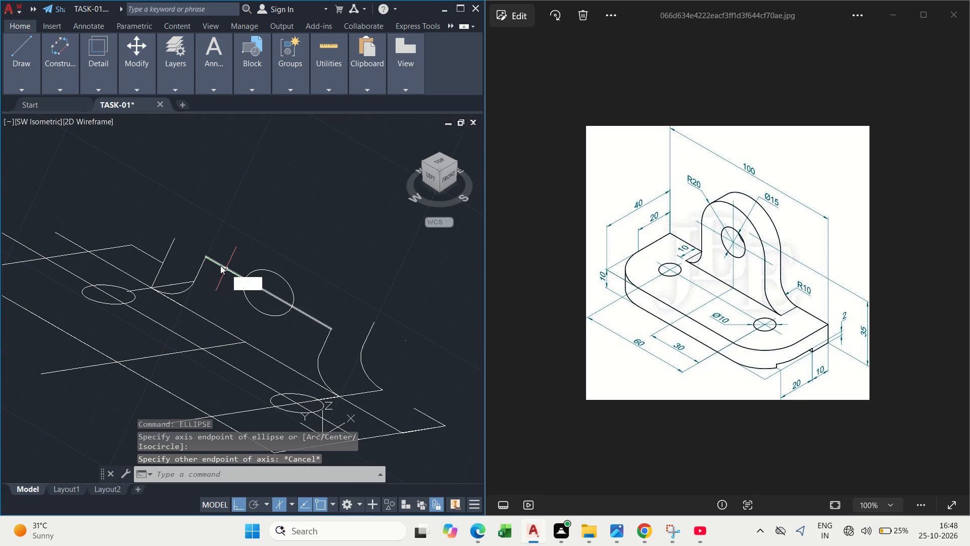
pyautogui.press('l')
pyautogui.click(247, 296)
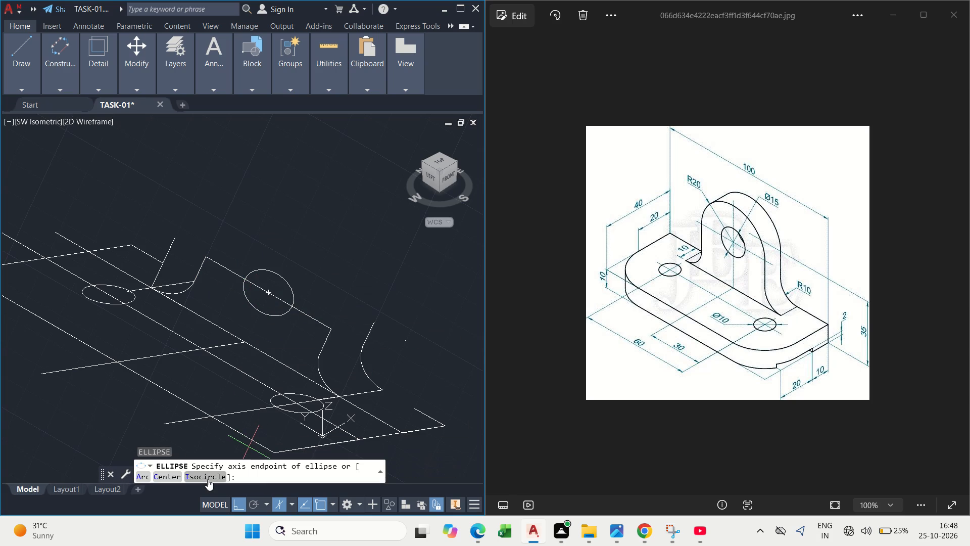
pyautogui.click(208, 479)
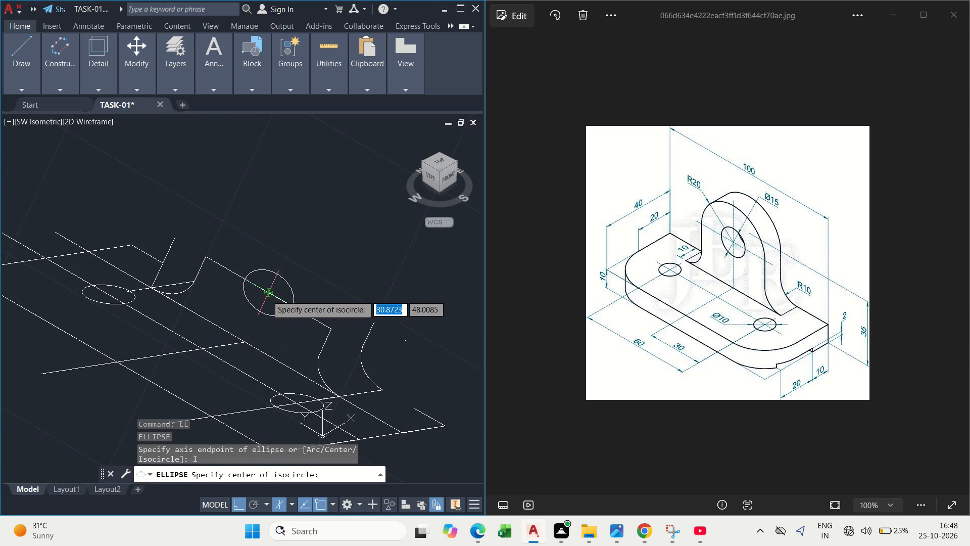
pyautogui.click(267, 295)
pyautogui.click(203, 258)
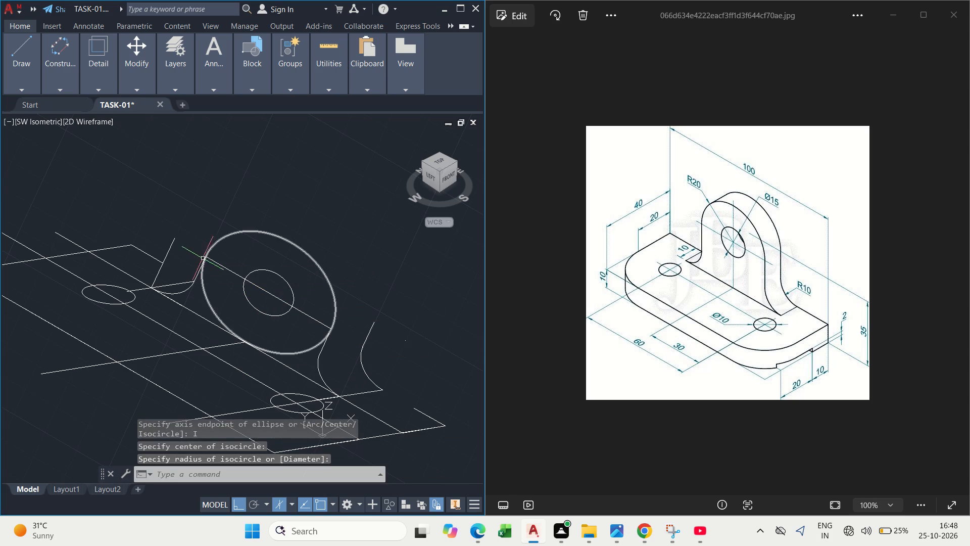
pyautogui.press('Escape')
pyautogui.press('Escape')
# Trim away the lower half of the radius 20 isocircle, keeping the rounded top between the upright's two side edges.
pyautogui.write('TR')
pyautogui.press('space')
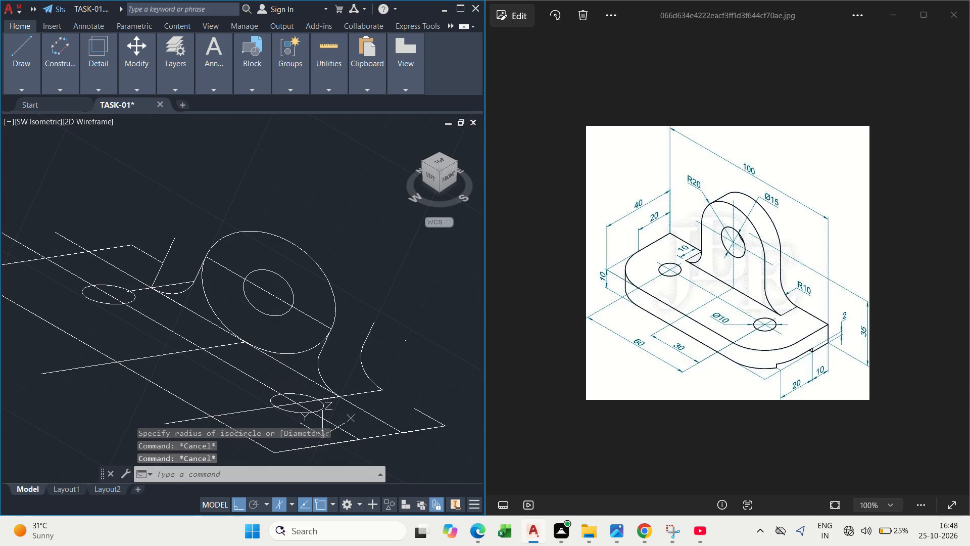
pyautogui.moveTo(215, 295); pyautogui.dragTo(207, 298)
pyautogui.click(202, 299)
pyautogui.click(241, 294)
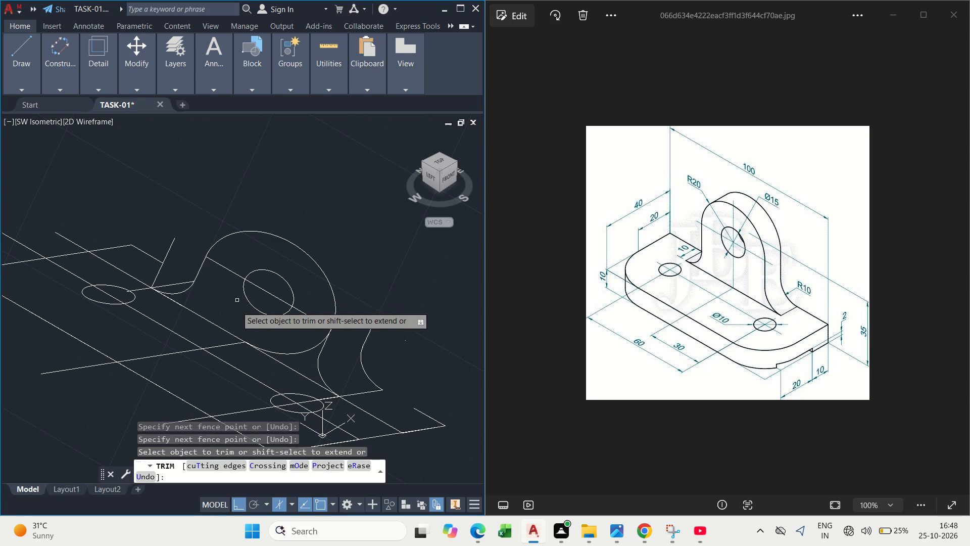
pyautogui.moveTo(289, 341); pyautogui.dragTo(299, 356)
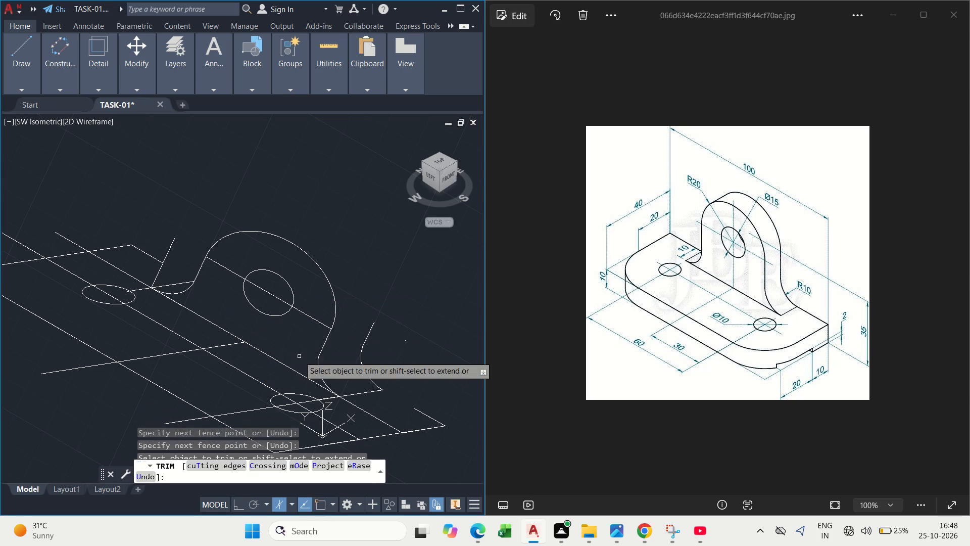
pyautogui.press('Escape')
pyautogui.click(330, 293)
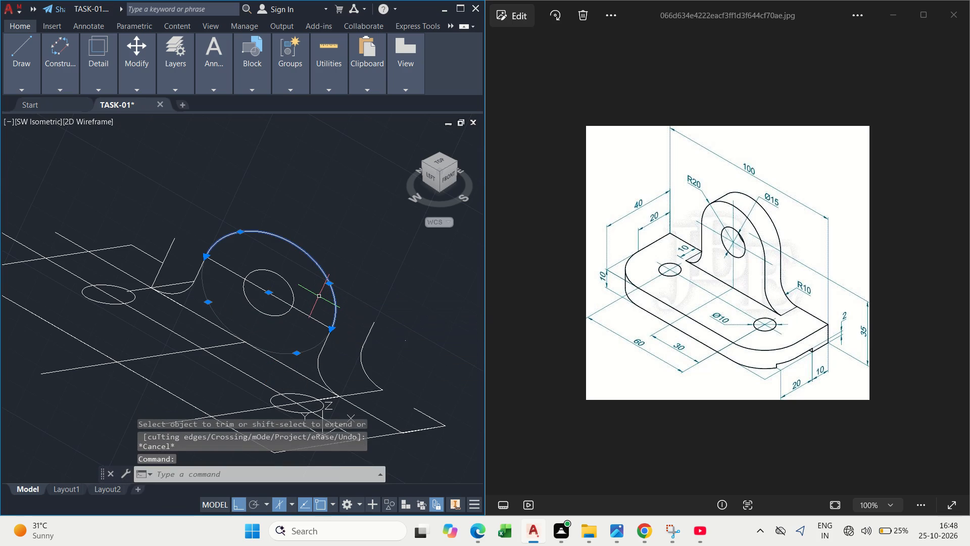
pyautogui.press('Escape')
# From the hole's centre, draw a 10-long left-isoplane line along the thickness, continuing parallel to the centre line past the rounded top arc.
pyautogui.write('L')
pyautogui.press('space')
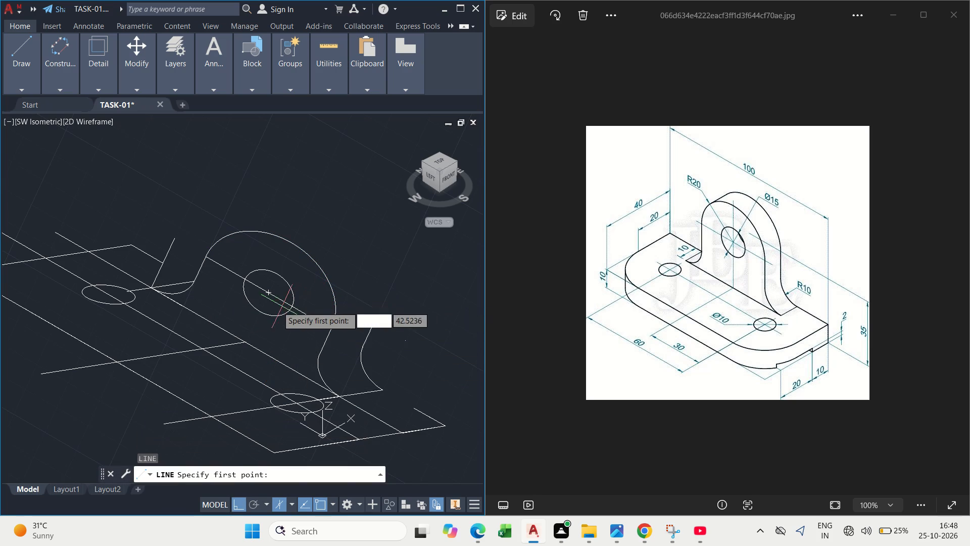
pyautogui.moveTo(265, 292); pyautogui.dragTo(273, 288)
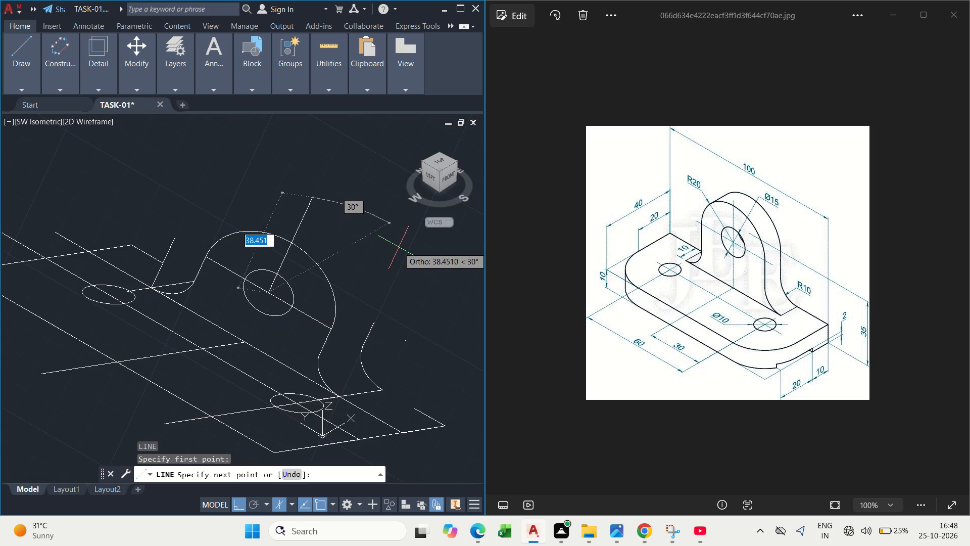
pyautogui.press('F5')
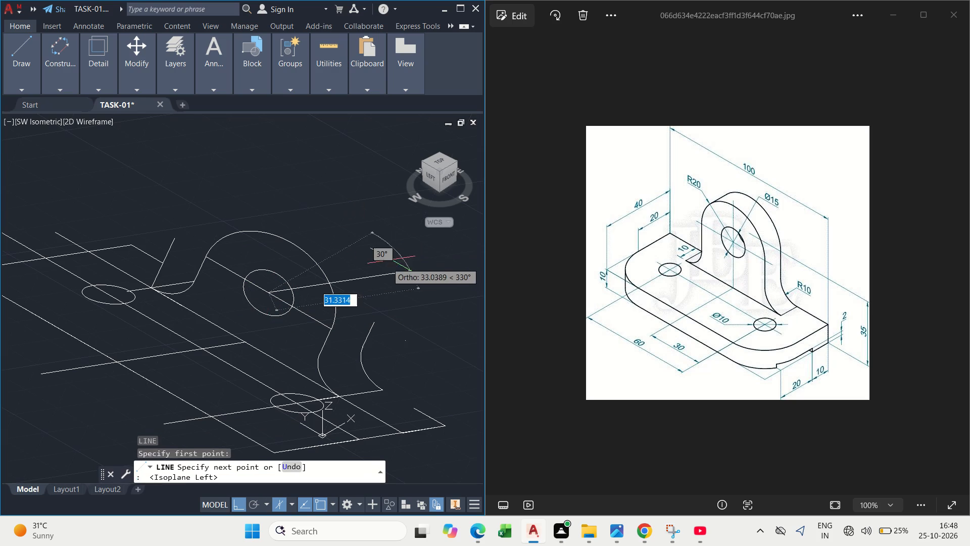
pyautogui.write('10')
pyautogui.press('Return')
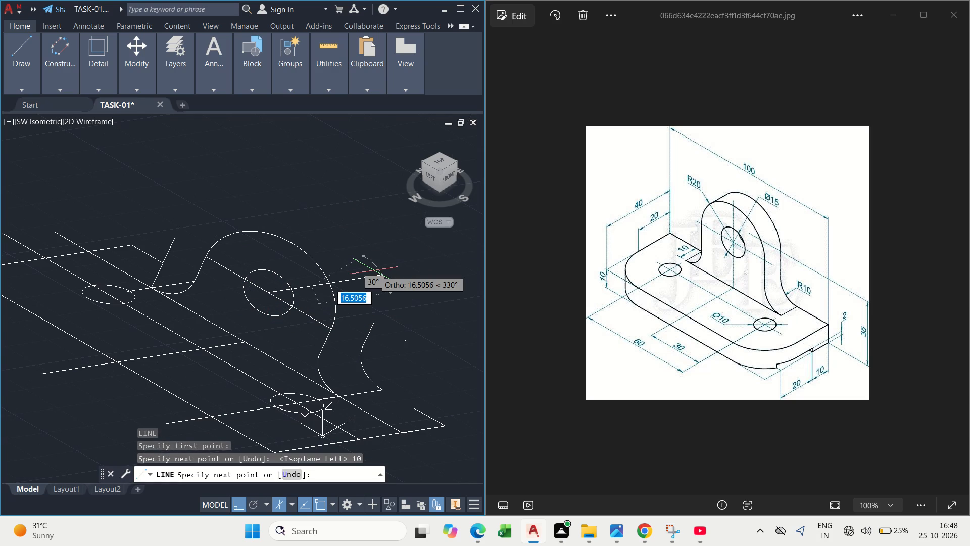
pyautogui.click(399, 333)
pyautogui.press('Escape')
# Copy the rounded top arc from the hole's centre to the far end of the 10-long helper line.
pyautogui.moveTo(354, 280); pyautogui.dragTo(320, 266)
pyautogui.moveTo(293, 259); pyautogui.dragTo(306, 262)
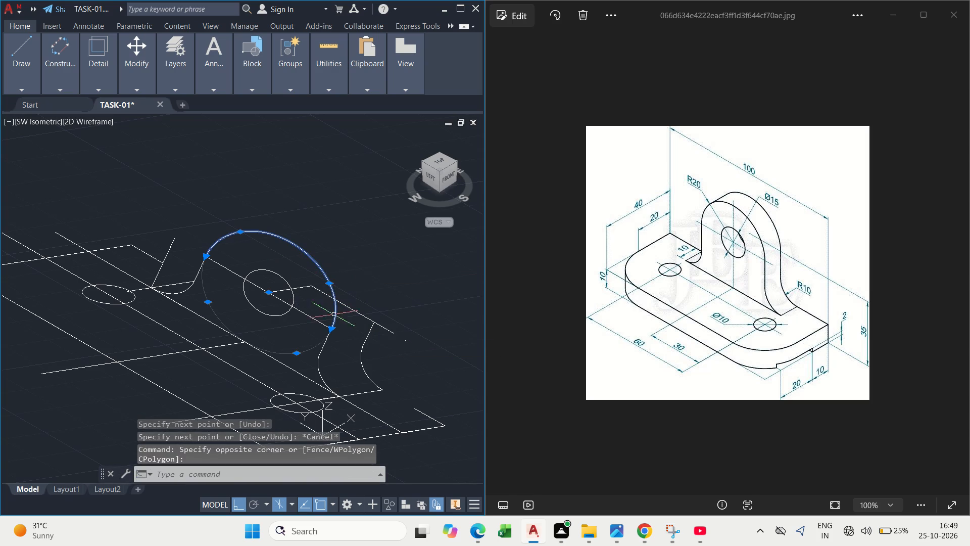
pyautogui.press('c')
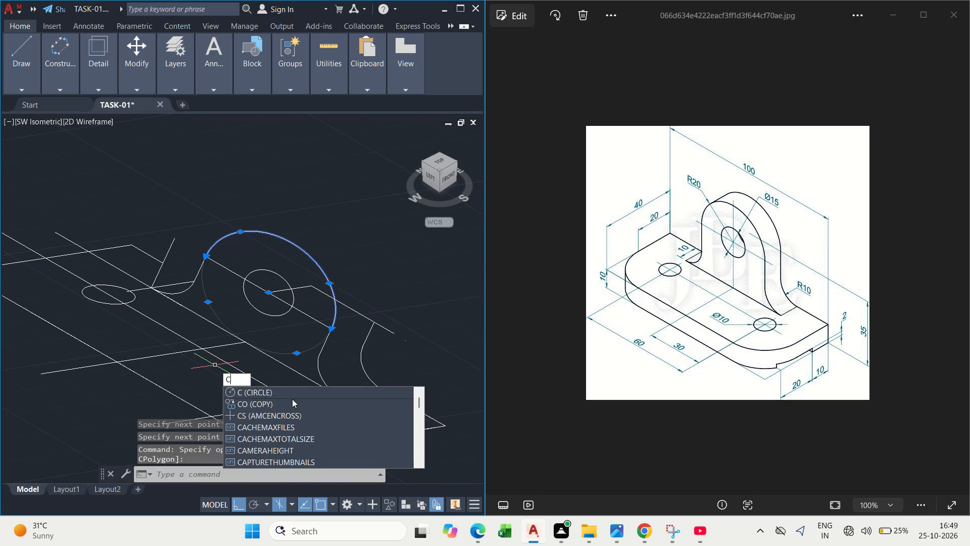
pyautogui.click(279, 402)
pyautogui.click(270, 293)
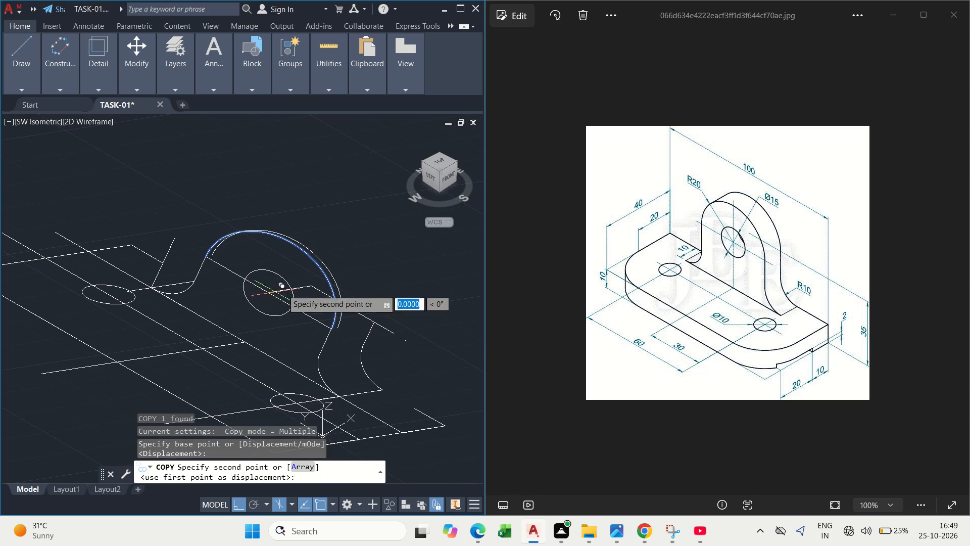
pyautogui.click(307, 284)
pyautogui.press('Escape')
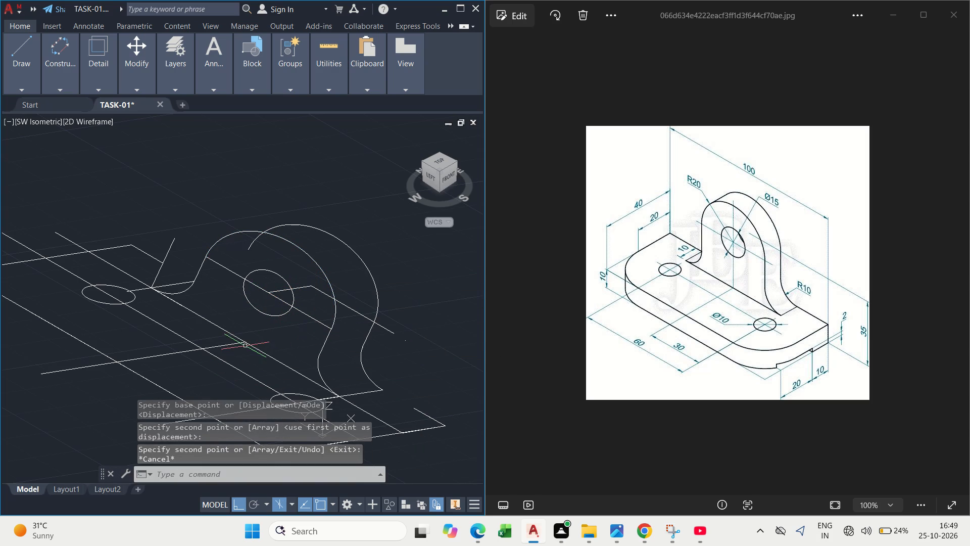
# Draw a line joining the tops of the original and copied arcs along the upright's thickness.
pyautogui.scroll(2, 259, 205)
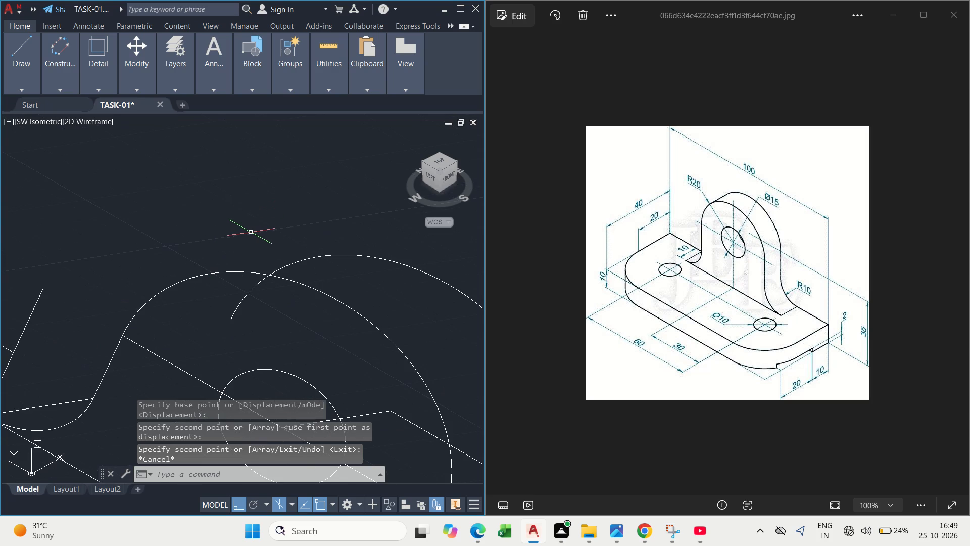
pyautogui.write('L')
pyautogui.press('space')
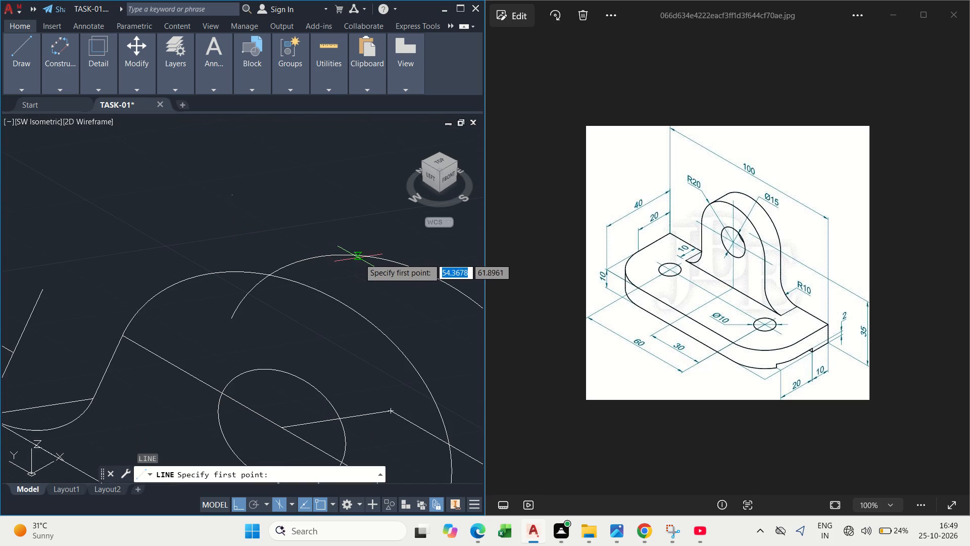
pyautogui.click(316, 256)
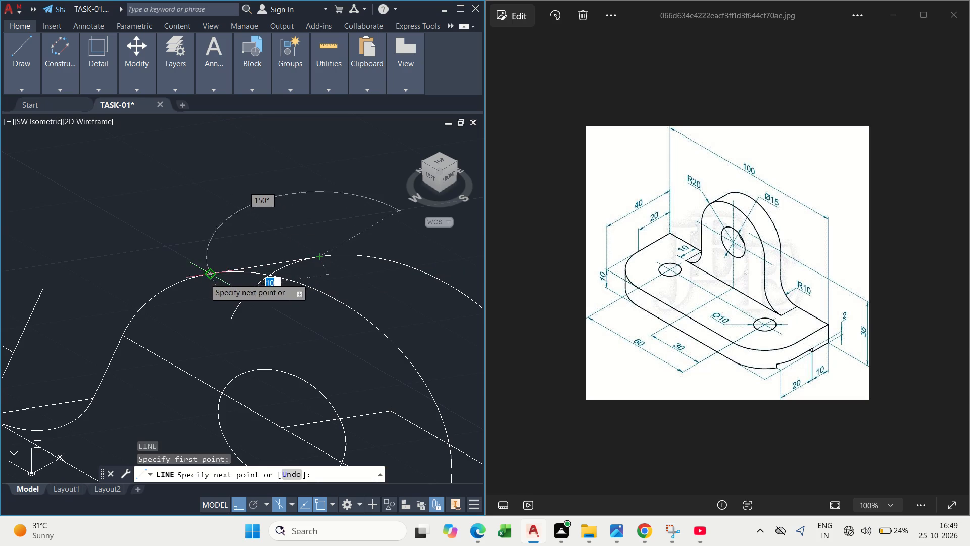
pyautogui.click(216, 277)
pyautogui.press('F1')
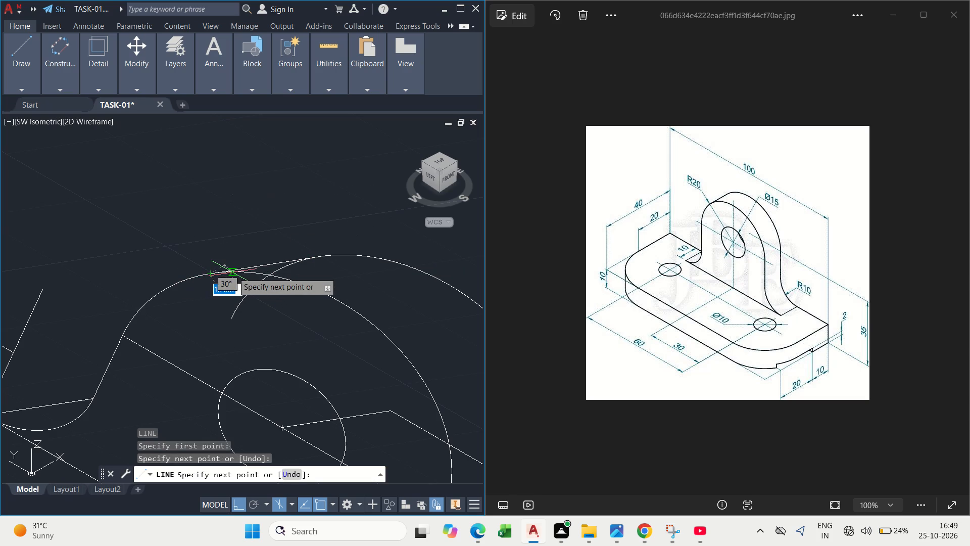
pyautogui.press('Escape')
pyautogui.press('Escape')
pyautogui.press('Escape')
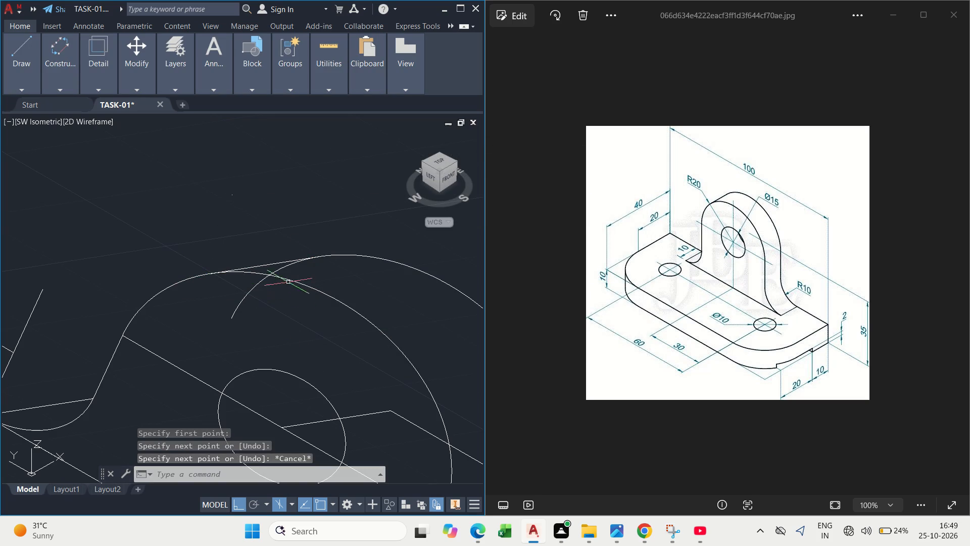
# Trim the hidden portion of the copied arc lying behind the front arc and below the joining line.
pyautogui.write('TR')
pyautogui.press('space')
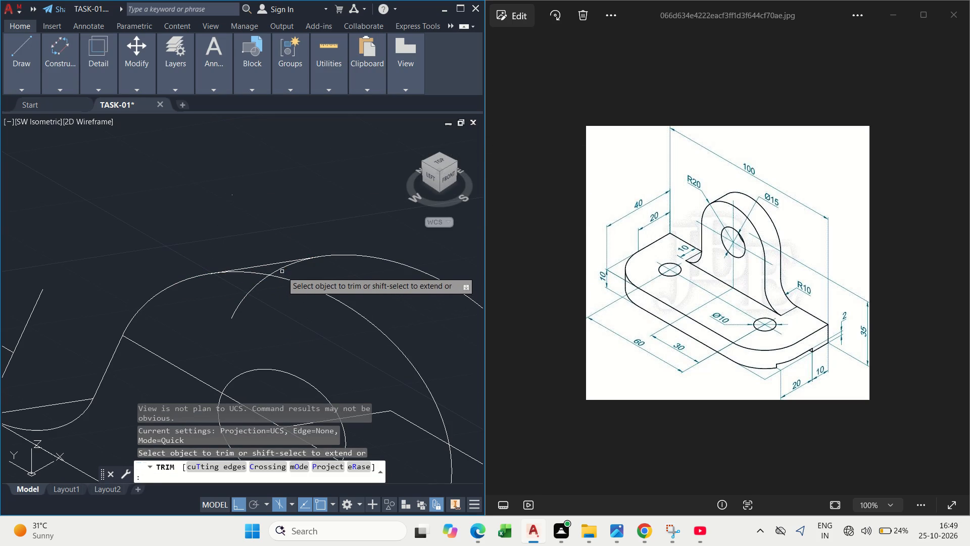
pyautogui.click(280, 269)
pyautogui.moveTo(267, 295); pyautogui.dragTo(257, 293)
pyautogui.click(247, 291)
# Trim away the 10-long helper line and the centre line inside the hole, and delete the helper line crossing the arcs.
pyautogui.scroll(-2, 249, 292)
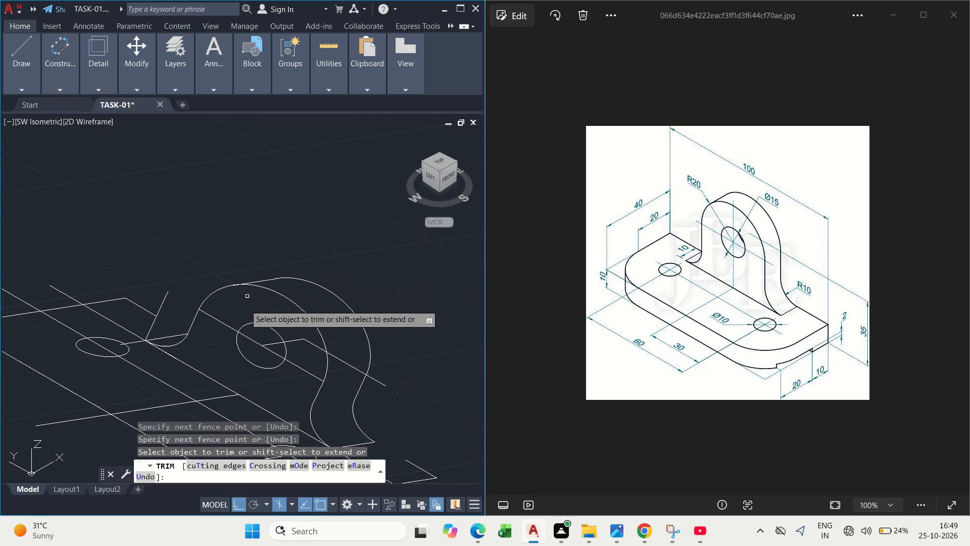
pyautogui.scroll(1, 265, 367)
pyautogui.moveTo(318, 304); pyautogui.dragTo(331, 346)
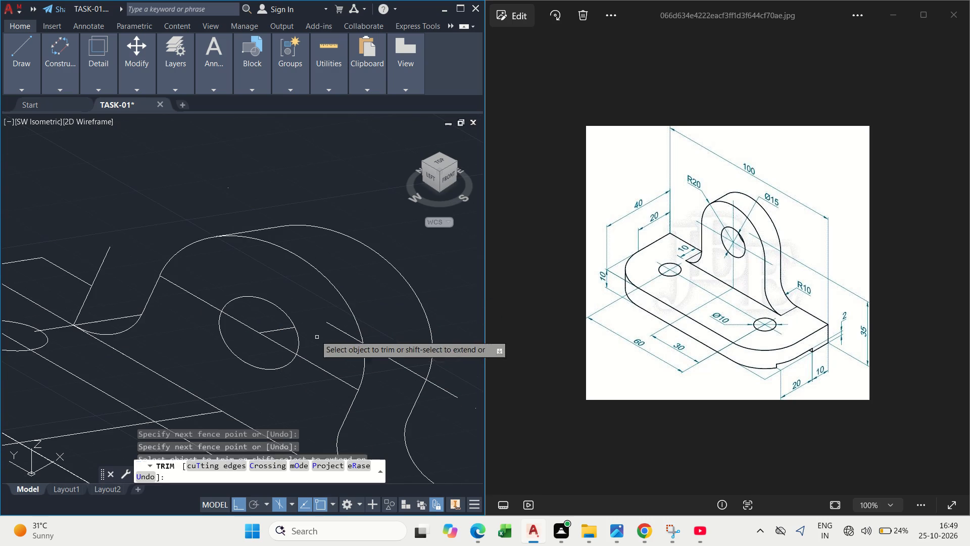
pyautogui.moveTo(276, 327); pyautogui.dragTo(278, 339)
pyautogui.moveTo(272, 336); pyautogui.dragTo(246, 359)
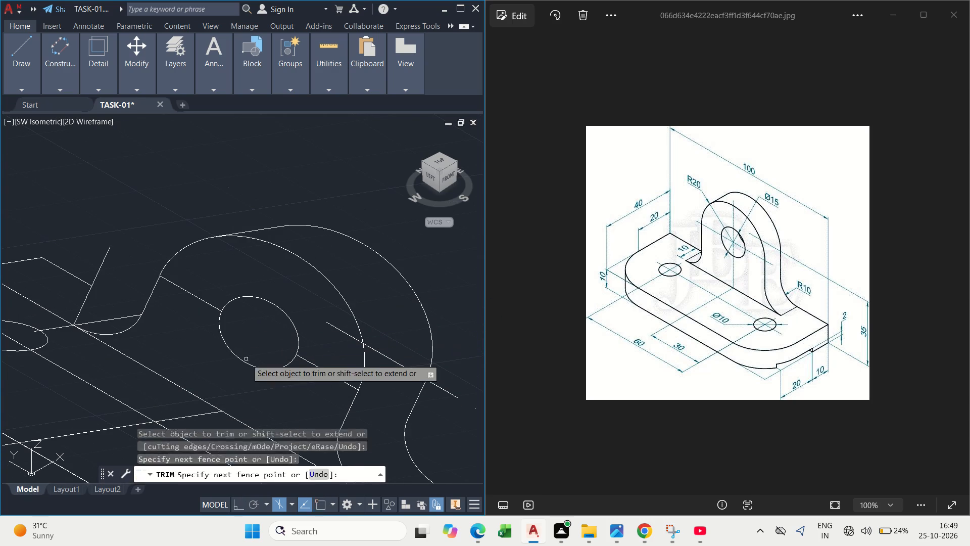
pyautogui.press('Escape')
pyautogui.moveTo(393, 383); pyautogui.dragTo(384, 375)
pyautogui.click(380, 347)
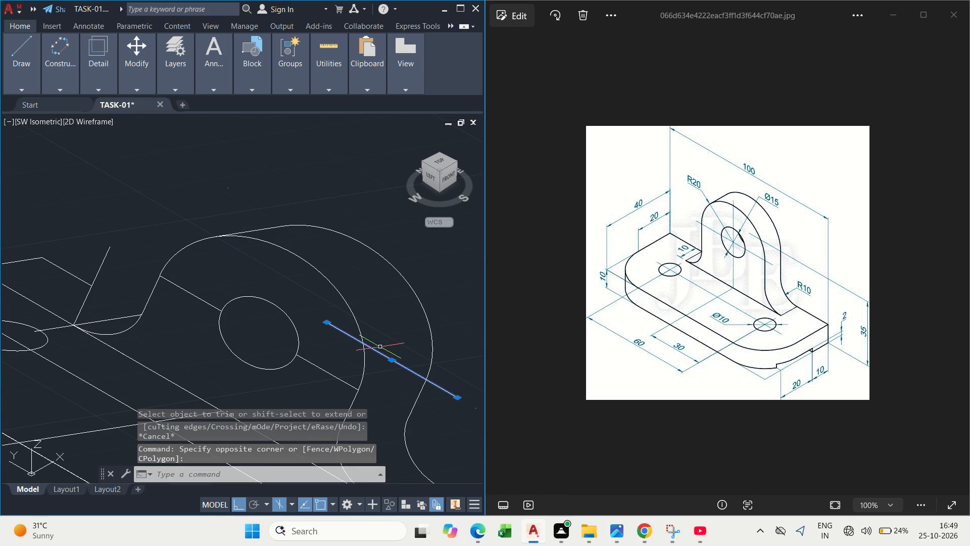
pyautogui.press('Delete')
# Extend the two short rear edge lines of the base until they meet the upright at both of its ends.
pyautogui.scroll(-2, 378, 348)
pyautogui.moveTo(397, 396); pyautogui.dragTo(282, 372, button='middle')
pyautogui.scroll(2, 261, 404)
pyautogui.moveTo(248, 390); pyautogui.dragTo(242, 380, button='middle')
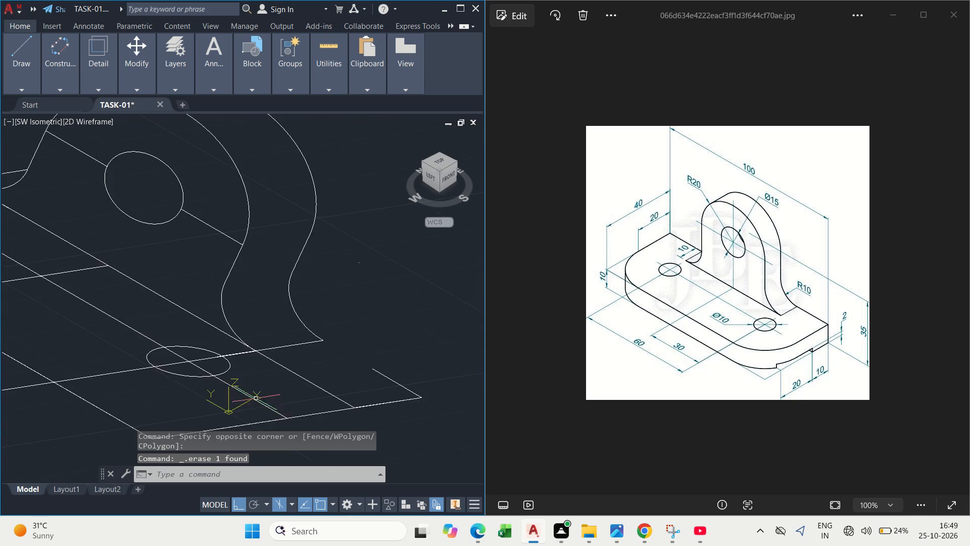
pyautogui.moveTo(242, 380); pyautogui.dragTo(235, 367, button='middle')
pyautogui.scroll(-1, 235, 367)
pyautogui.press('e')
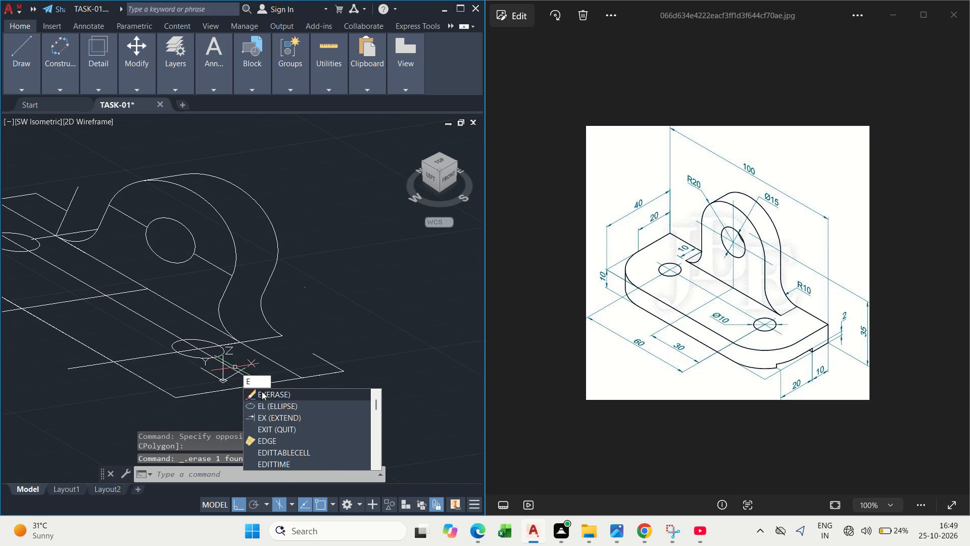
pyautogui.click(278, 420)
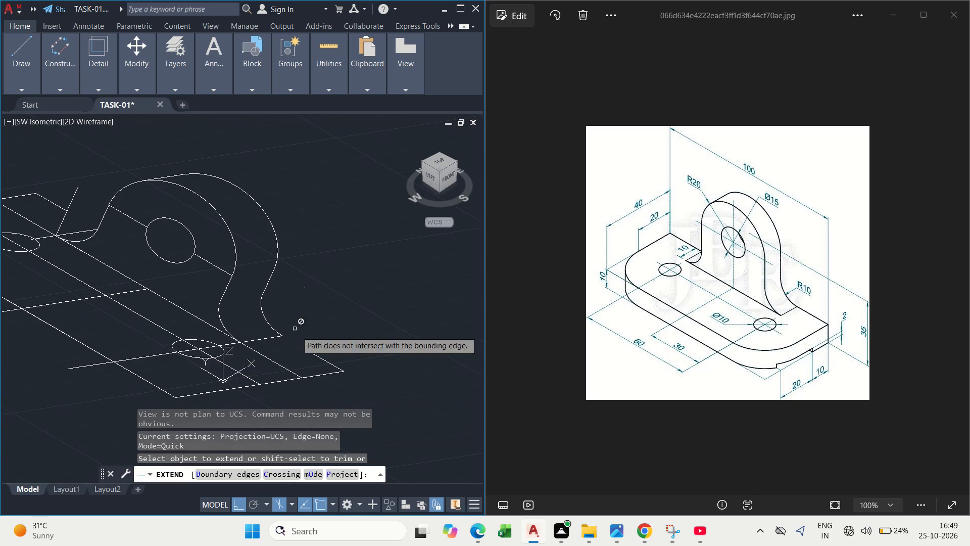
pyautogui.moveTo(324, 357); pyautogui.dragTo(306, 365)
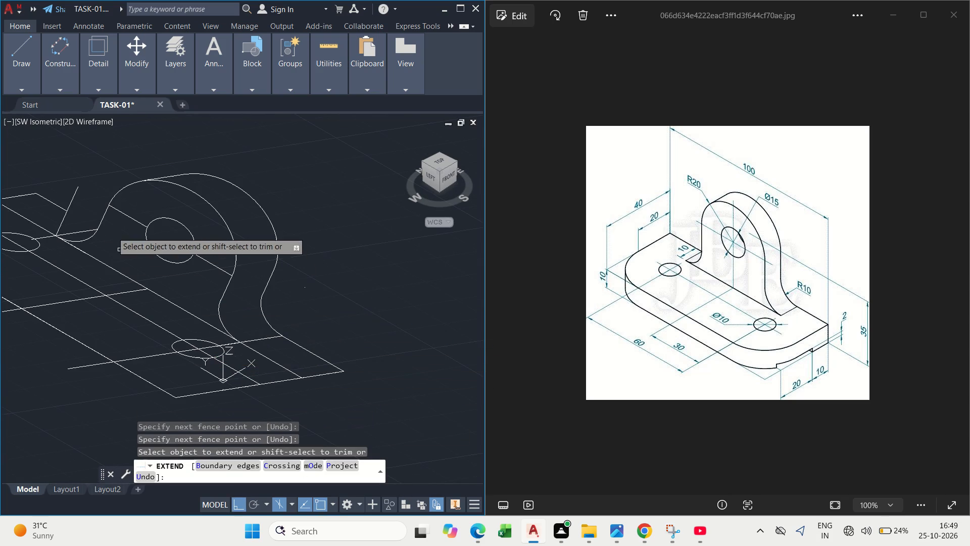
pyautogui.moveTo(59, 193); pyautogui.dragTo(39, 211)
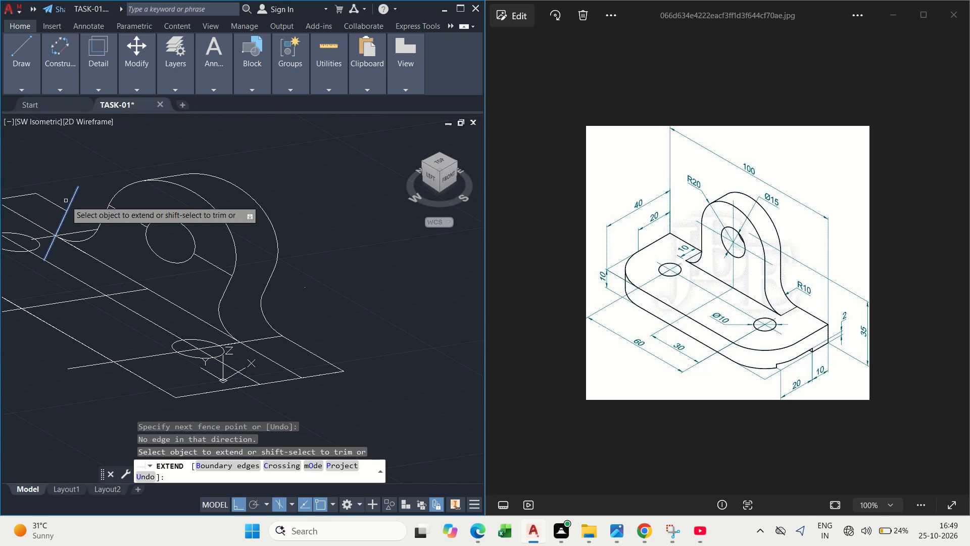
pyautogui.moveTo(66, 200); pyautogui.dragTo(54, 216)
pyautogui.press('Escape')
pyautogui.click(76, 223)
pyautogui.click(67, 220)
pyautogui.press('Escape')
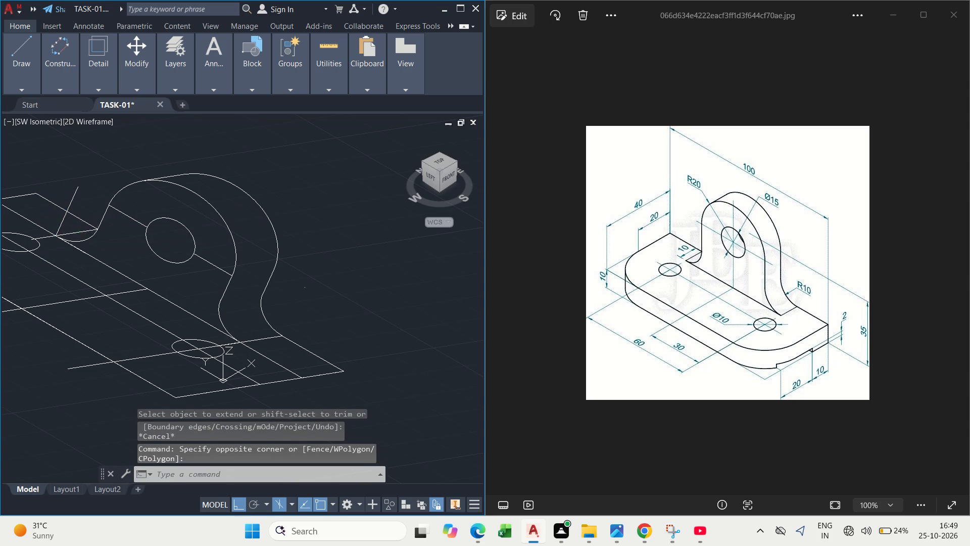
# Delete the slanted helper line beside the foot of the upright at its far end.
pyautogui.moveTo(71, 227); pyautogui.dragTo(65, 224)
pyautogui.click(54, 219)
pyautogui.press('Delete')
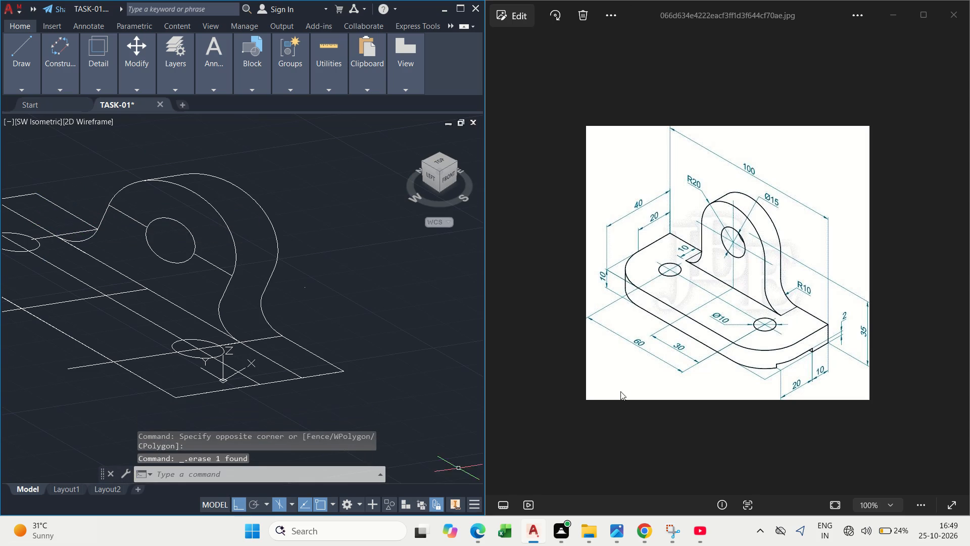
# Delete the leftover centre-line segments on both sides of the upright's hole.
pyautogui.scroll(-2, 270, 310)
pyautogui.moveTo(256, 317); pyautogui.dragTo(327, 329, button='middle')
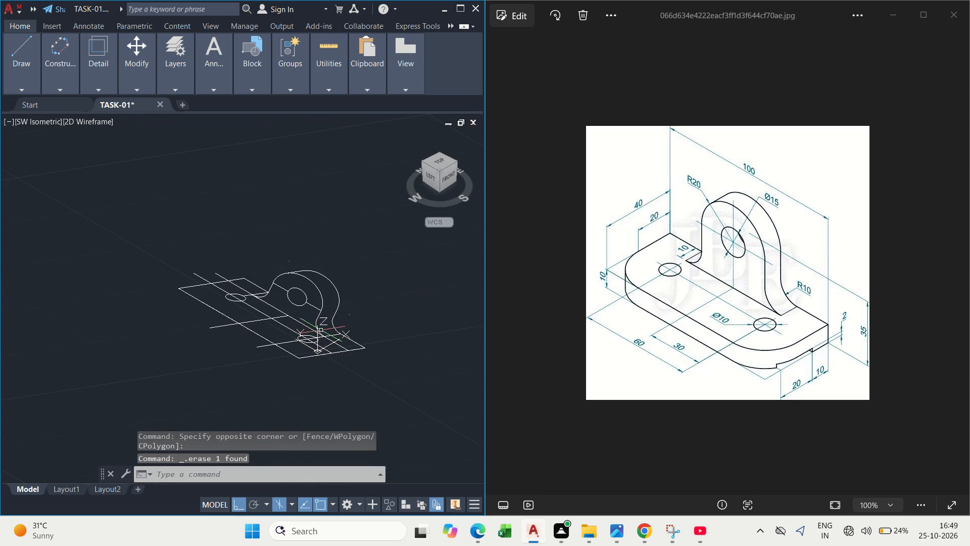
pyautogui.scroll(2, 313, 313)
pyautogui.middleClick(305, 311)
pyautogui.click(306, 310)
pyautogui.click(306, 293)
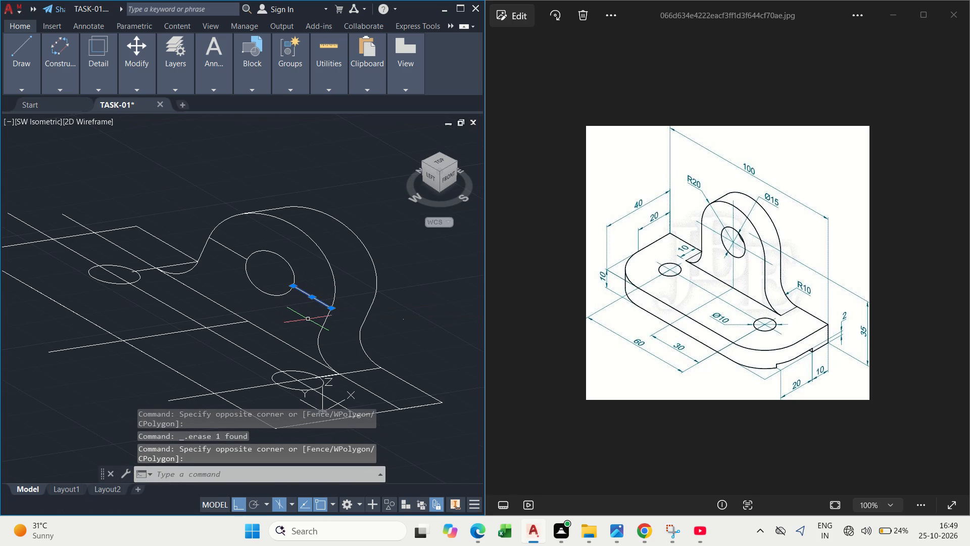
pyautogui.press('Delete')
pyautogui.moveTo(228, 271); pyautogui.dragTo(229, 261)
pyautogui.click(229, 243)
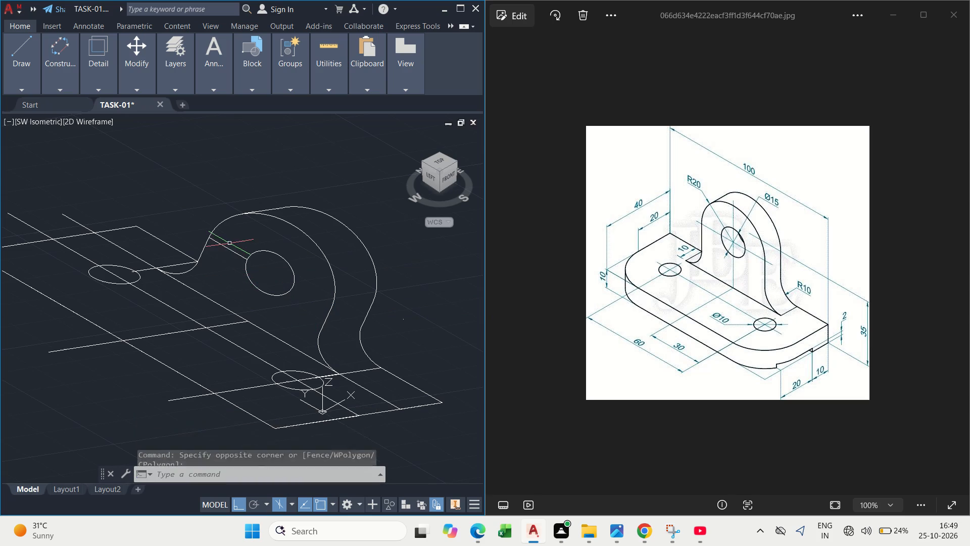
pyautogui.press('Delete')
pyautogui.click(234, 258)
pyautogui.click(224, 250)
pyautogui.press('Delete')
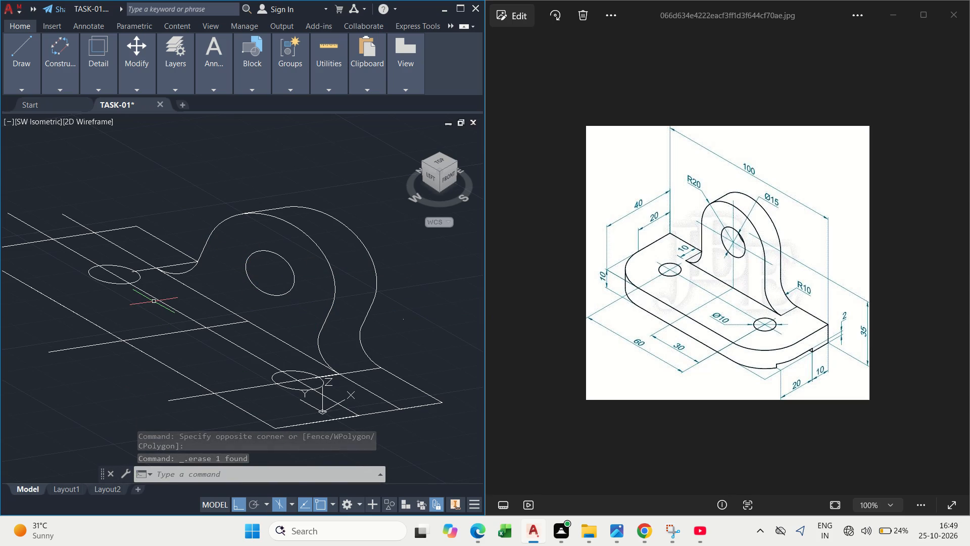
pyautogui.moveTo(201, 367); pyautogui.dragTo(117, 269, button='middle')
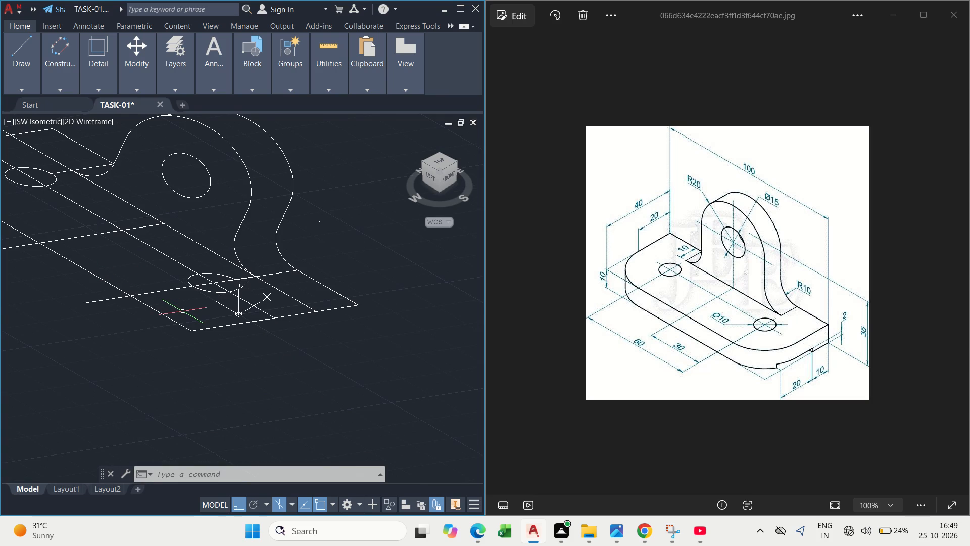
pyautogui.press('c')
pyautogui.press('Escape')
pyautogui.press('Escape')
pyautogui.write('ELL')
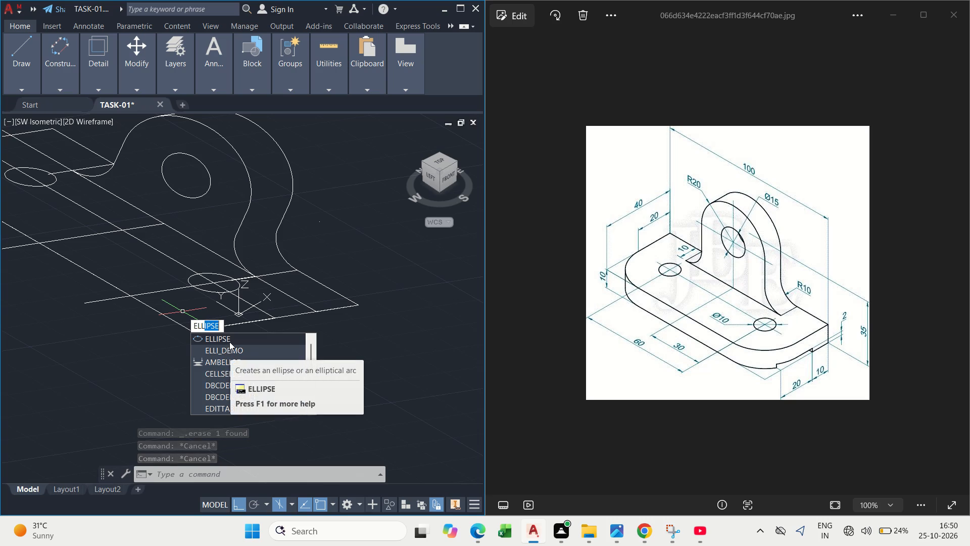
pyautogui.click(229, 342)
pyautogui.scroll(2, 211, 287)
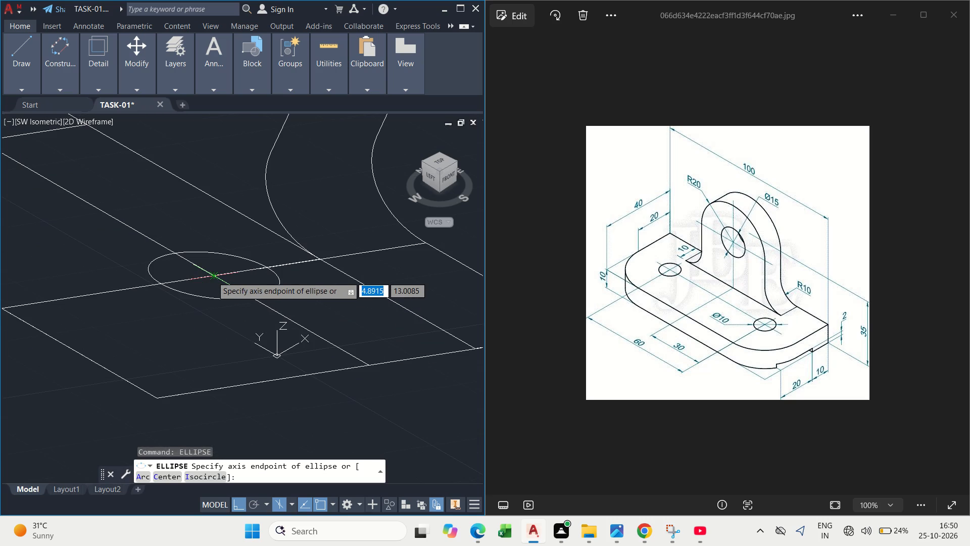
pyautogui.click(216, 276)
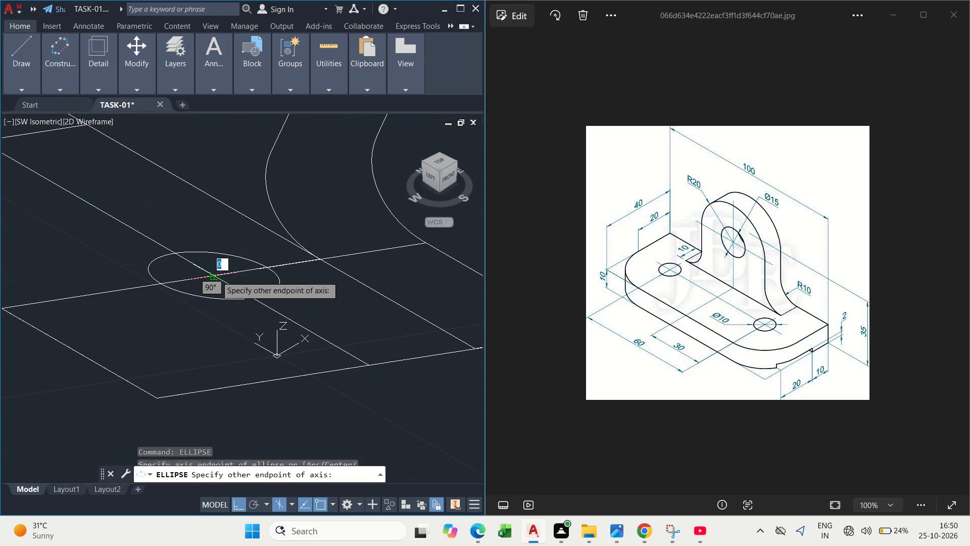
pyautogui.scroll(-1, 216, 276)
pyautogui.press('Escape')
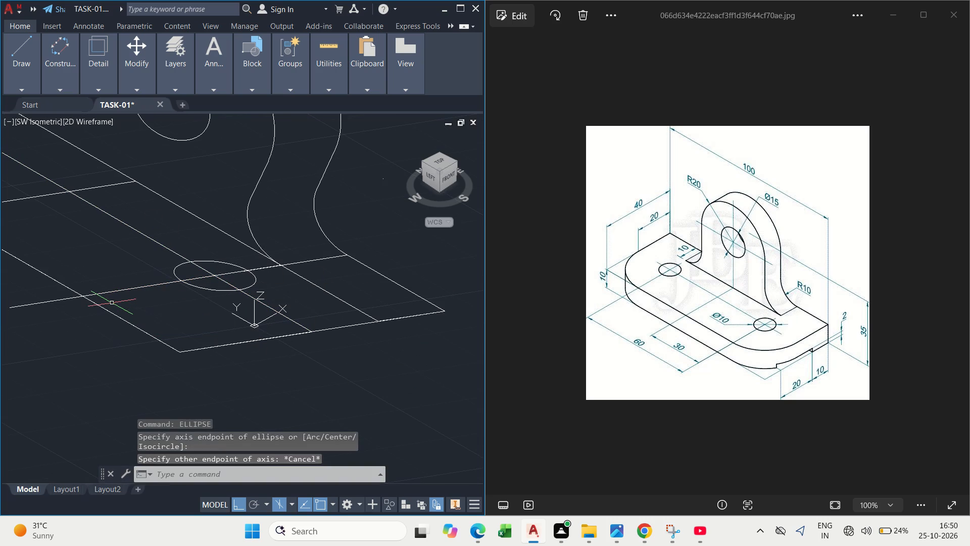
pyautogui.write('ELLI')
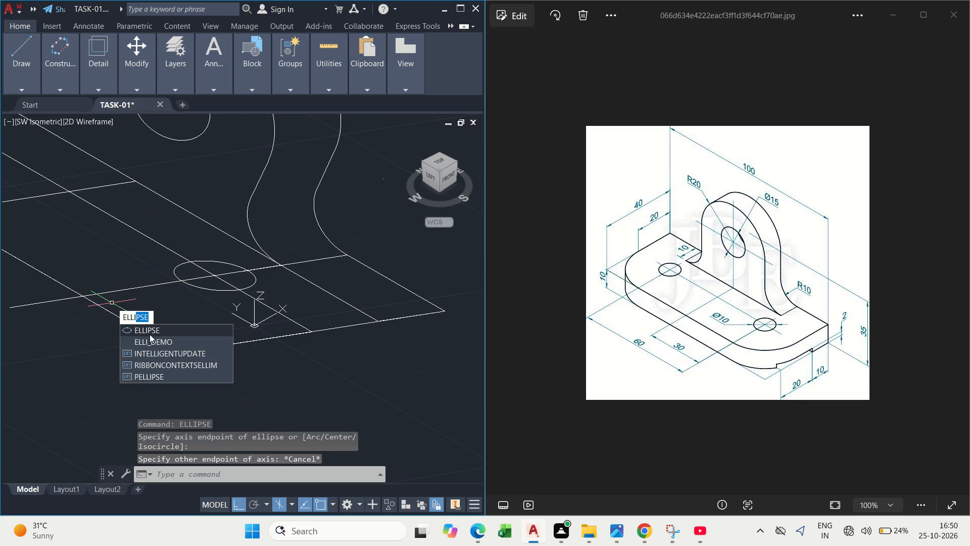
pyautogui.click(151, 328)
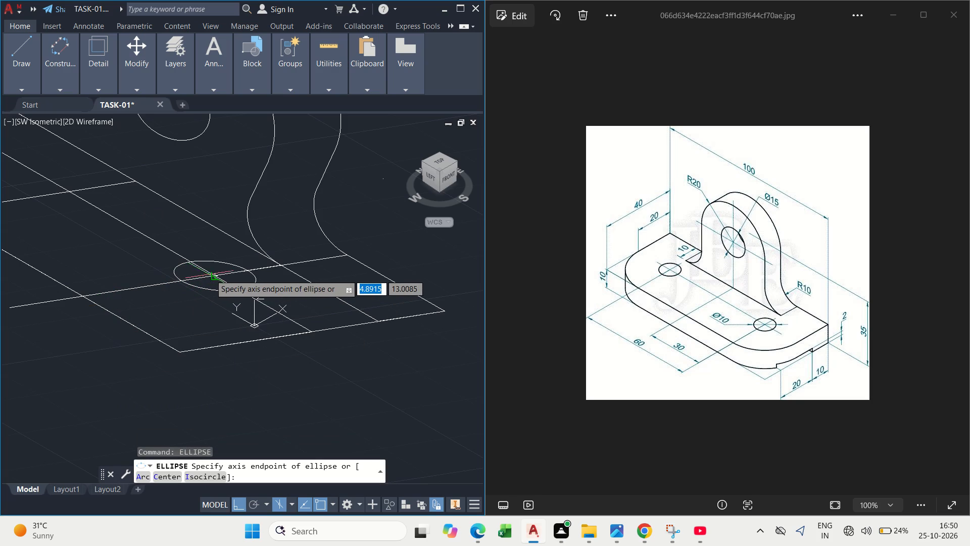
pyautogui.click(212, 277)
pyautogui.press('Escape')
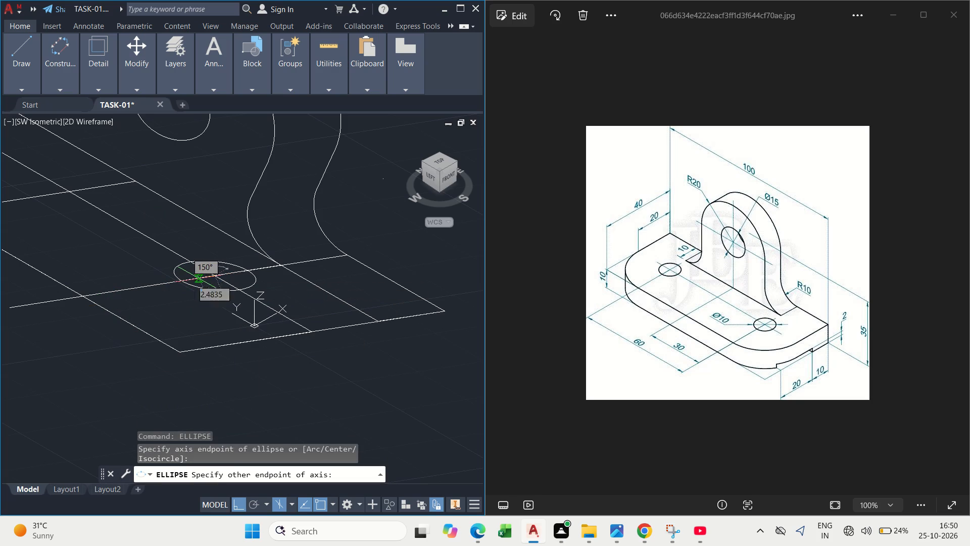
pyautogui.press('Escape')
# Draw an isocircle of radius 20 centred on the base hole nearest the UCS origin, reaching the base's long front edge.
pyautogui.press('e')
pyautogui.press('l')
pyautogui.press('l')
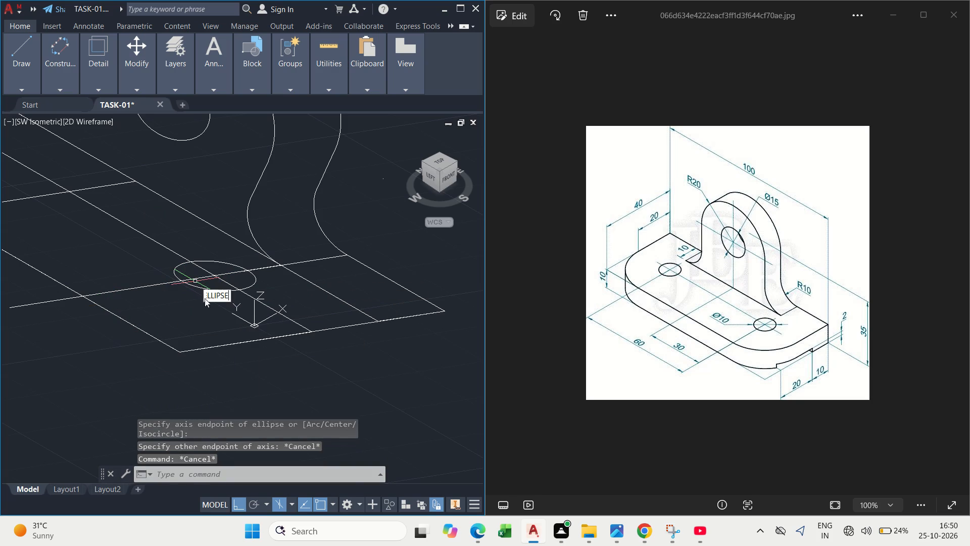
pyautogui.click(225, 311)
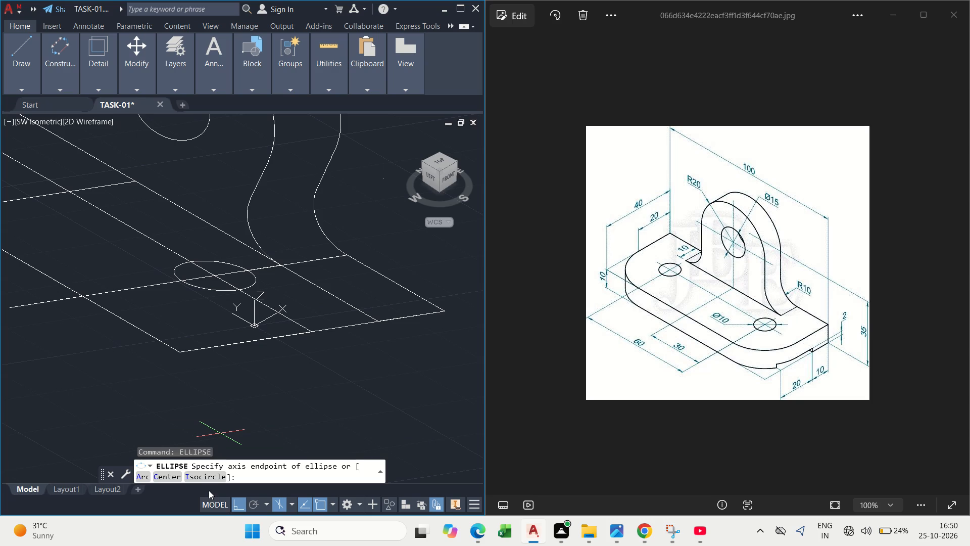
pyautogui.click(213, 480)
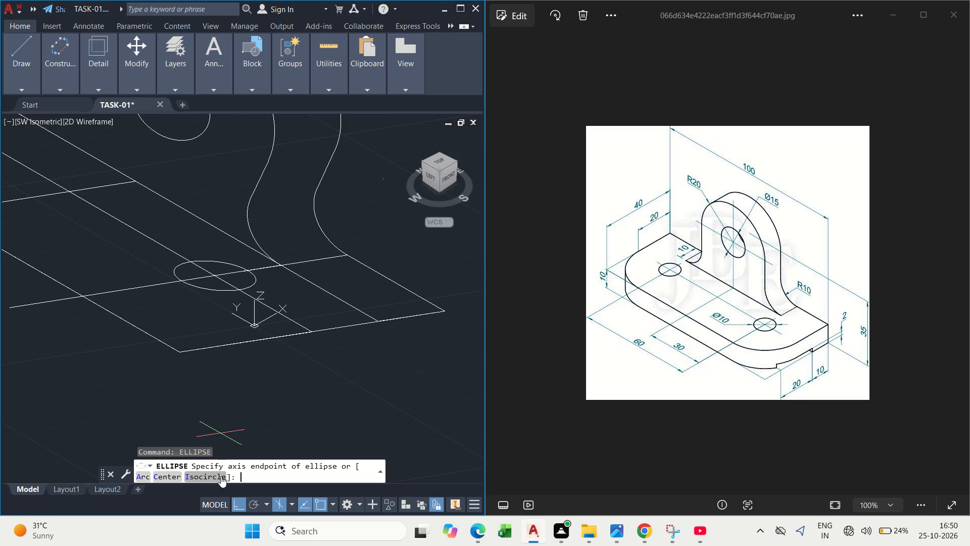
pyautogui.click(220, 476)
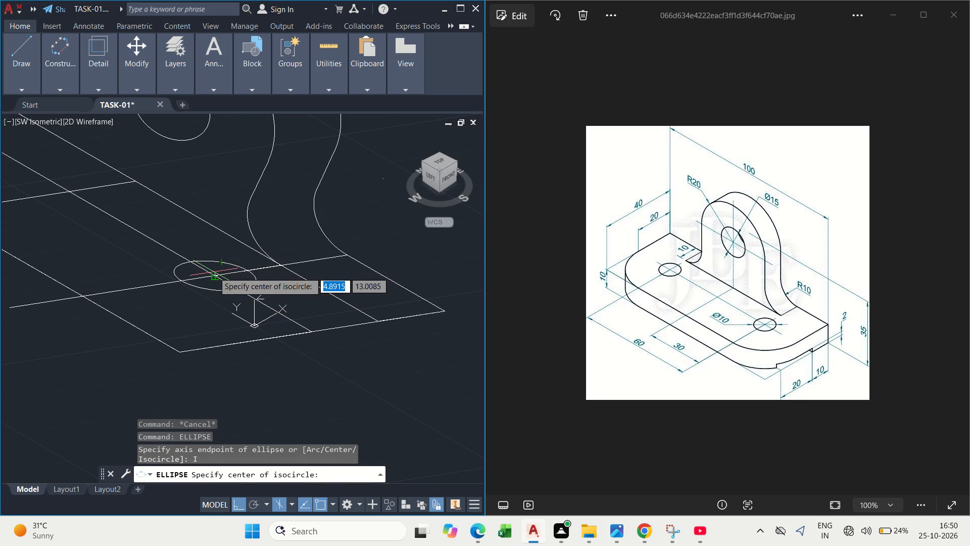
pyautogui.click(214, 275)
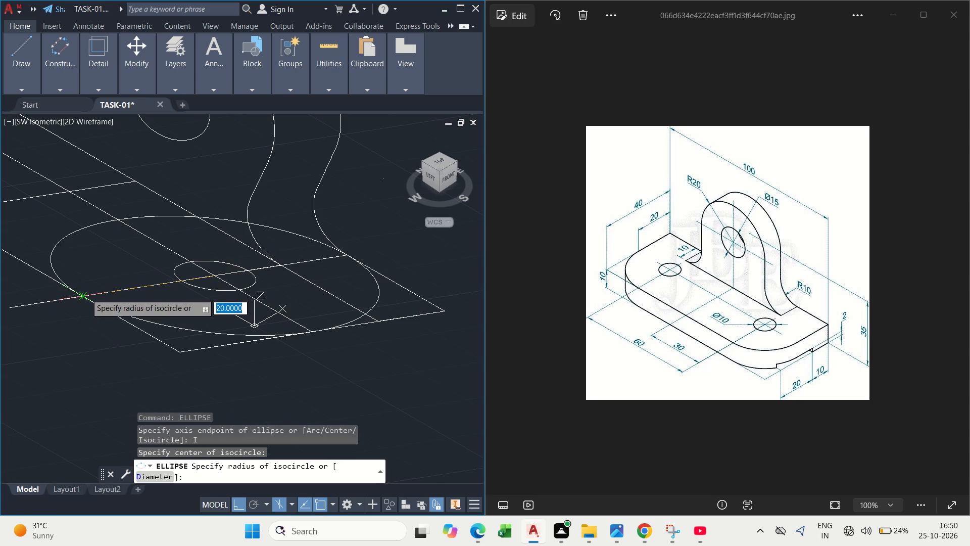
pyautogui.click(86, 294)
pyautogui.press('Escape')
# Trim and delete the excess of the radius 20 isocircle, keeping only the arc that rounds the base's front corner.
pyautogui.write('TR')
pyautogui.press('space')
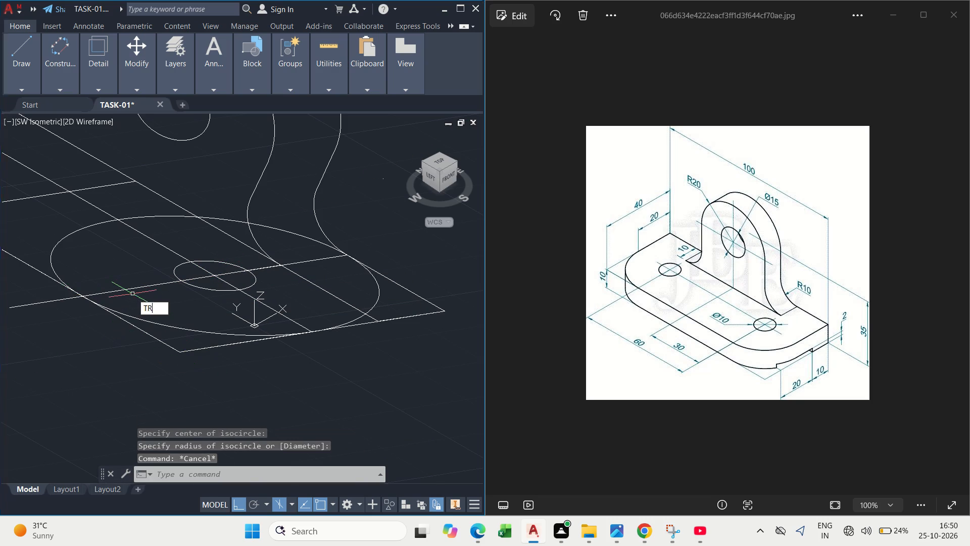
pyautogui.moveTo(83, 250); pyautogui.dragTo(74, 244)
pyautogui.click(61, 232)
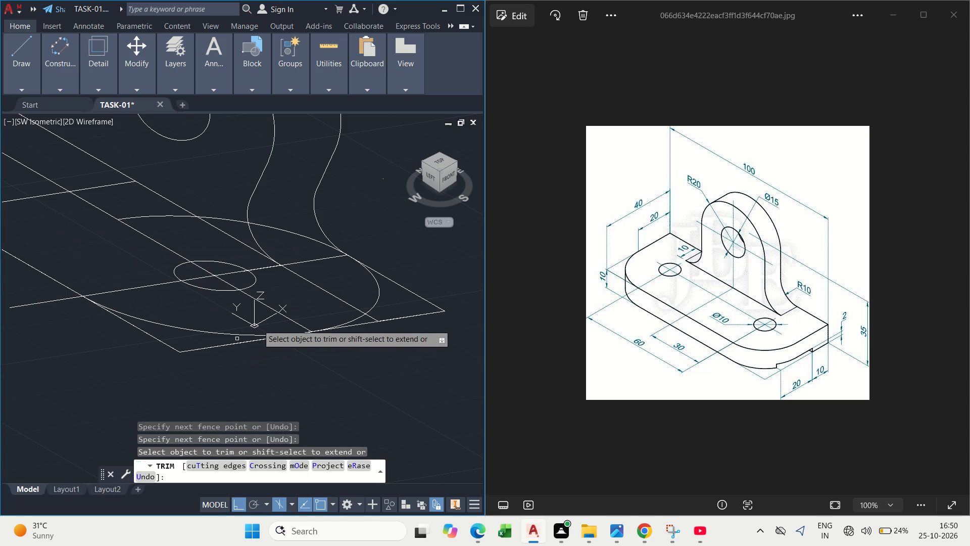
pyautogui.scroll(2, 358, 333)
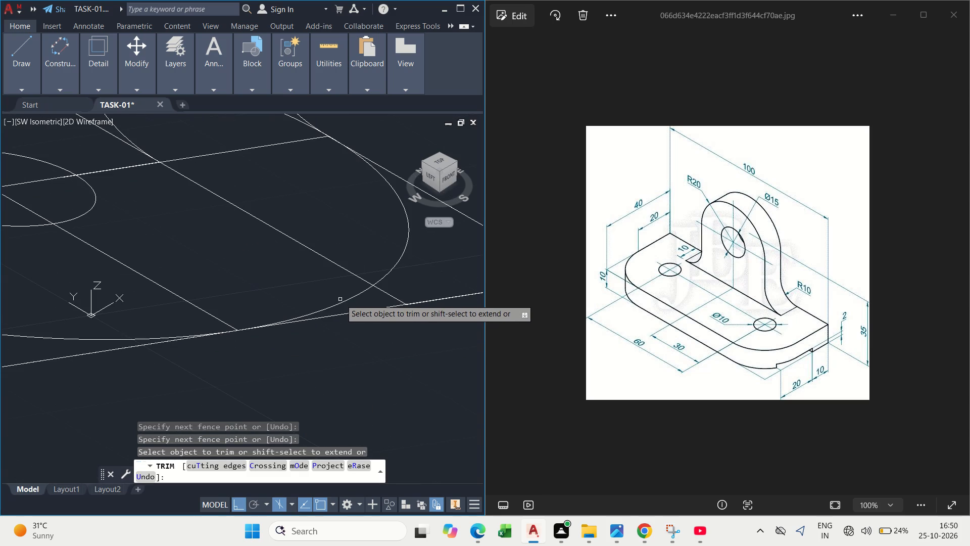
pyautogui.click(345, 306)
pyautogui.moveTo(356, 302); pyautogui.dragTo(328, 292)
pyautogui.click(302, 286)
pyautogui.moveTo(339, 297); pyautogui.dragTo(365, 304)
pyautogui.moveTo(362, 299); pyautogui.dragTo(339, 290)
pyautogui.click(315, 282)
pyautogui.scroll(-1, 315, 282)
pyautogui.press('Escape')
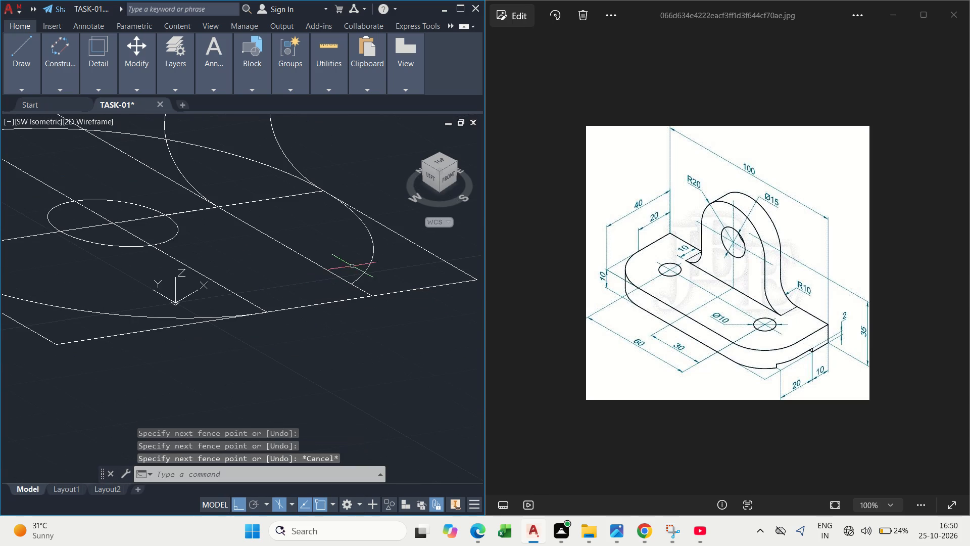
pyautogui.click(370, 268)
pyautogui.press('Delete')
# Trim the two base edge lines that extend past the new corner arc to the sharp front corner.
pyautogui.scroll(-3, 290, 286)
pyautogui.scroll(2, 282, 300)
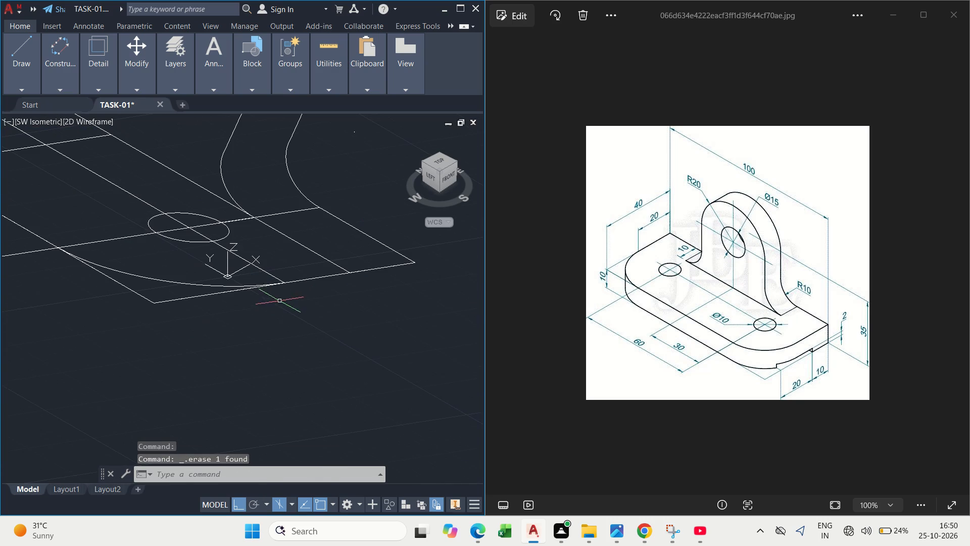
pyautogui.press('Escape')
pyautogui.write('TR')
pyautogui.press('space')
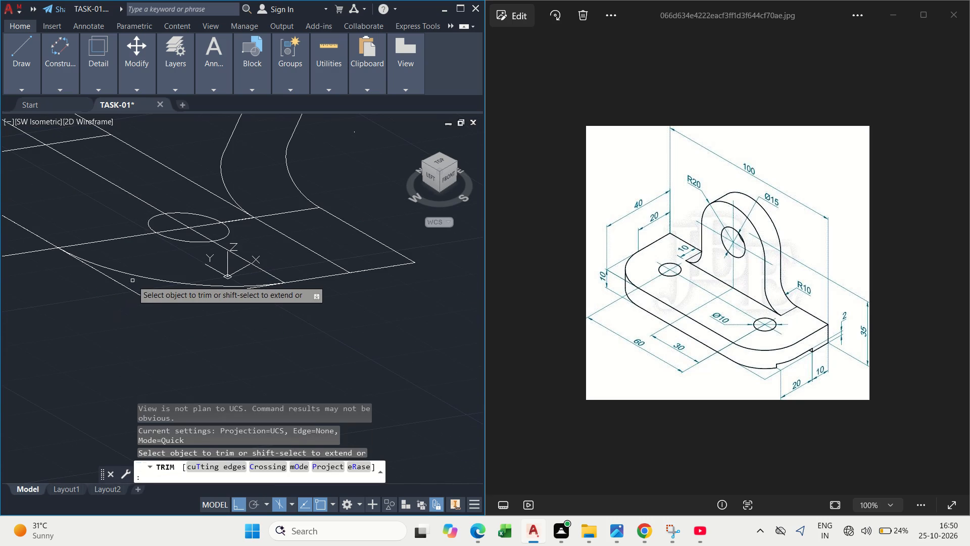
pyautogui.moveTo(133, 282); pyautogui.dragTo(129, 292)
pyautogui.moveTo(160, 285); pyautogui.dragTo(195, 315)
pyautogui.click(191, 317)
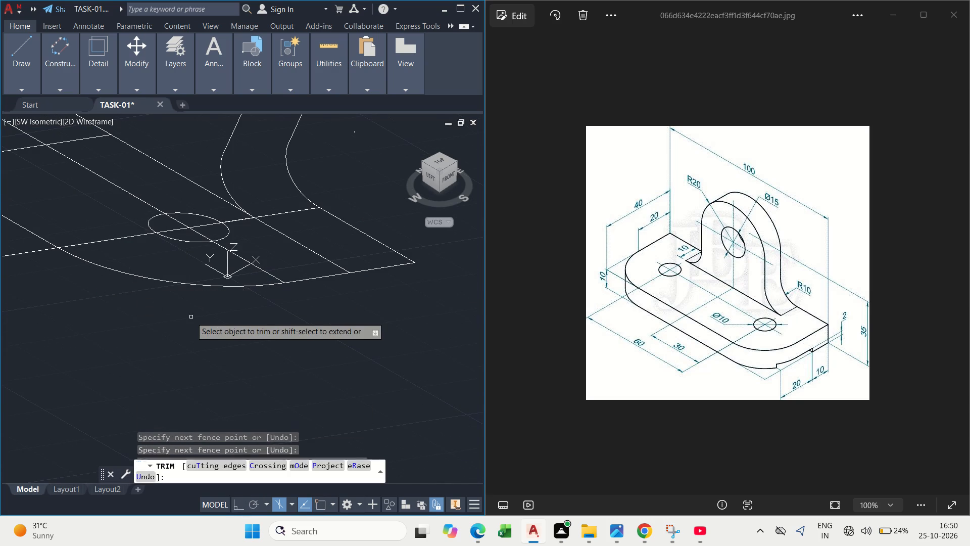
pyautogui.scroll(-3, 190, 317)
pyautogui.press('Escape')
pyautogui.press('Escape')
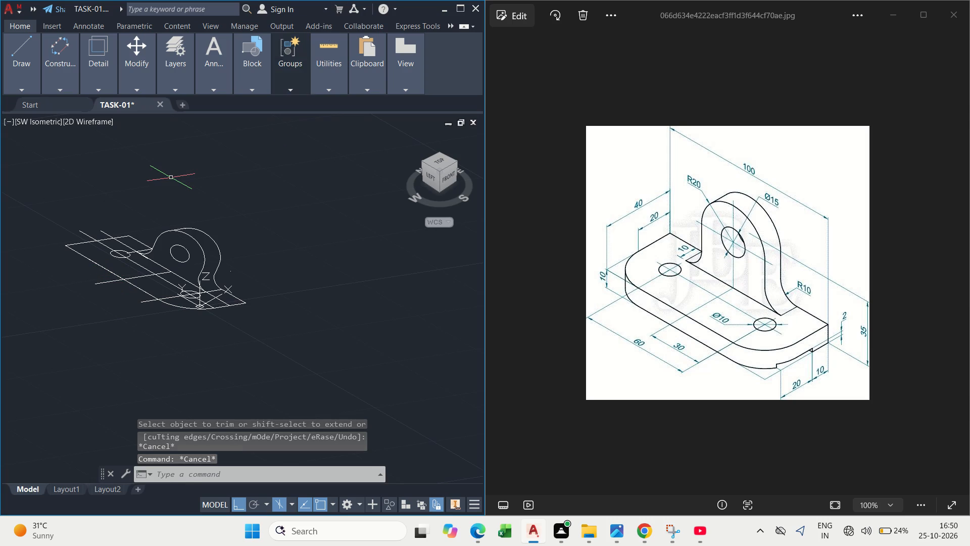
# Draw a helper line from the centre of the far base hole across and past the base's long front edge.
pyautogui.scroll(1, 139, 205)
pyautogui.middleClick(140, 205)
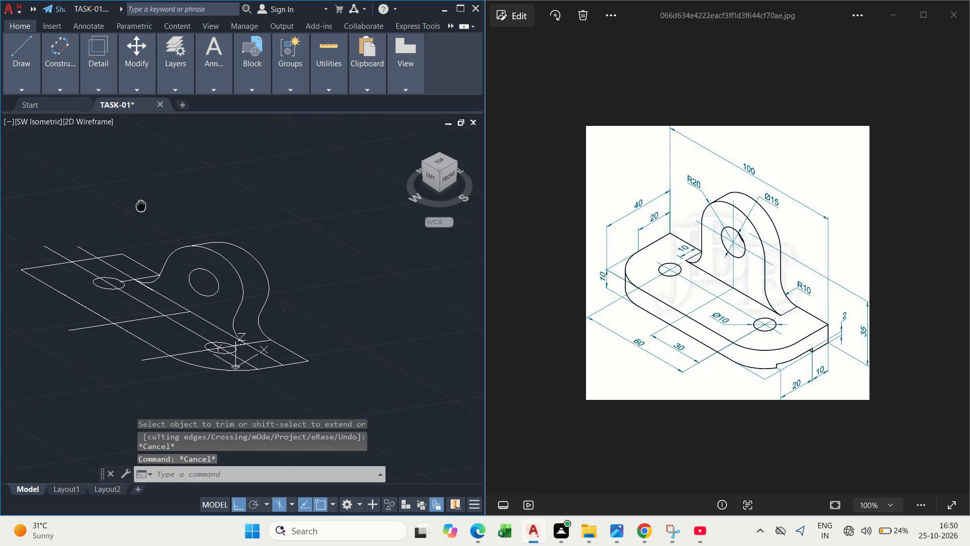
pyautogui.moveTo(161, 253); pyautogui.dragTo(274, 253, button='middle')
pyautogui.scroll(1, 202, 274)
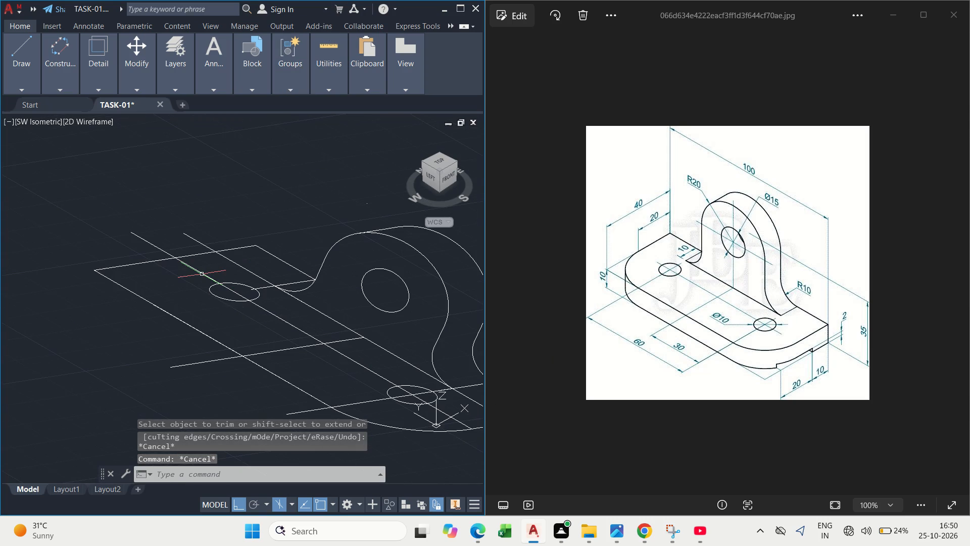
pyautogui.write('L')
pyautogui.press('space')
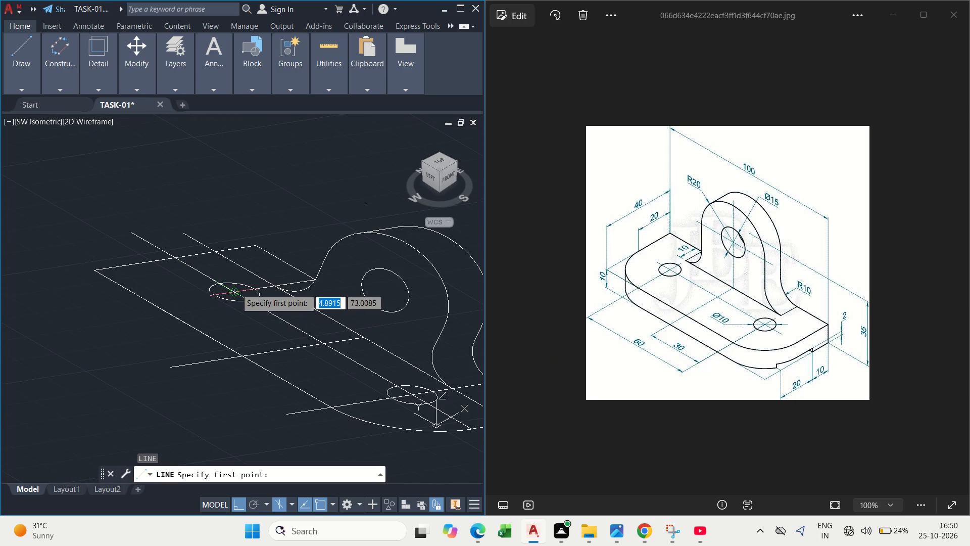
pyautogui.moveTo(234, 289); pyautogui.dragTo(158, 309)
pyautogui.click(112, 320)
pyautogui.press('Escape')
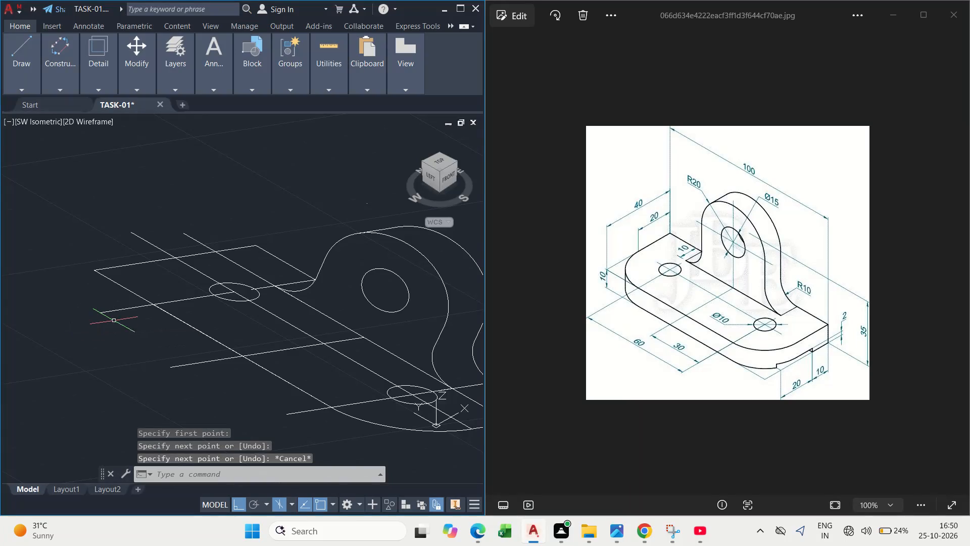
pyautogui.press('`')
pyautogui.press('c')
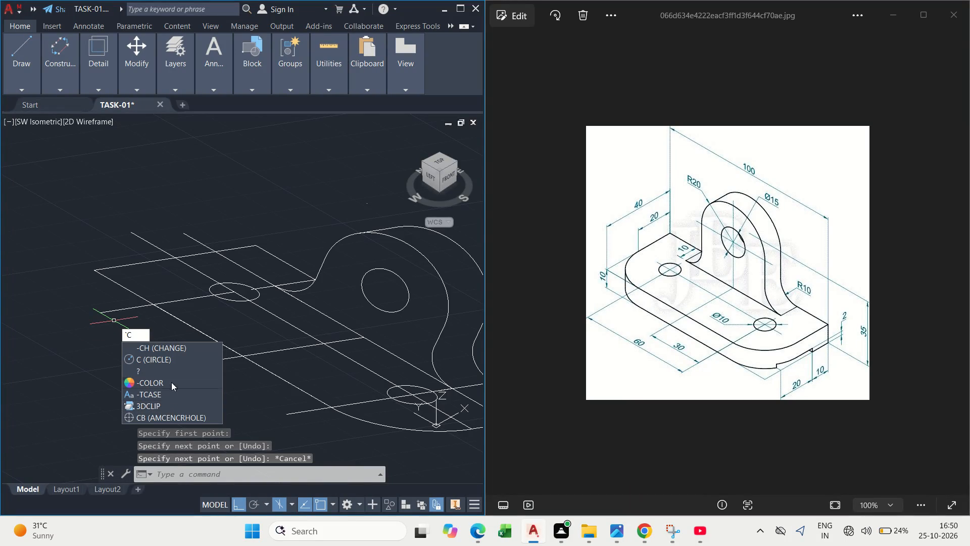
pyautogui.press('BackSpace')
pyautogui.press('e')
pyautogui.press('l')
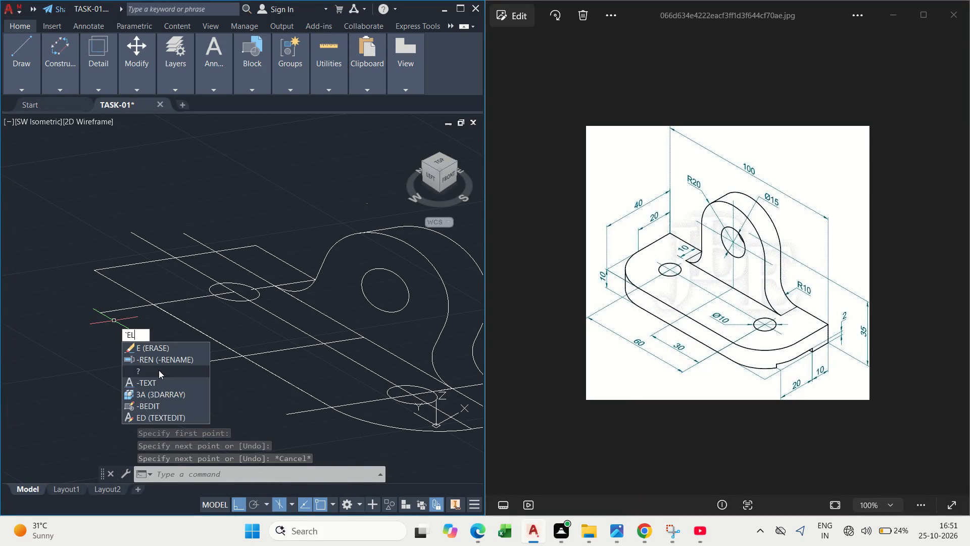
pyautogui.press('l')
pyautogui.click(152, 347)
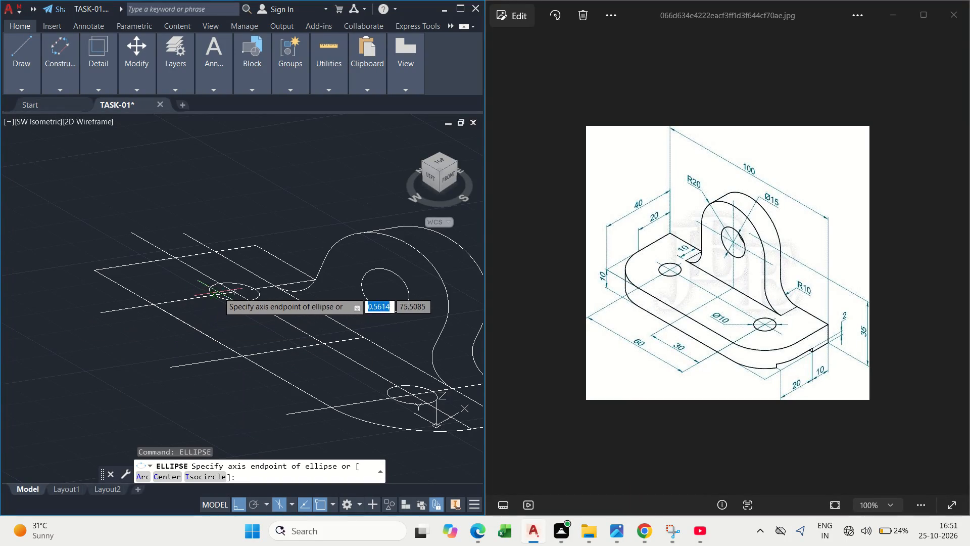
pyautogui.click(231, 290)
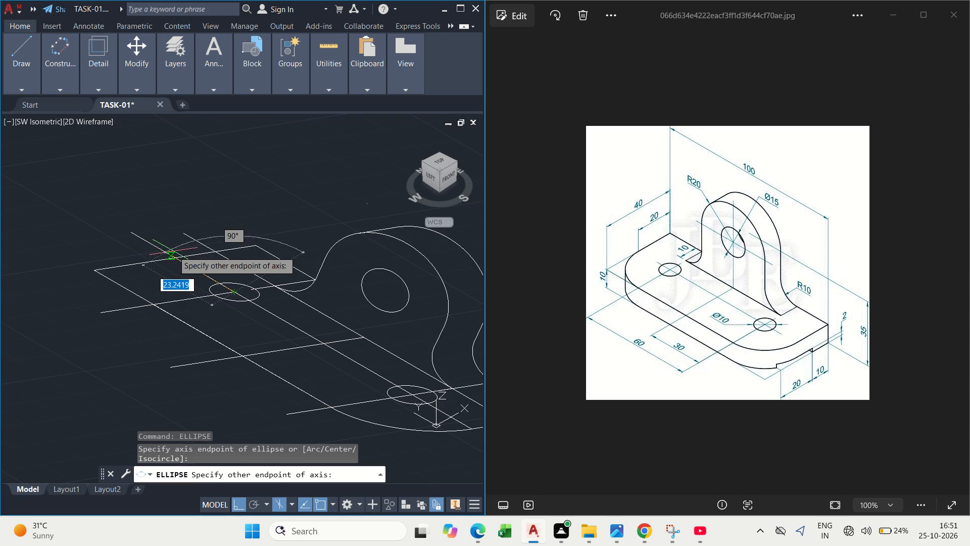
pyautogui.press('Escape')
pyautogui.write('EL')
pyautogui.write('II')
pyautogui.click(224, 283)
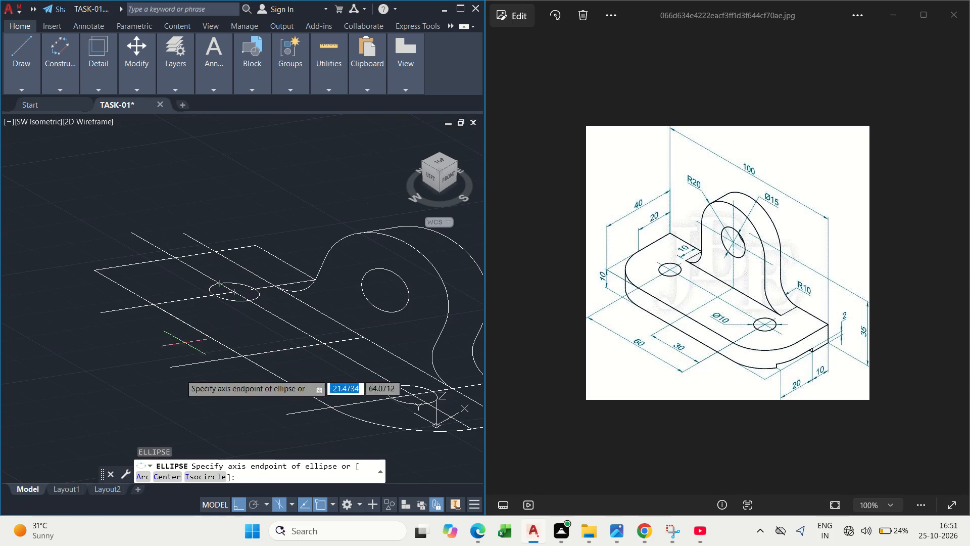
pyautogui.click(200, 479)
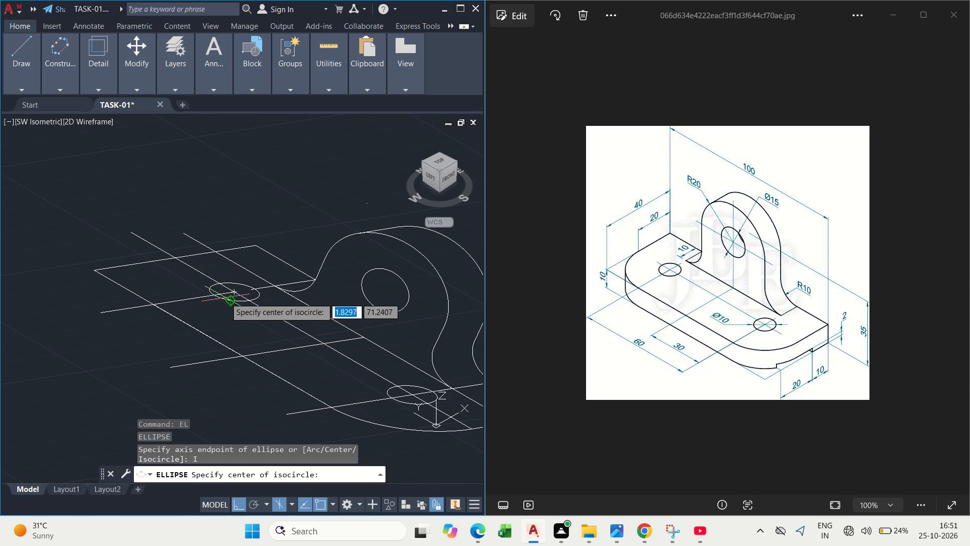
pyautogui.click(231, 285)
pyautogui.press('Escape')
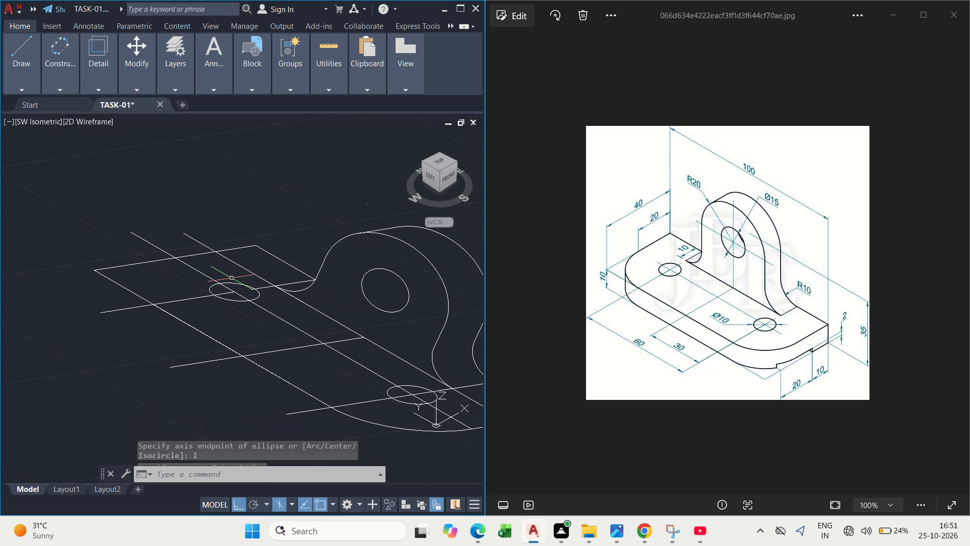
# Draw an isocircle centred on the far base hole, reaching the point where the helper line meets the base's long front edge.
pyautogui.write('ELL')
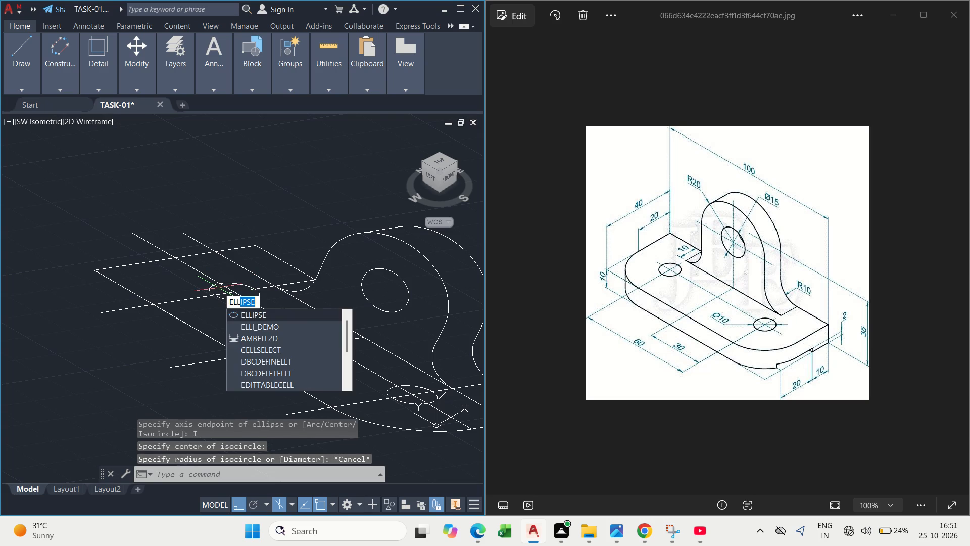
pyautogui.click(251, 312)
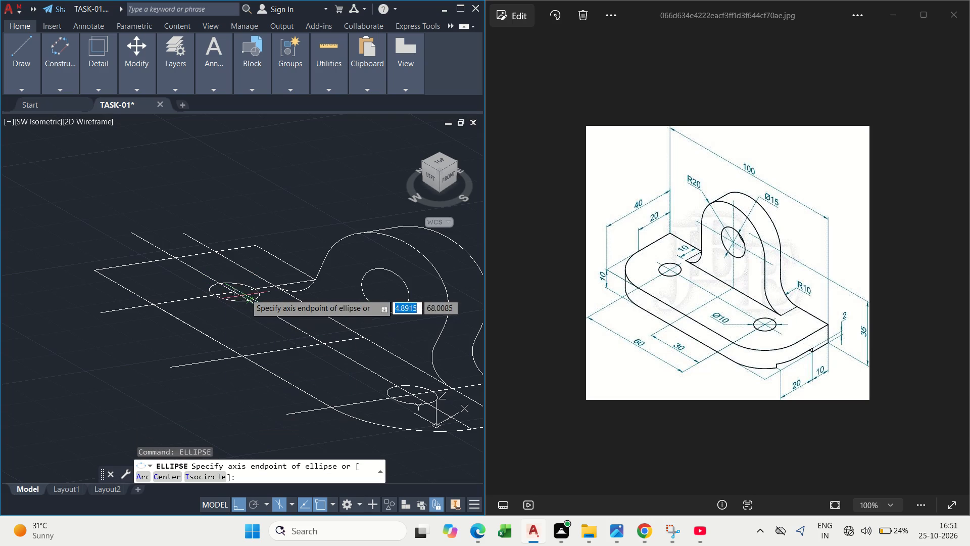
pyautogui.click(210, 477)
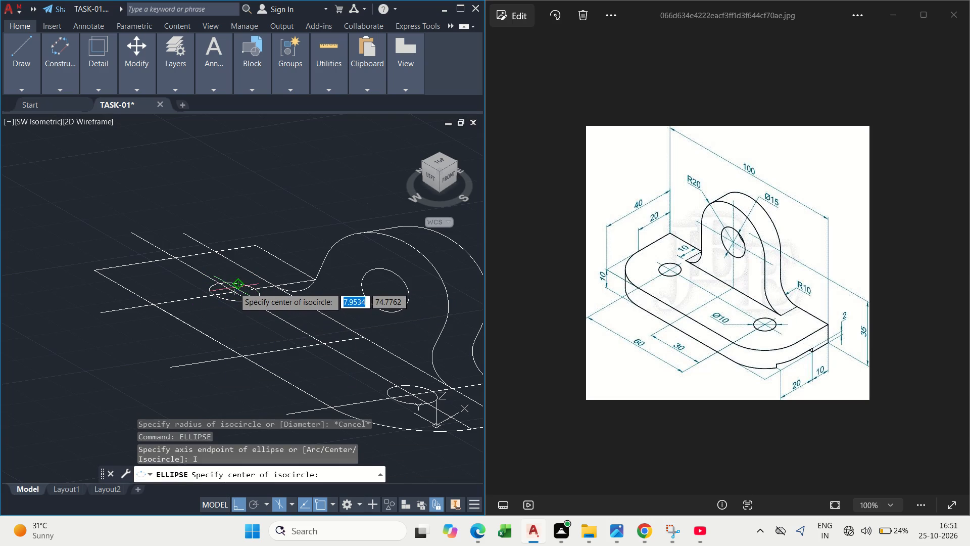
pyautogui.click(231, 291)
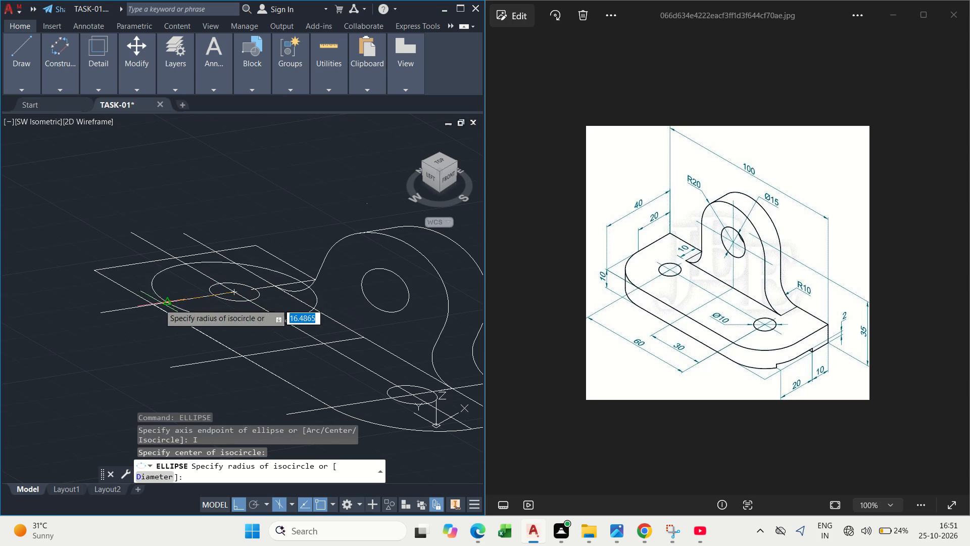
pyautogui.click(154, 309)
pyautogui.press('Escape')
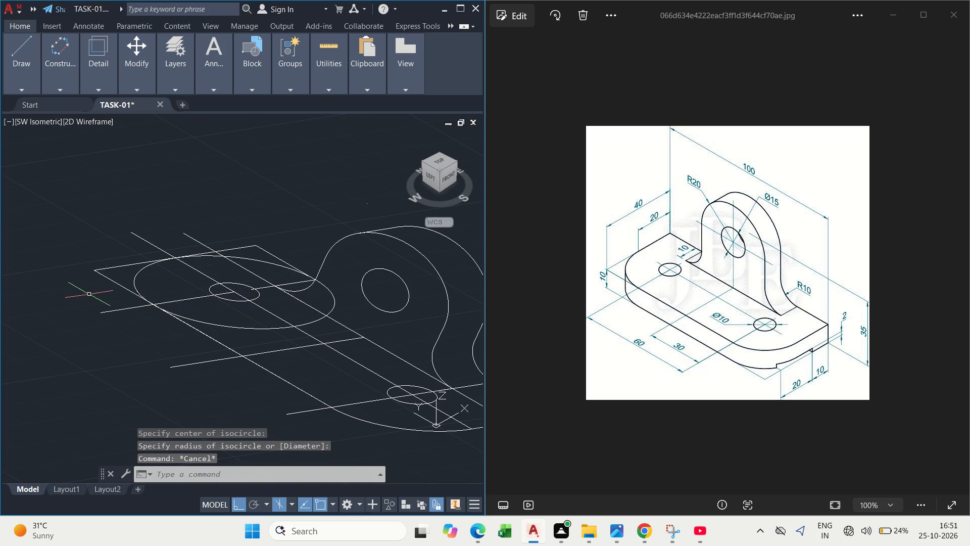
# Trim the two base edge lines that extend past the far isocircle to the sharp front corner.
pyautogui.write('TR')
pyautogui.press('space')
pyautogui.moveTo(128, 249); pyautogui.dragTo(107, 309)
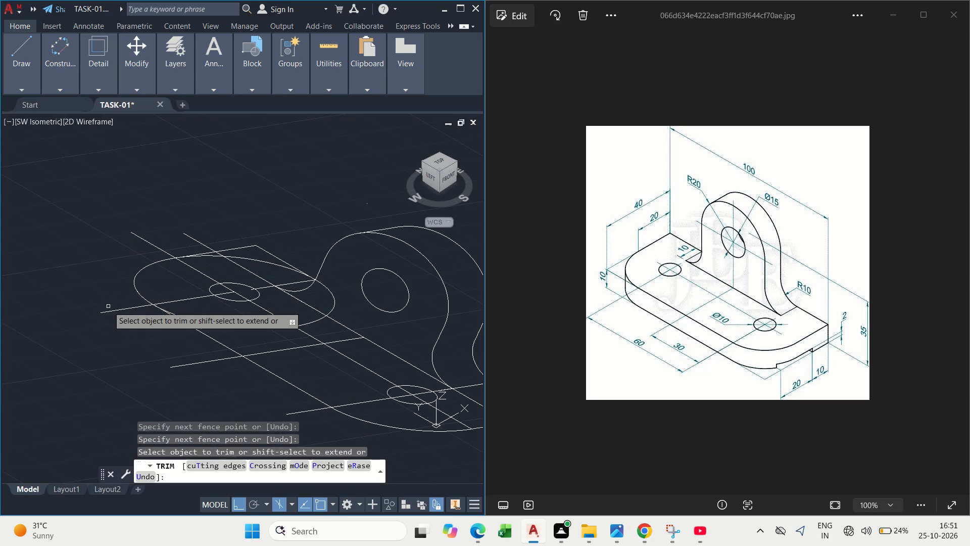
# Trim and delete the excess of the far isocircle, keeping only the arc that rounds the base's front corner.
pyautogui.scroll(2, 239, 247)
pyautogui.scroll(-1, 239, 267)
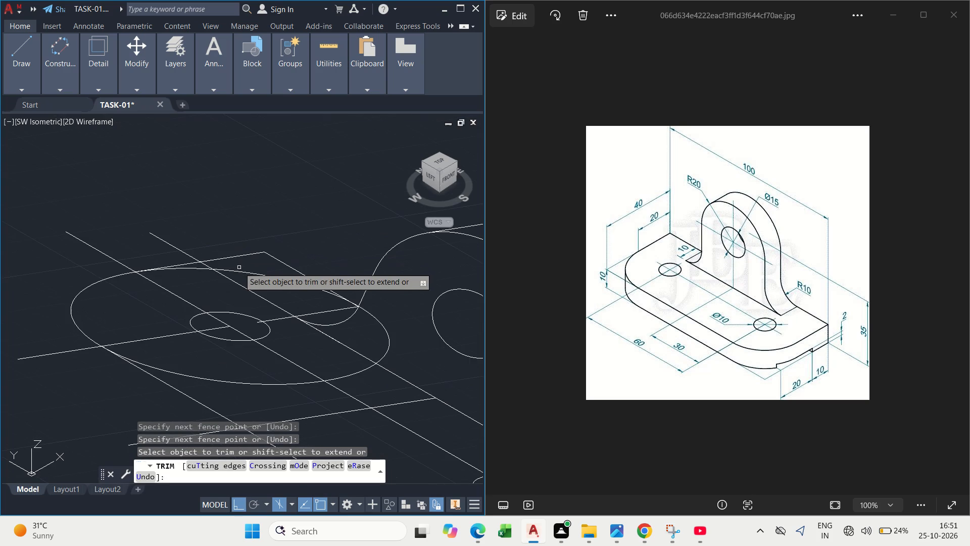
pyautogui.click(195, 268)
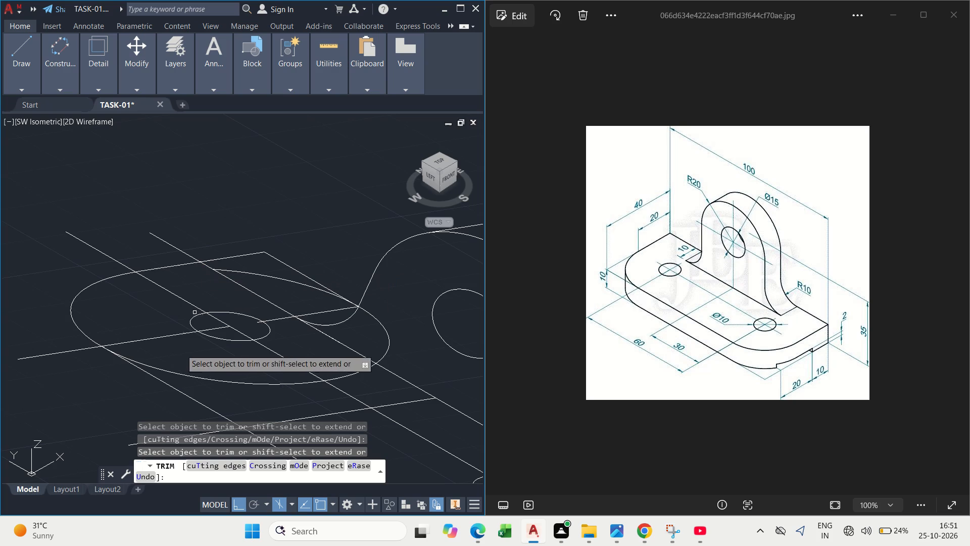
pyautogui.click(202, 378)
pyautogui.press('Escape')
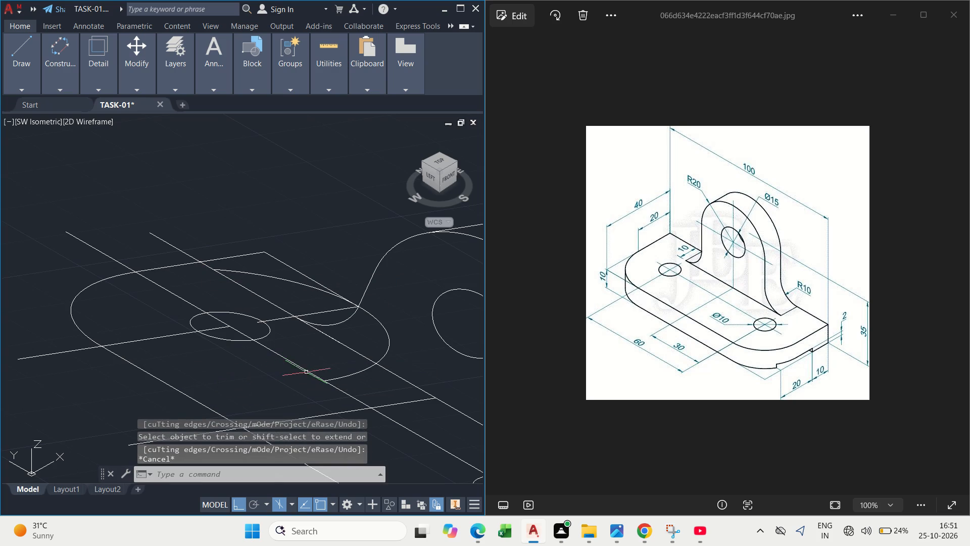
pyautogui.click(353, 388)
pyautogui.moveTo(317, 356); pyautogui.dragTo(322, 359)
pyautogui.press('Escape')
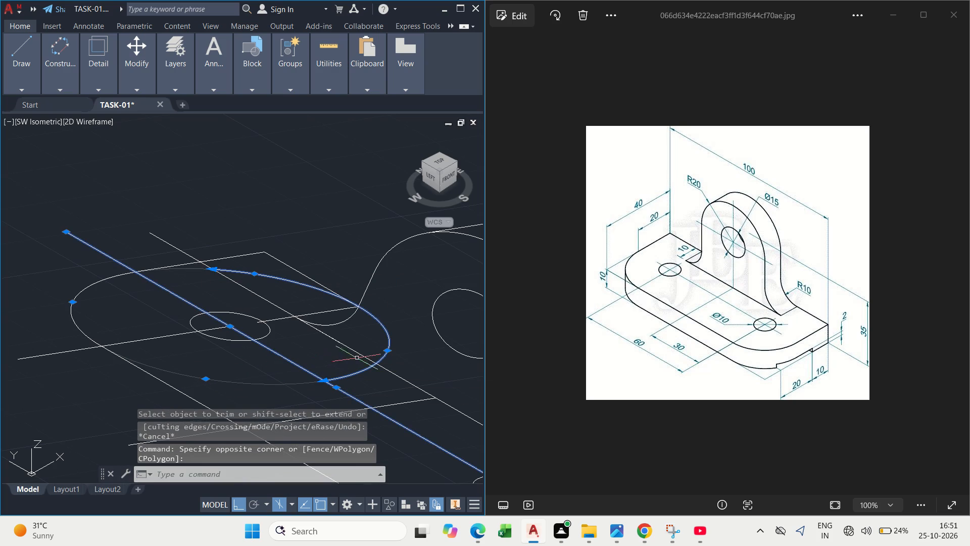
pyautogui.moveTo(368, 386); pyautogui.dragTo(364, 381)
pyautogui.click(354, 362)
pyautogui.press('Delete')
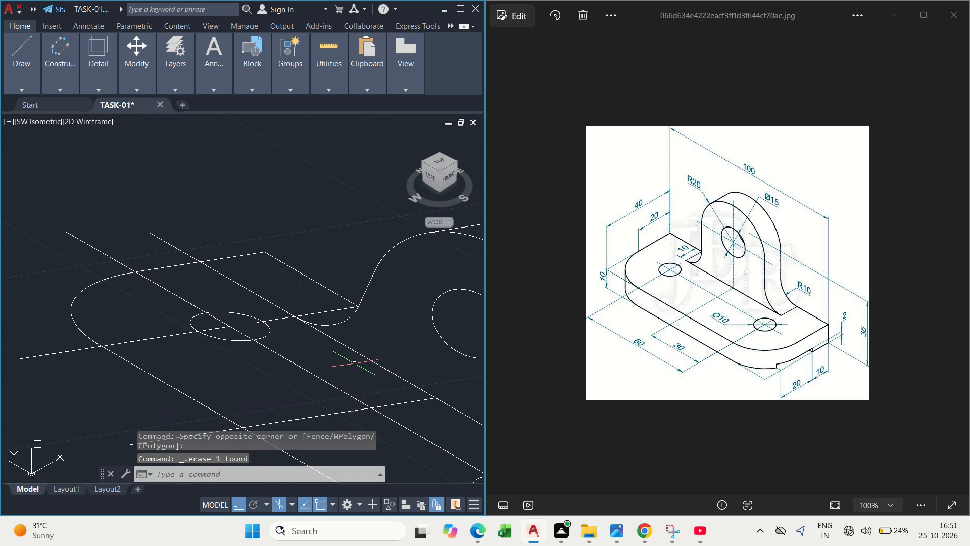
# Trim the construction lines crossing the base's top face near the upright's foot and around both base holes.
pyautogui.scroll(-1, 313, 349)
pyautogui.scroll(1, 304, 342)
pyautogui.press('Escape')
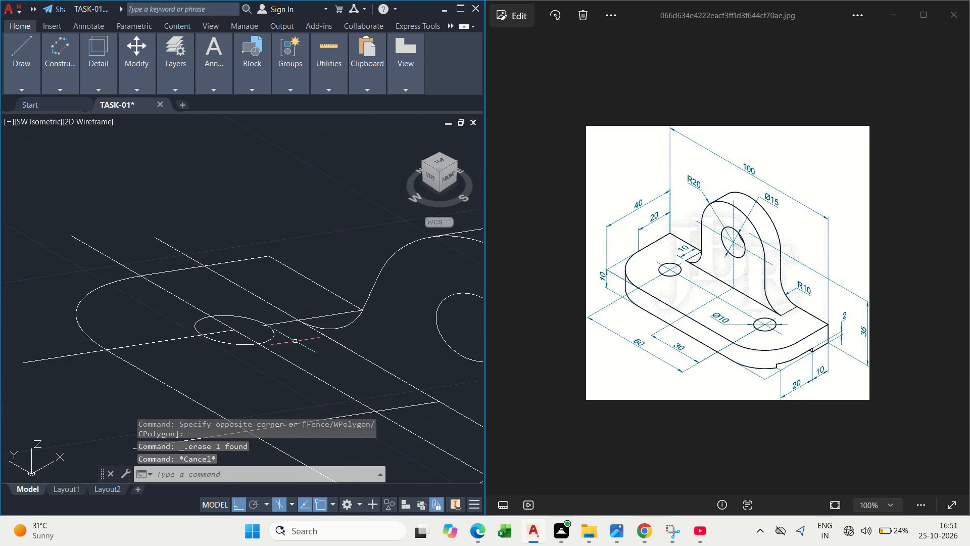
pyautogui.write('TR')
pyautogui.press('space')
pyautogui.moveTo(287, 309); pyautogui.dragTo(288, 312)
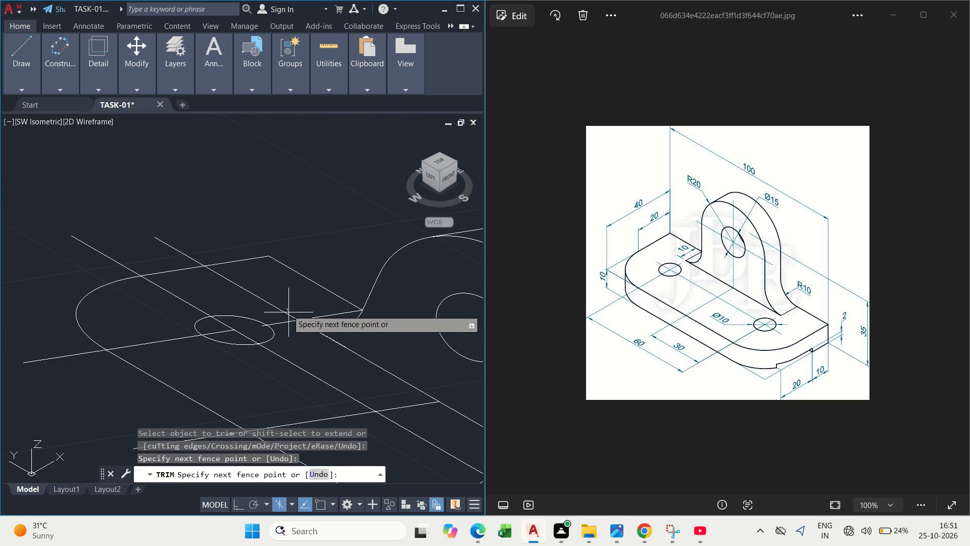
pyautogui.moveTo(288, 312); pyautogui.dragTo(289, 342)
pyautogui.scroll(-2, 276, 350)
pyautogui.scroll(3, 250, 337)
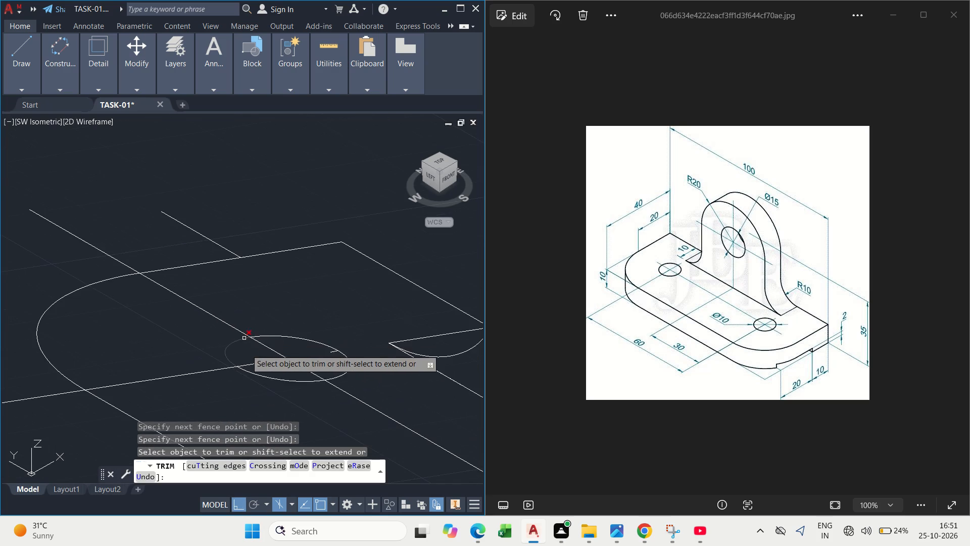
pyautogui.scroll(-1, 253, 359)
pyautogui.moveTo(254, 325); pyautogui.dragTo(224, 349)
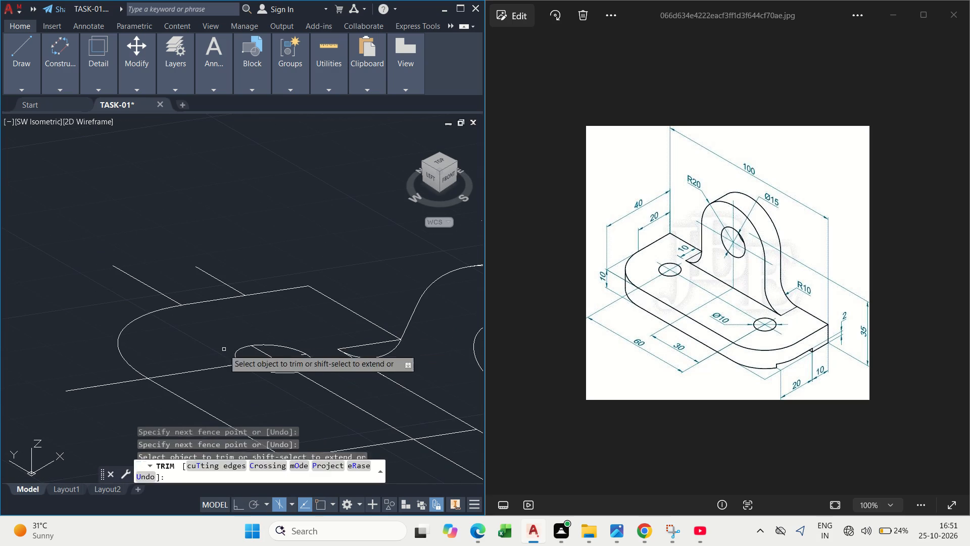
pyautogui.moveTo(228, 363); pyautogui.dragTo(239, 393)
pyautogui.middleClick(236, 397)
pyautogui.scroll(-1, 233, 398)
pyautogui.moveTo(267, 407); pyautogui.dragTo(263, 310, button='middle')
pyautogui.moveTo(360, 377); pyautogui.dragTo(374, 392)
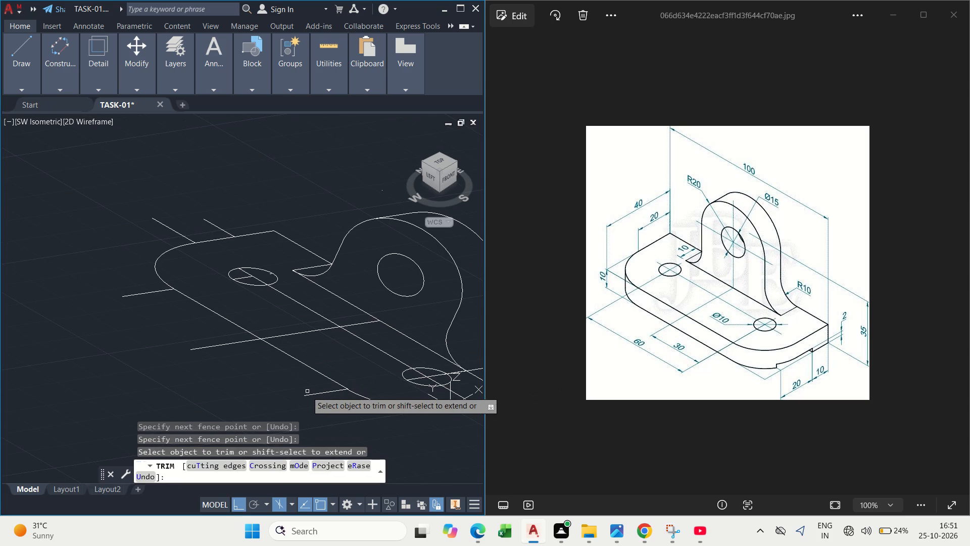
pyautogui.moveTo(284, 384); pyautogui.dragTo(237, 377, button='middle')
pyautogui.scroll(-1, 241, 377)
pyautogui.press('Escape')
# Draw the base's lower end outline from its near end corner: a 10-unit thickness line and a 40-unit line along the end.
pyautogui.moveTo(249, 373); pyautogui.dragTo(182, 231, button='middle')
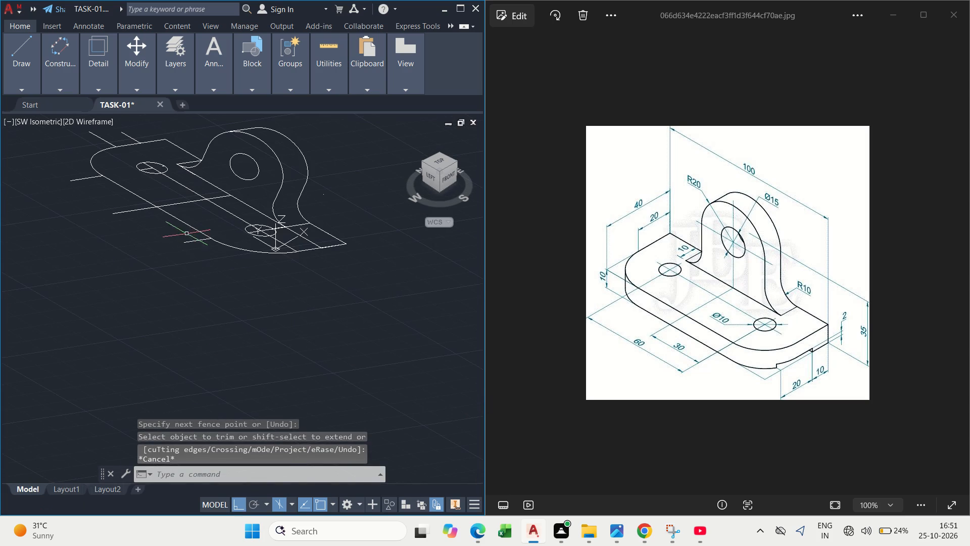
pyautogui.moveTo(342, 262); pyautogui.dragTo(350, 275, button='middle')
pyautogui.press('l')
pyautogui.press('space')
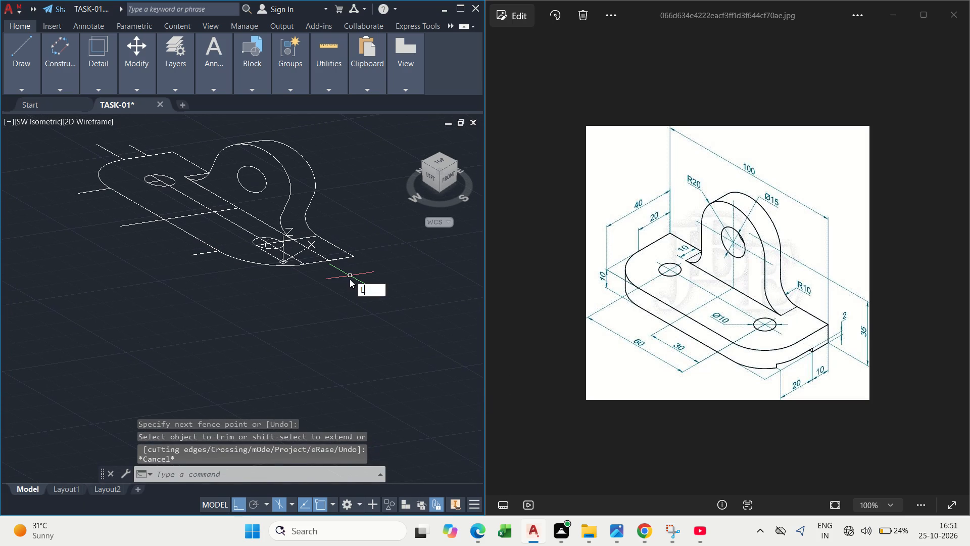
pyautogui.moveTo(349, 254); pyautogui.dragTo(355, 263)
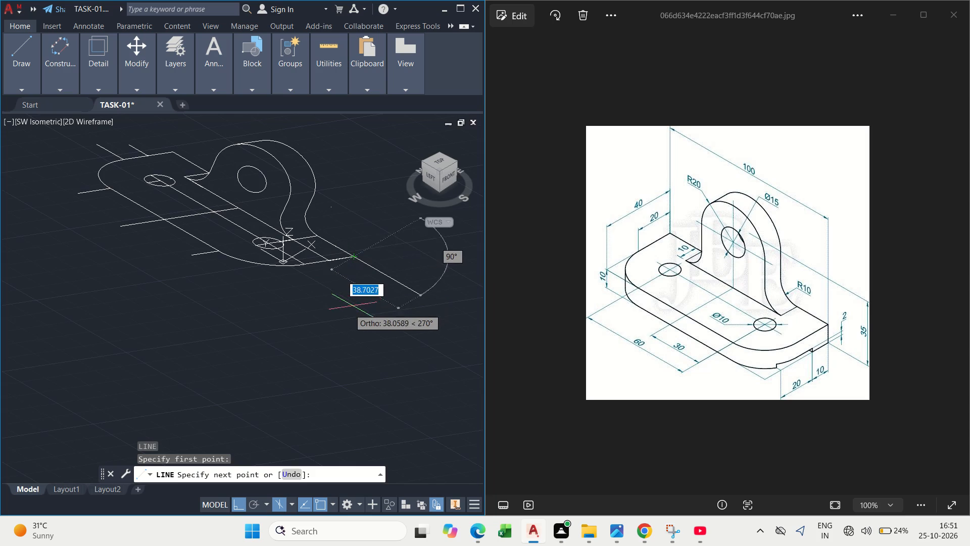
pyautogui.scroll(1, 347, 295)
pyautogui.press('F5')
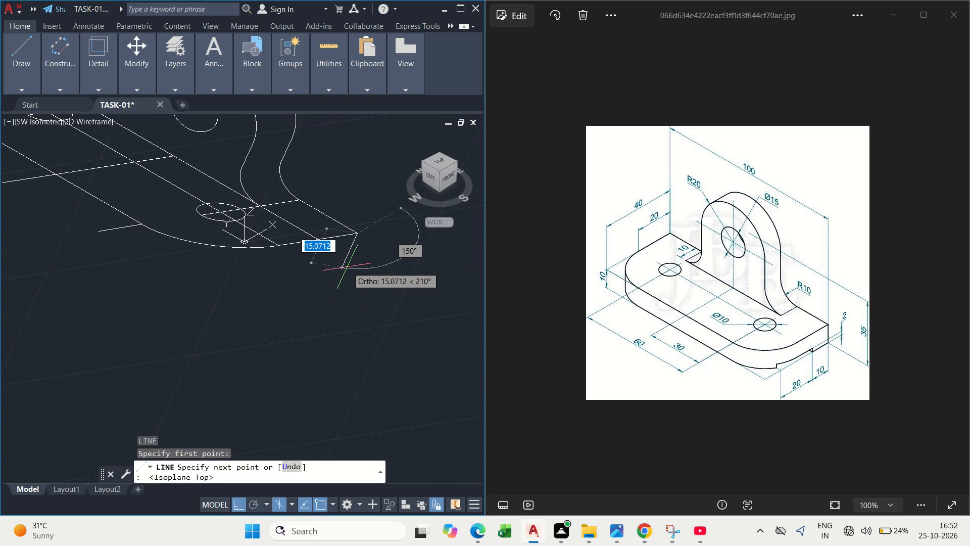
pyautogui.write('10')
pyautogui.press('Return')
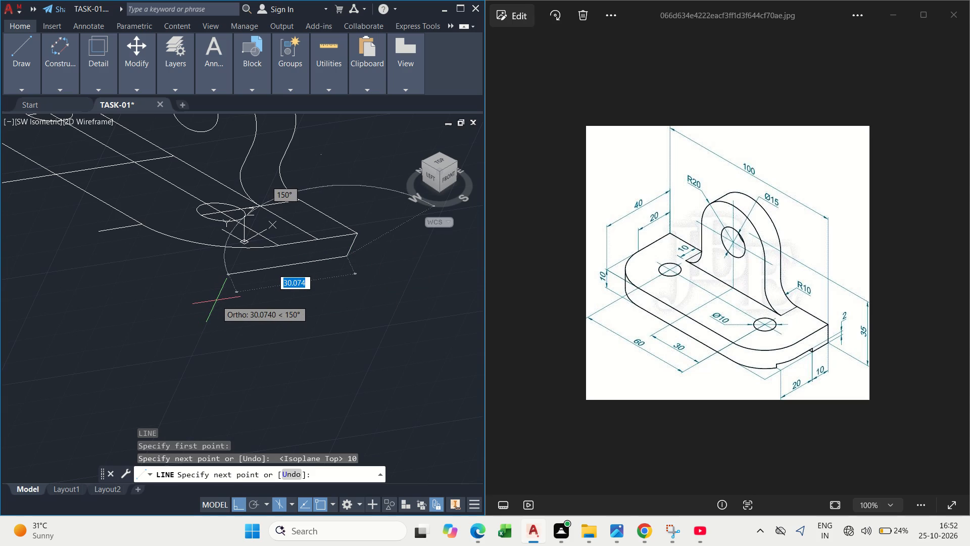
pyautogui.write('40')
pyautogui.press('Return')
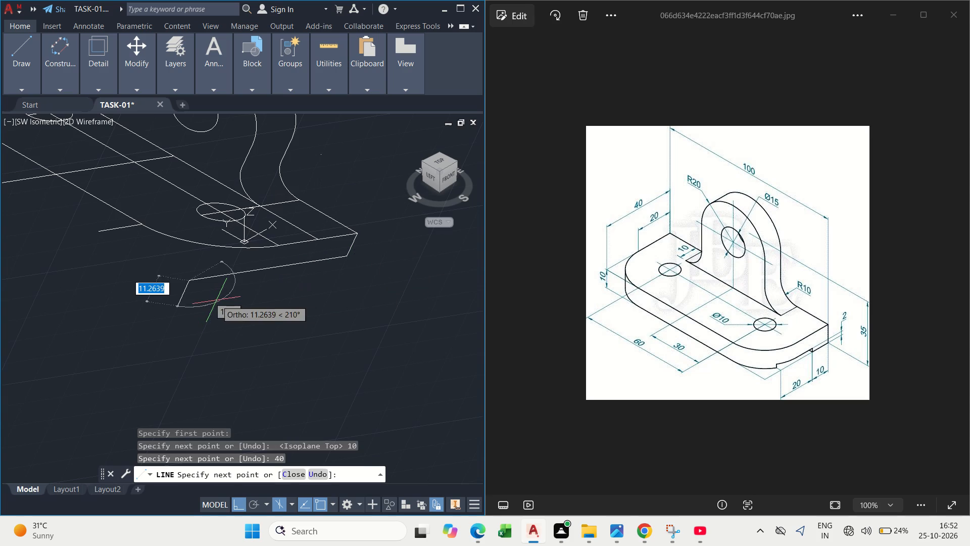
# Continue the base's lower outline with a 100-unit line along the front edge and a freehand line along the far end.
pyautogui.moveTo(122, 236); pyautogui.dragTo(211, 294, button='middle')
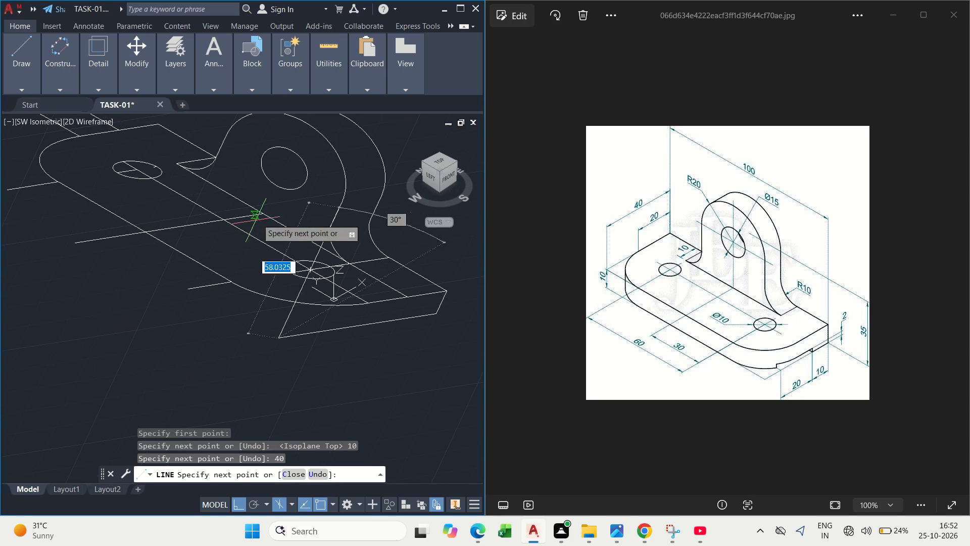
pyautogui.press('F5')
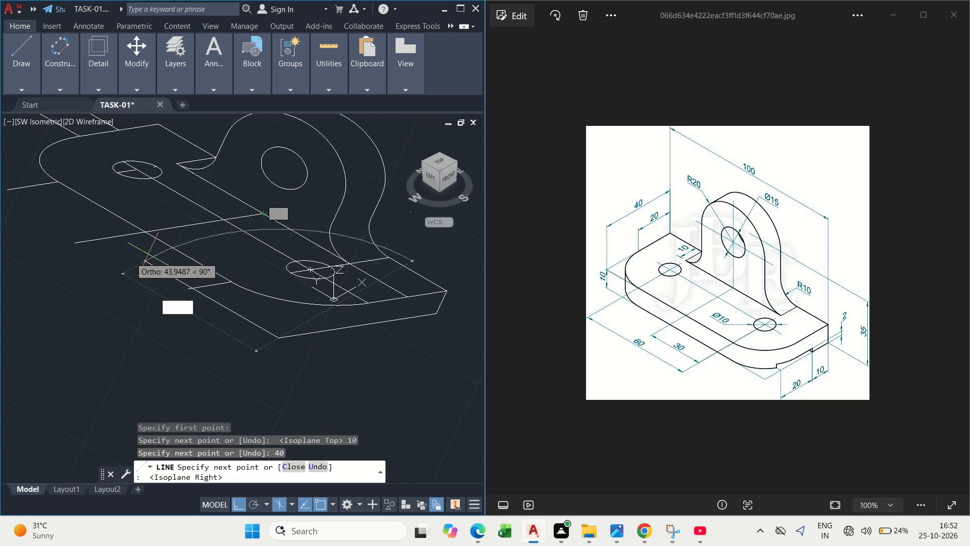
pyautogui.moveTo(76, 238); pyautogui.dragTo(148, 297, button='middle')
pyautogui.moveTo(109, 261); pyautogui.dragTo(184, 314, button='middle')
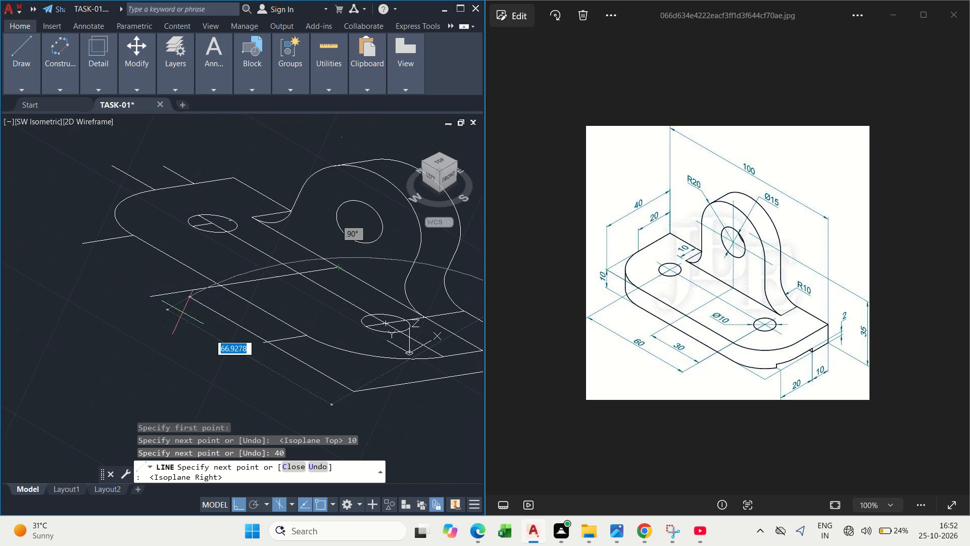
pyautogui.write('100')
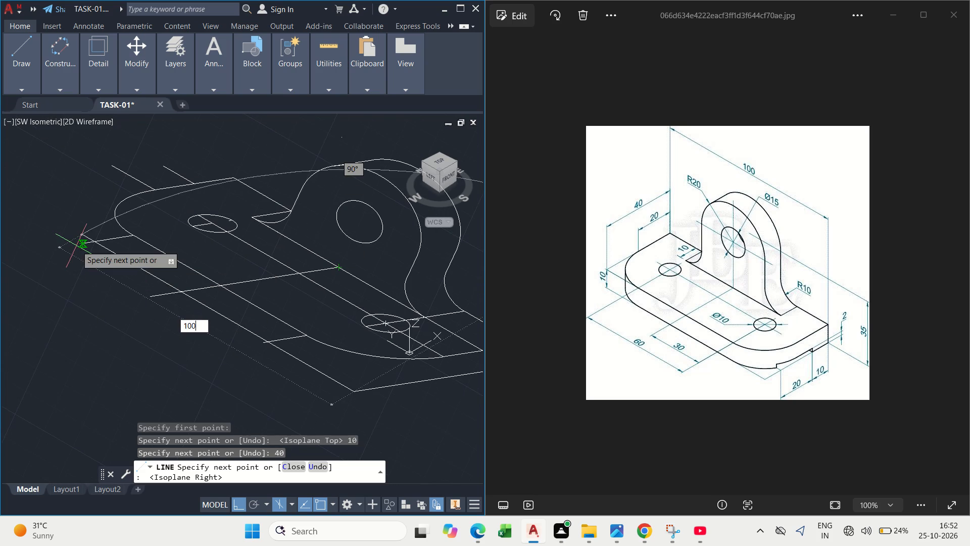
pyautogui.press('Return')
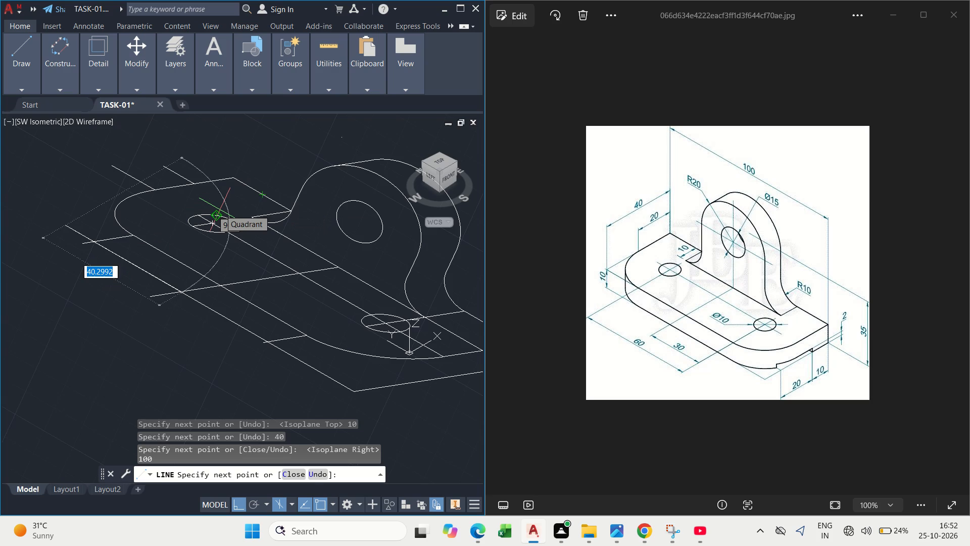
pyautogui.press('F5')
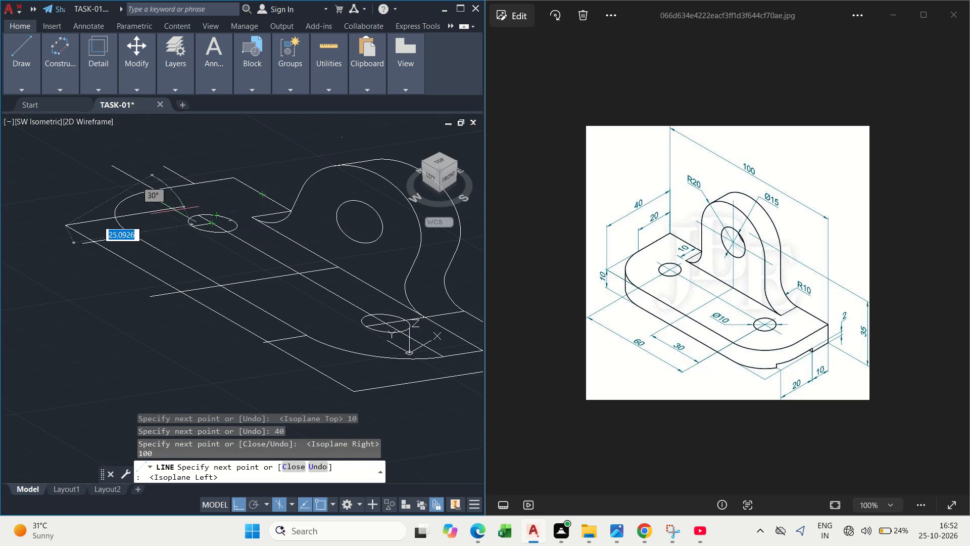
pyautogui.scroll(2, 158, 214)
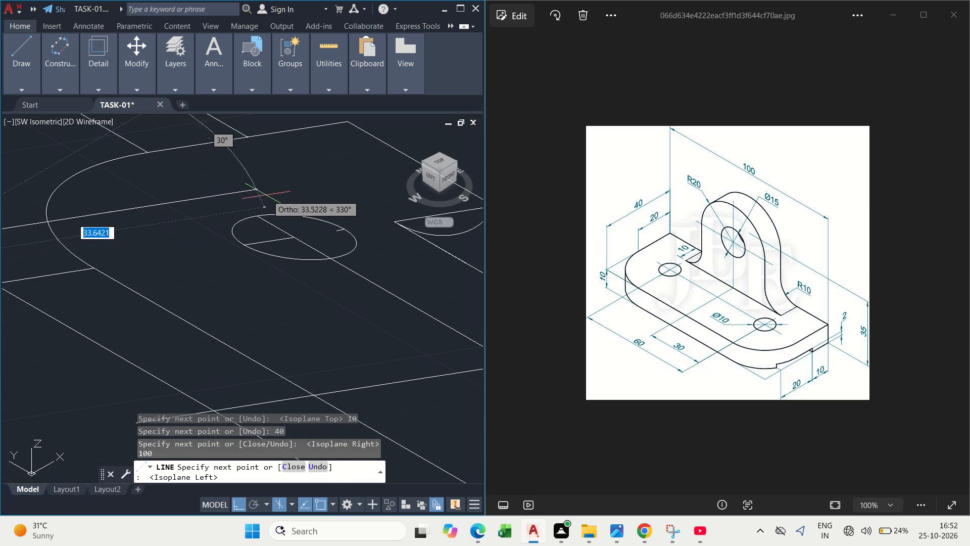
pyautogui.click(283, 189)
pyautogui.press('Escape')
pyautogui.scroll(-3, 250, 198)
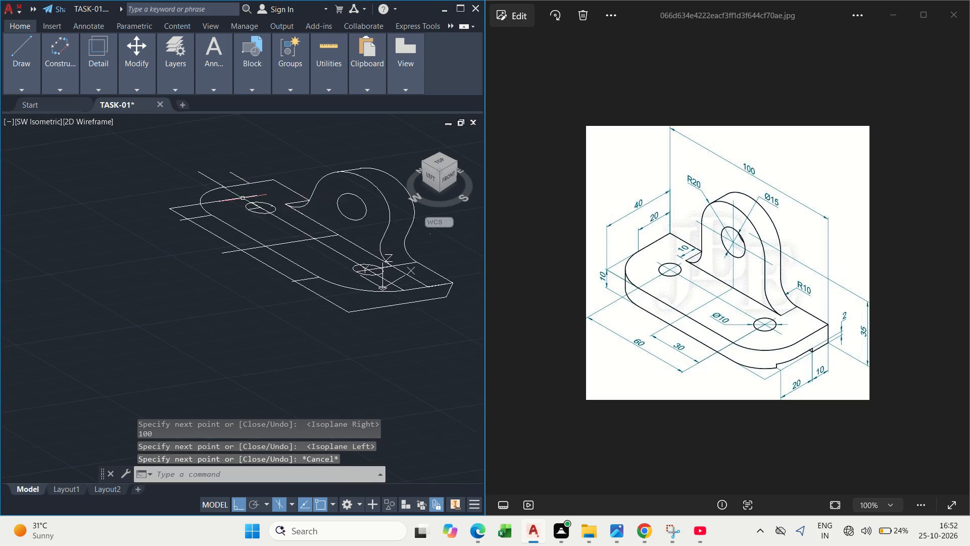
# Draw a freehand line in the thickness direction beside the far corner arc's front end, down past the base's lower front edge.
pyautogui.scroll(1, 203, 202)
pyautogui.press('l')
pyautogui.press('space')
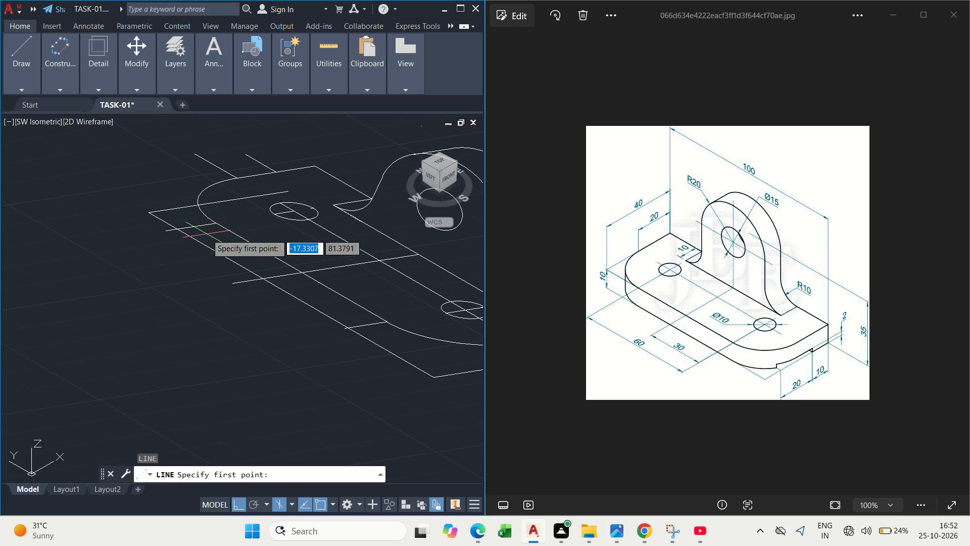
pyautogui.moveTo(222, 219); pyautogui.dragTo(221, 237)
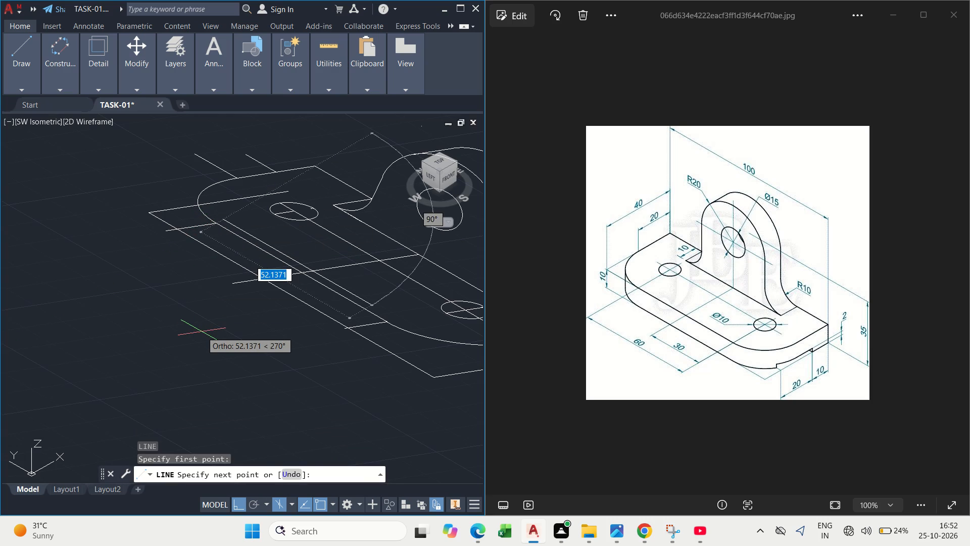
pyautogui.press('F5')
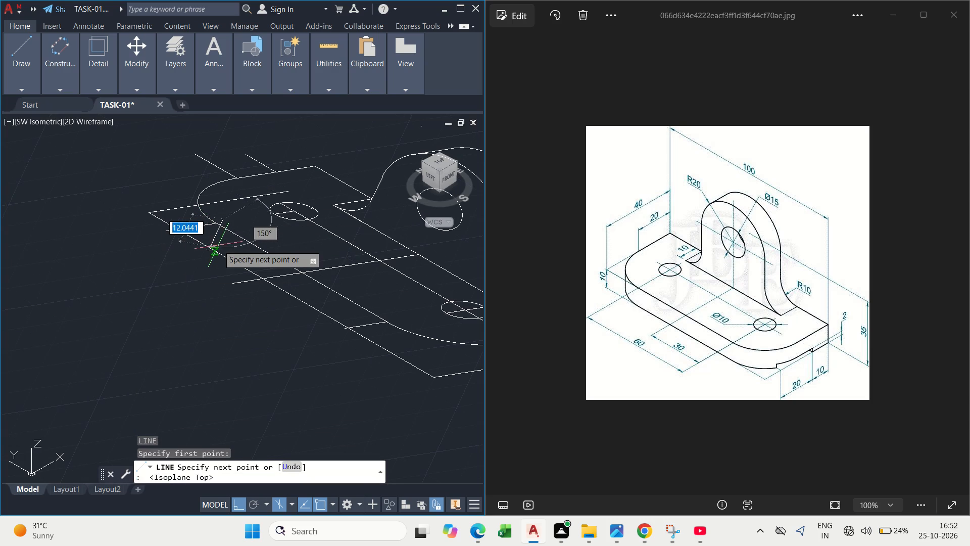
pyautogui.click(198, 287)
pyautogui.press('Escape')
pyautogui.scroll(4, 212, 221)
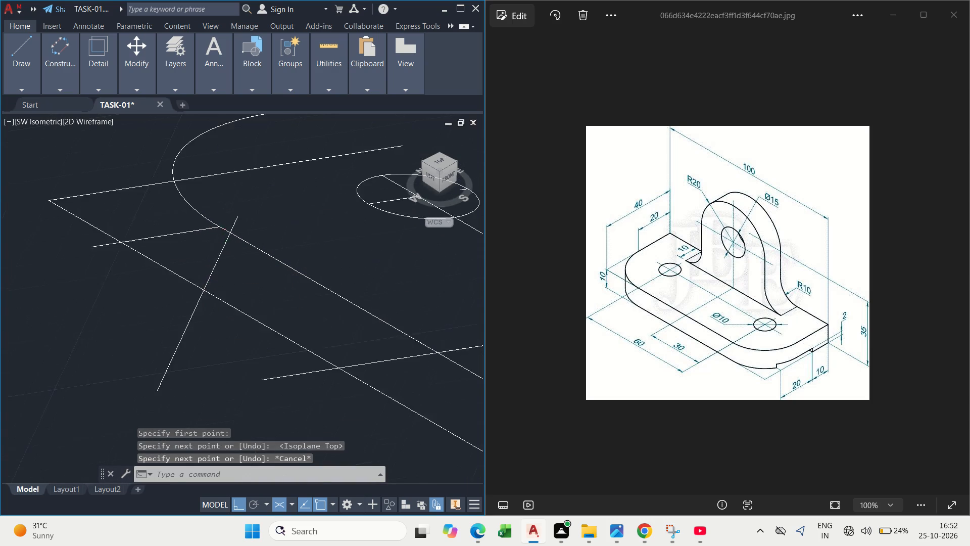
# Move the new thickness line so it passes through the front end of the base's far corner arc.
pyautogui.moveTo(213, 227); pyautogui.dragTo(226, 248, button='middle')
pyautogui.moveTo(288, 341); pyautogui.dragTo(270, 334)
pyautogui.moveTo(240, 310); pyautogui.dragTo(266, 334)
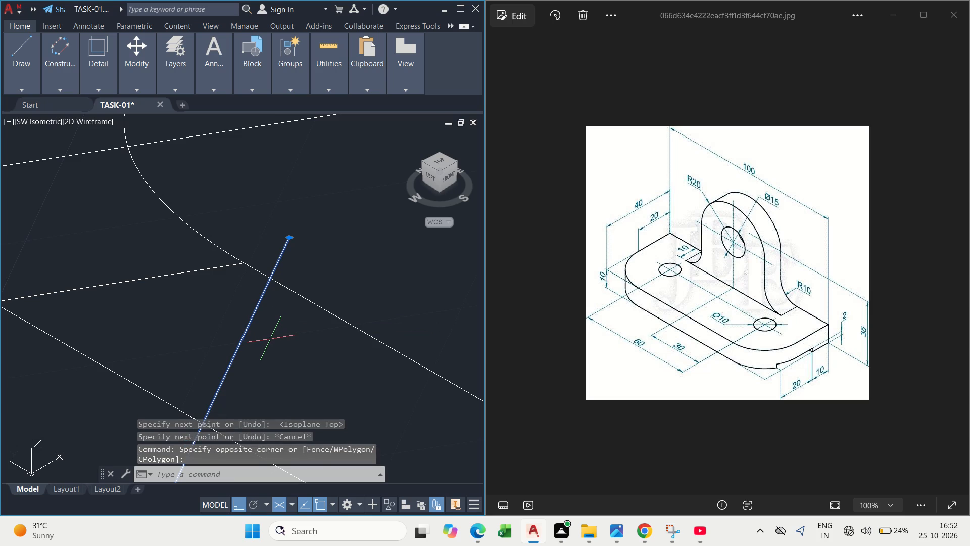
pyautogui.write('M')
pyautogui.press('space')
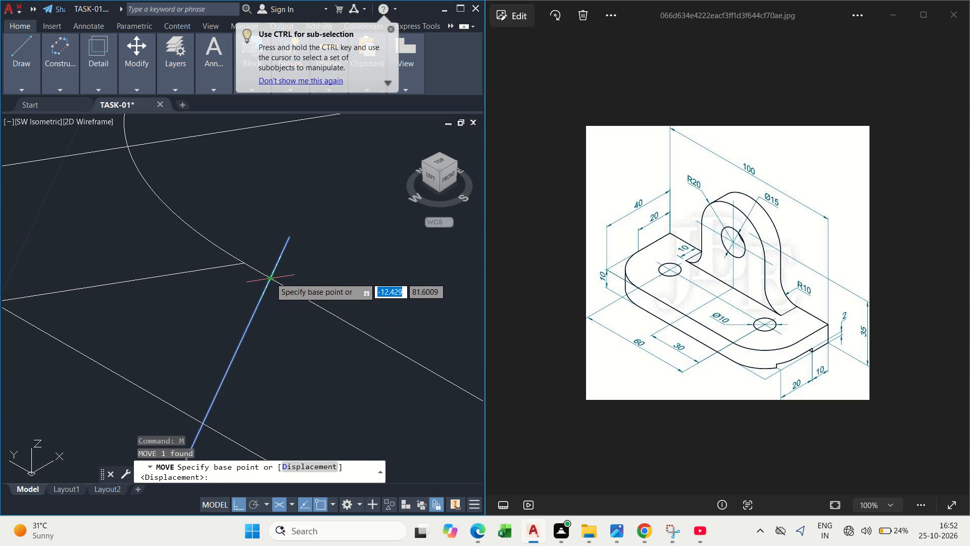
pyautogui.click(270, 278)
pyautogui.click(247, 262)
pyautogui.scroll(-1, 255, 293)
pyautogui.press('Escape')
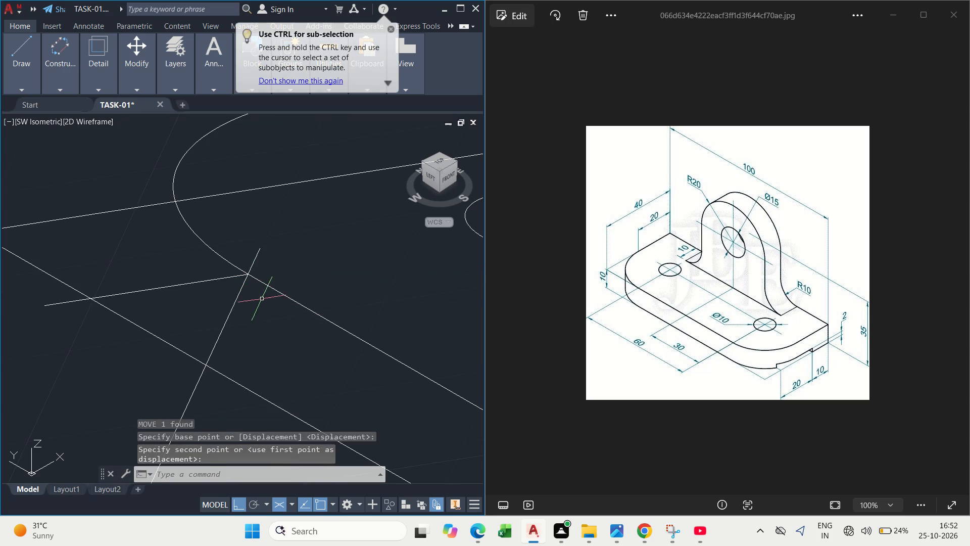
pyautogui.press('Escape')
# Trim the short construction line at the far corner arc's front end back to the base's lower front edge.
pyautogui.moveTo(236, 336); pyautogui.dragTo(224, 312, button='middle')
pyautogui.scroll(-2, 224, 312)
pyautogui.write('TR')
pyautogui.press('space')
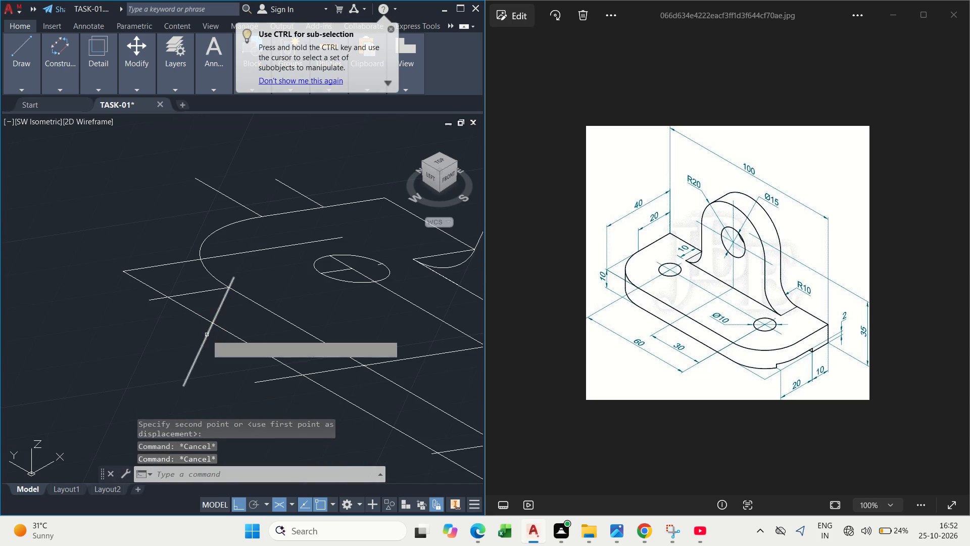
pyautogui.moveTo(213, 301); pyautogui.dragTo(203, 295)
pyautogui.click(191, 283)
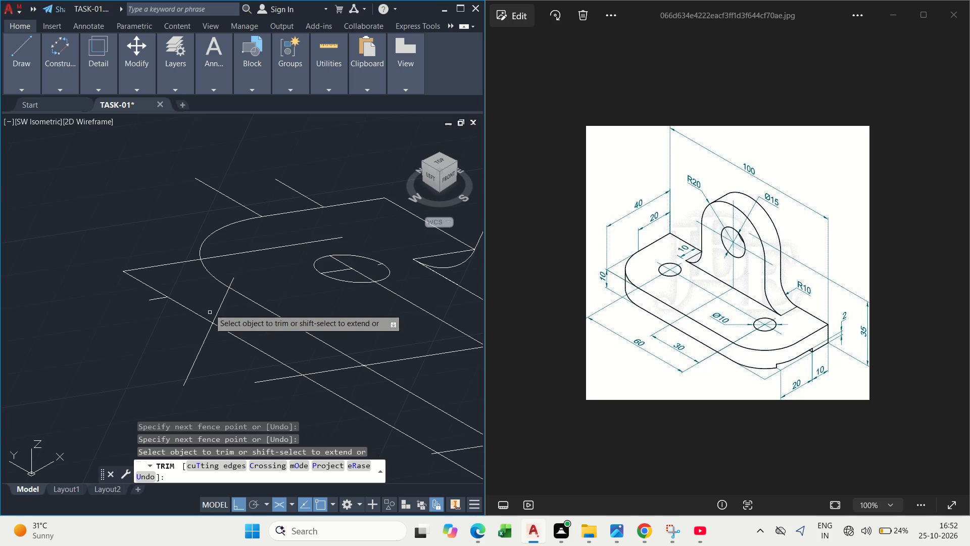
# Trim the lower outline around the sharp far corner and delete the two leftover stubs outside the base.
pyautogui.scroll(-3, 231, 345)
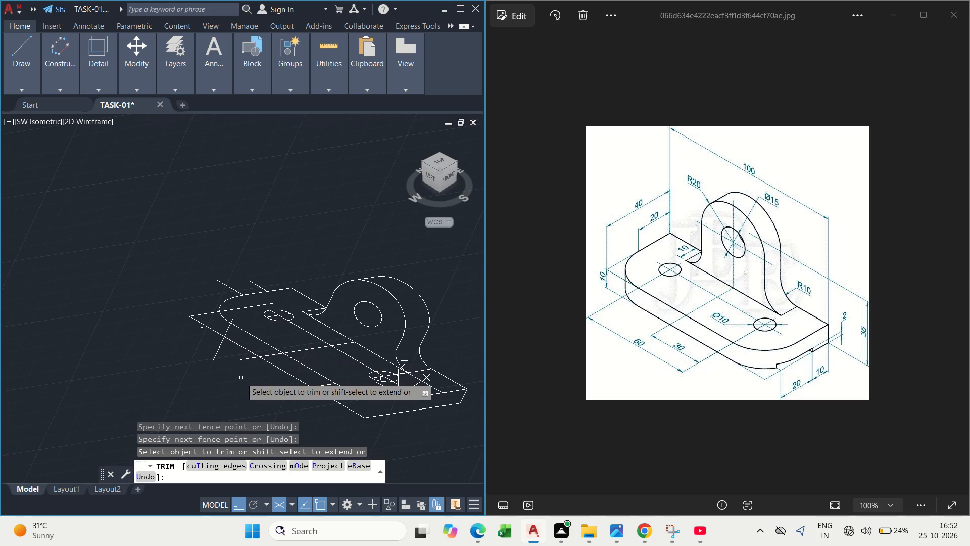
pyautogui.scroll(3, 239, 359)
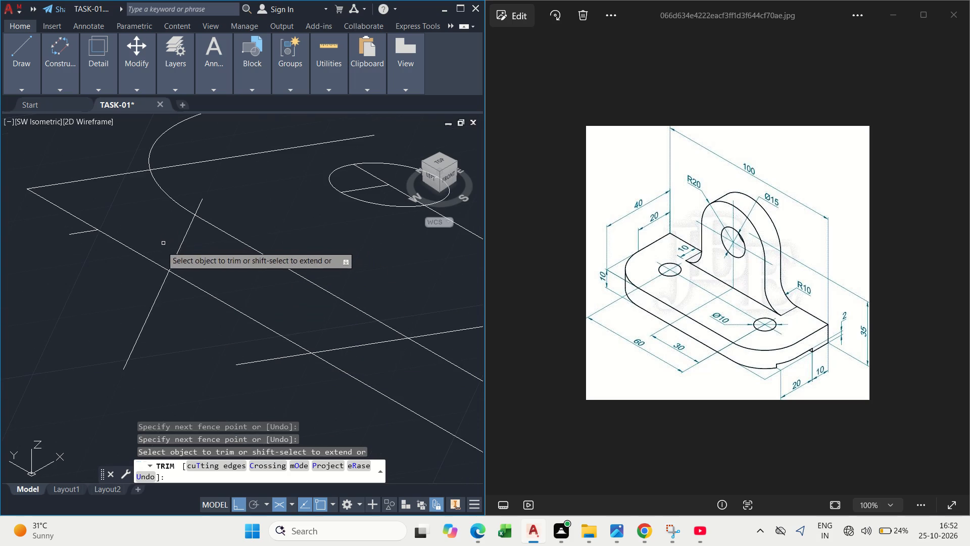
pyautogui.moveTo(164, 251); pyautogui.dragTo(180, 289, button='middle')
pyautogui.moveTo(151, 192); pyautogui.dragTo(154, 221)
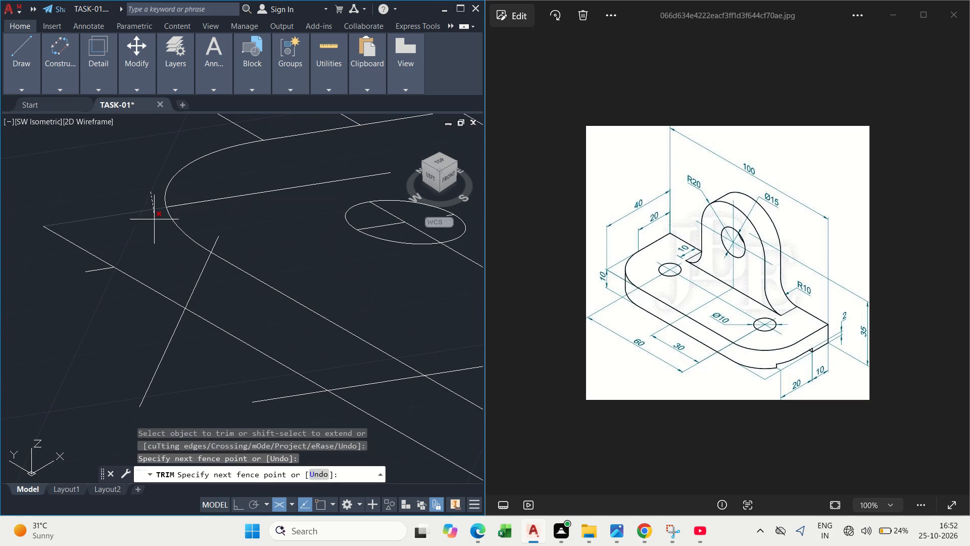
pyautogui.moveTo(154, 221); pyautogui.dragTo(155, 328)
pyautogui.moveTo(139, 281); pyautogui.dragTo(121, 278)
pyautogui.press('Escape')
pyautogui.click(124, 291)
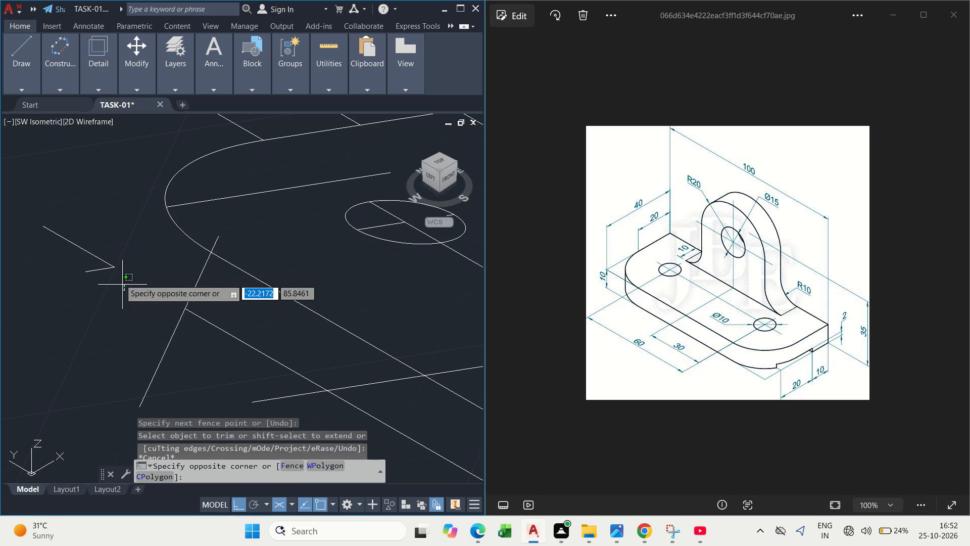
pyautogui.click(102, 264)
pyautogui.press('Delete')
# Copy the far corner arc from its front end to where the thickness line meets the base's lower front edge.
pyautogui.scroll(-2, 129, 260)
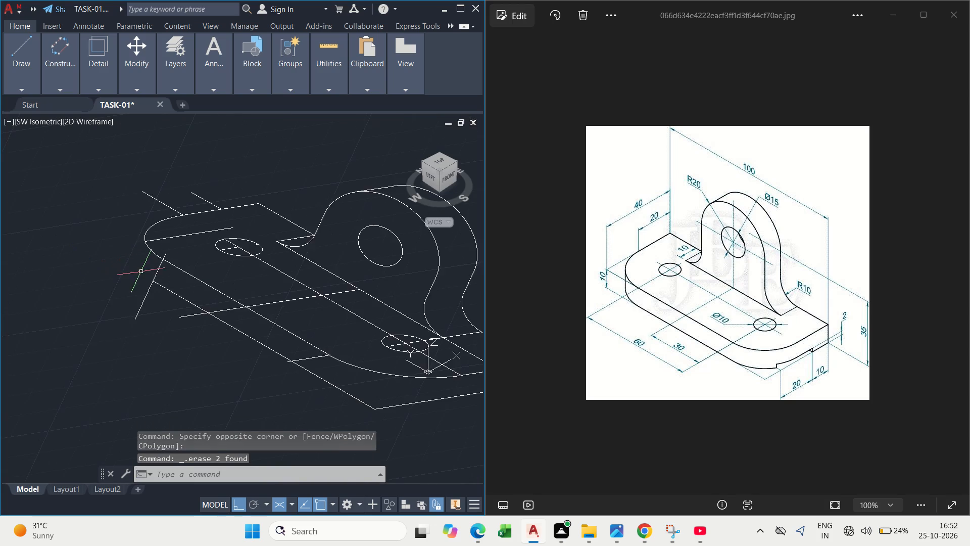
pyautogui.scroll(2, 156, 254)
pyautogui.moveTo(153, 266); pyautogui.dragTo(152, 262)
pyautogui.moveTo(147, 248); pyautogui.dragTo(152, 253)
pyautogui.scroll(-1, 136, 294)
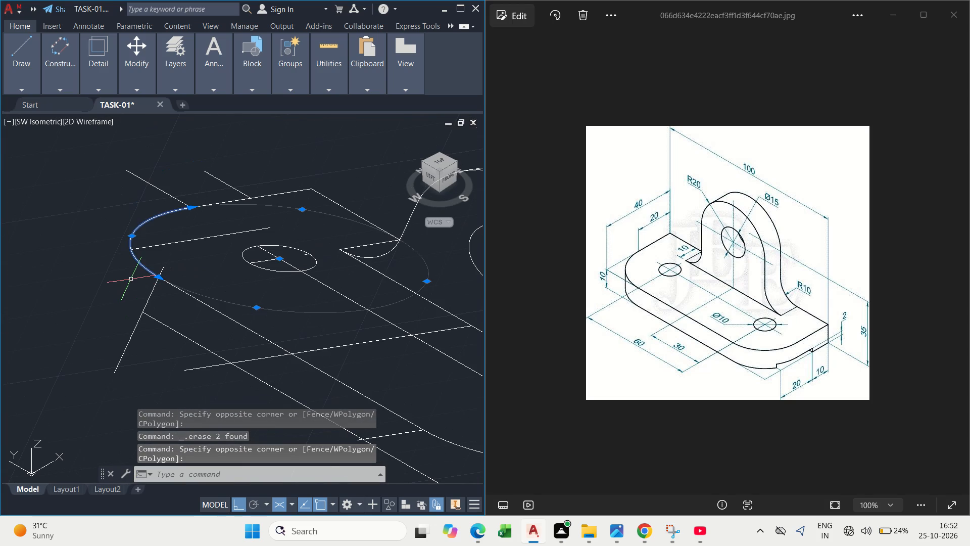
pyautogui.press('c')
pyautogui.click(184, 321)
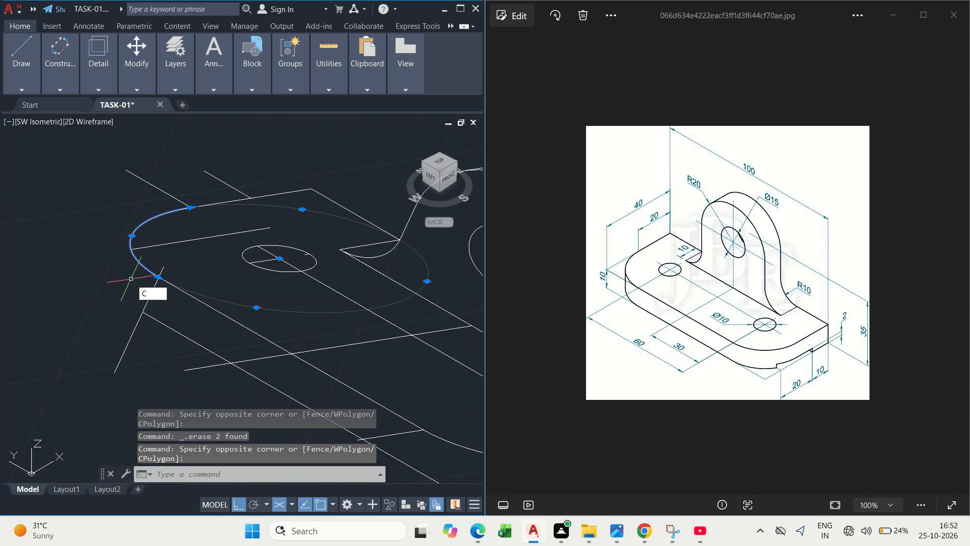
pyautogui.click(161, 279)
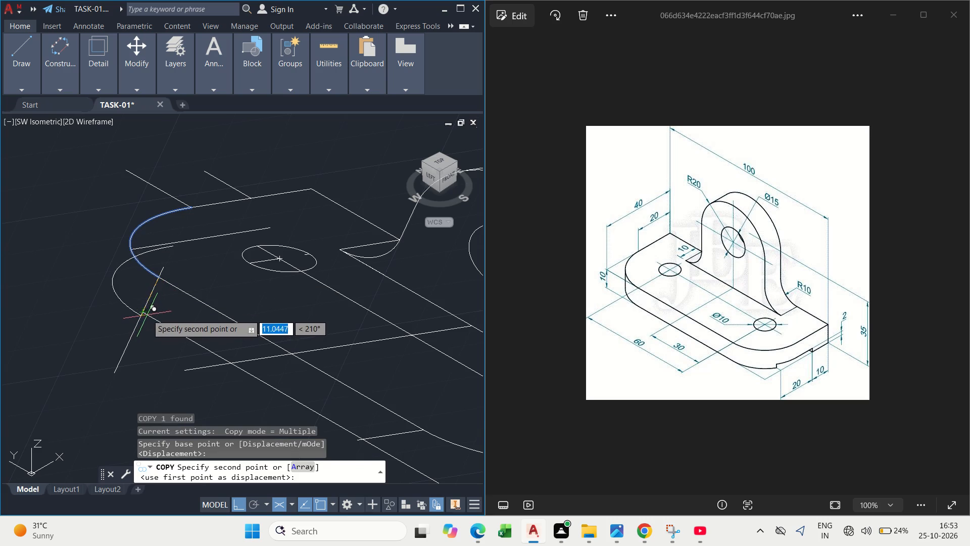
pyautogui.click(147, 313)
pyautogui.press('Escape')
# Draw a line connecting the outer sides of the upper and lower far corner arcs.
pyautogui.scroll(2, 122, 231)
pyautogui.moveTo(124, 232); pyautogui.dragTo(145, 236, button='middle')
pyautogui.scroll(-1, 145, 236)
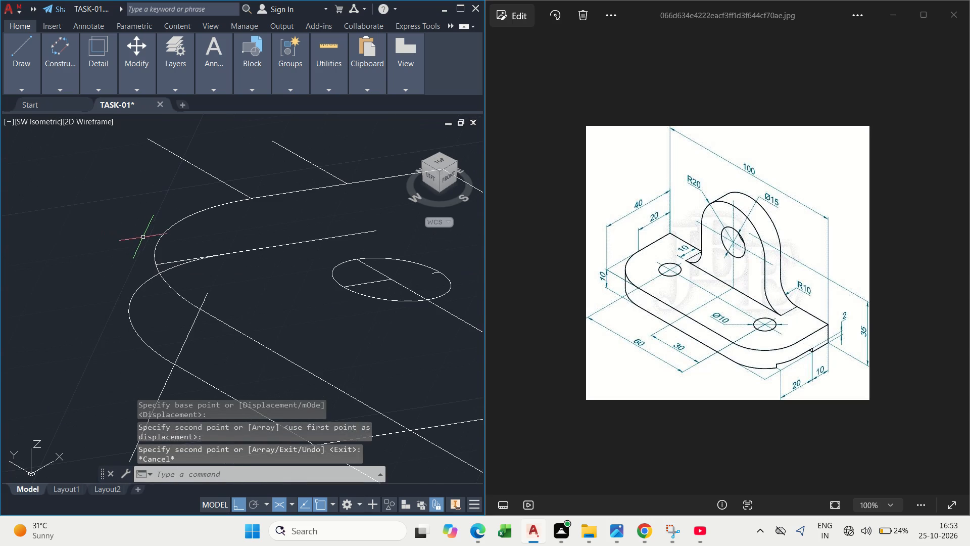
pyautogui.write('L')
pyautogui.press('space')
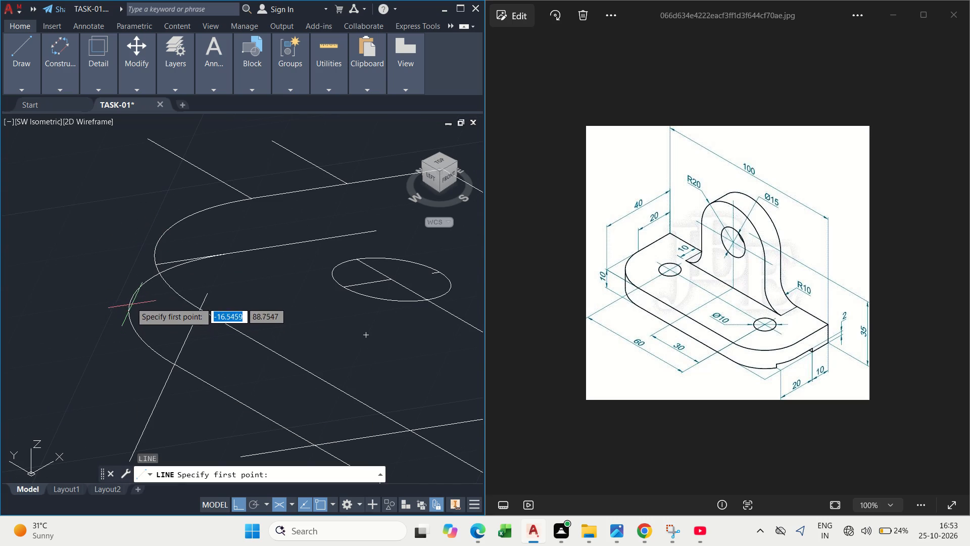
pyautogui.click(131, 302)
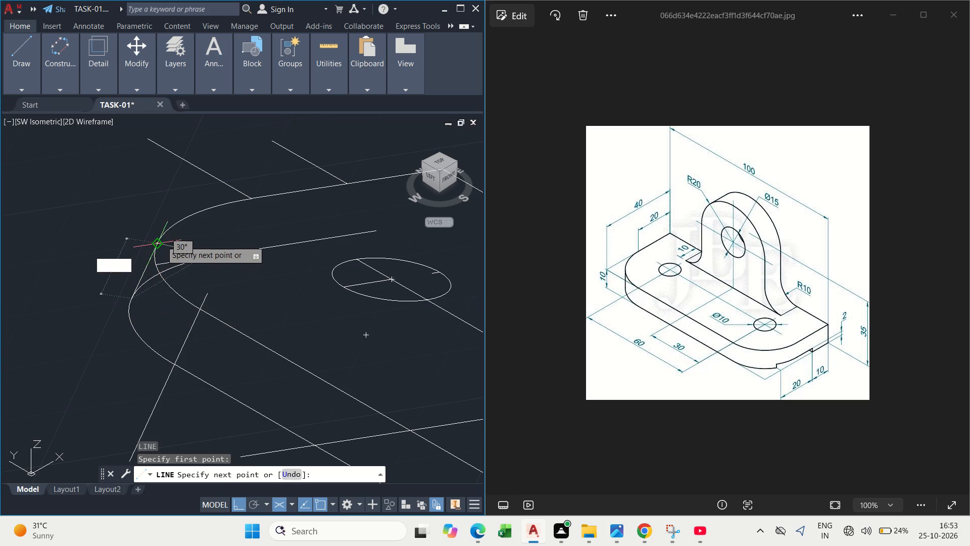
pyautogui.click(161, 246)
pyautogui.press('Escape')
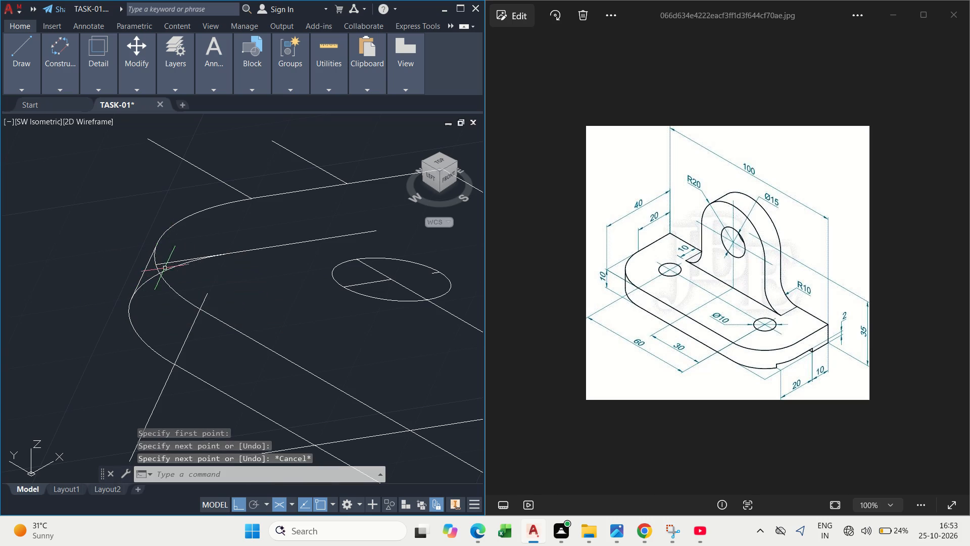
# Trim the copied lower arc where it crosses the top corner arc and delete the leftover arc piece and far-end line.
pyautogui.scroll(-1, 175, 289)
pyautogui.write('TR')
pyautogui.press('space')
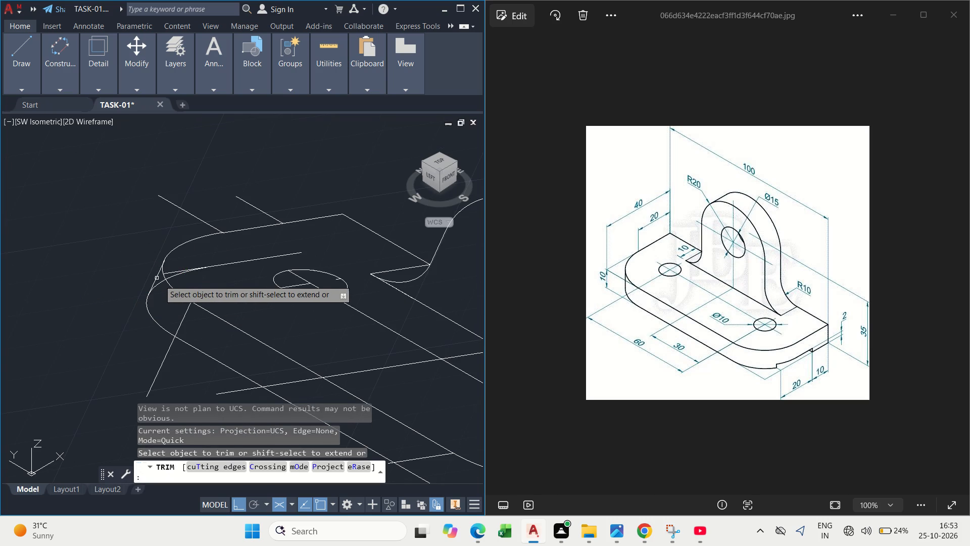
pyautogui.click(161, 283)
pyautogui.press('Escape')
pyautogui.moveTo(199, 278); pyautogui.dragTo(191, 275)
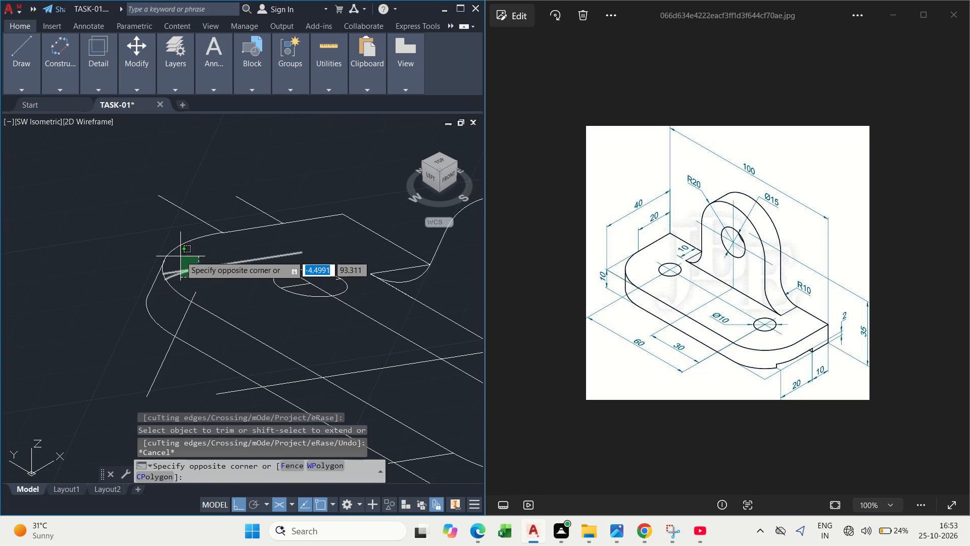
pyautogui.click(181, 256)
pyautogui.press('Delete')
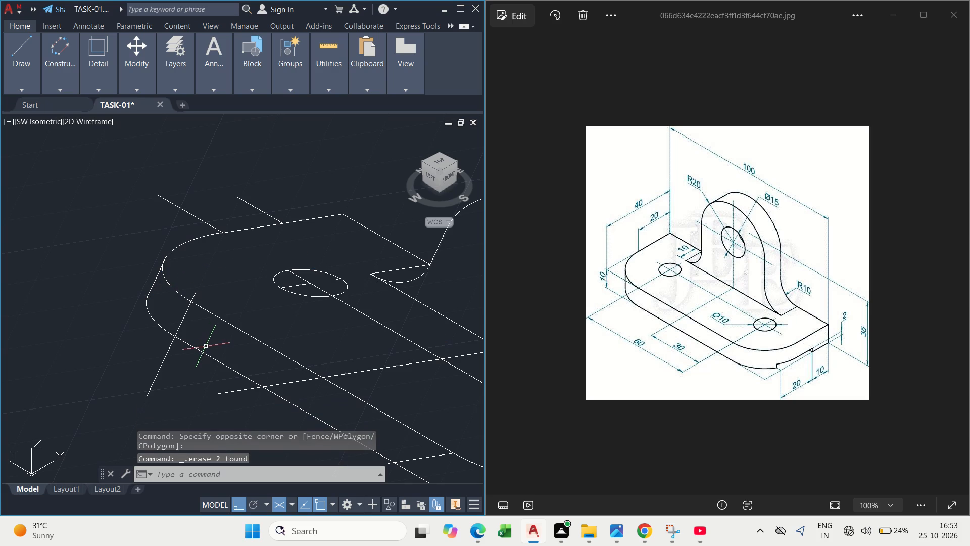
pyautogui.press('Escape')
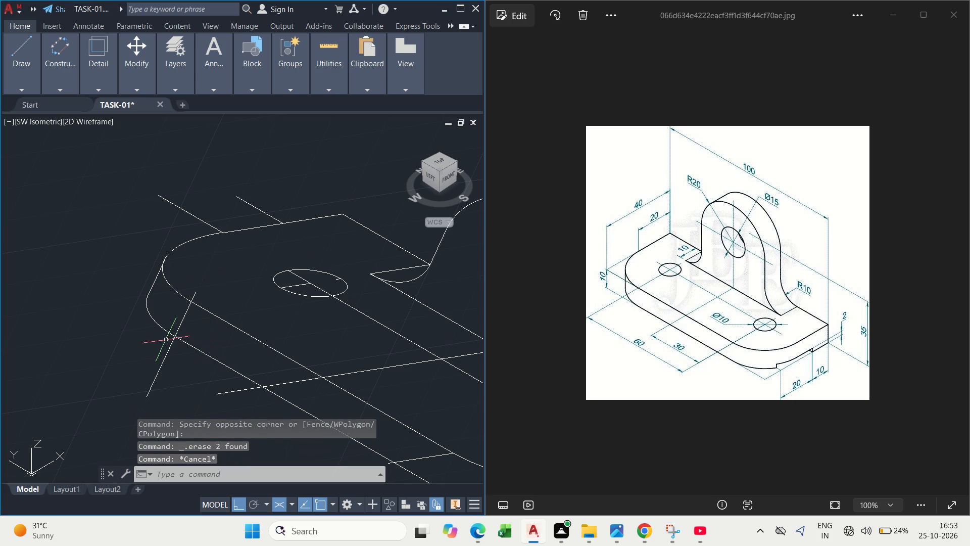
# Trim the thickness line's excess below the lower front edge and above the top face at the far corner.
pyautogui.write('TR')
pyautogui.press('space')
pyautogui.moveTo(167, 349); pyautogui.dragTo(183, 372)
pyautogui.moveTo(190, 282); pyautogui.dragTo(192, 284)
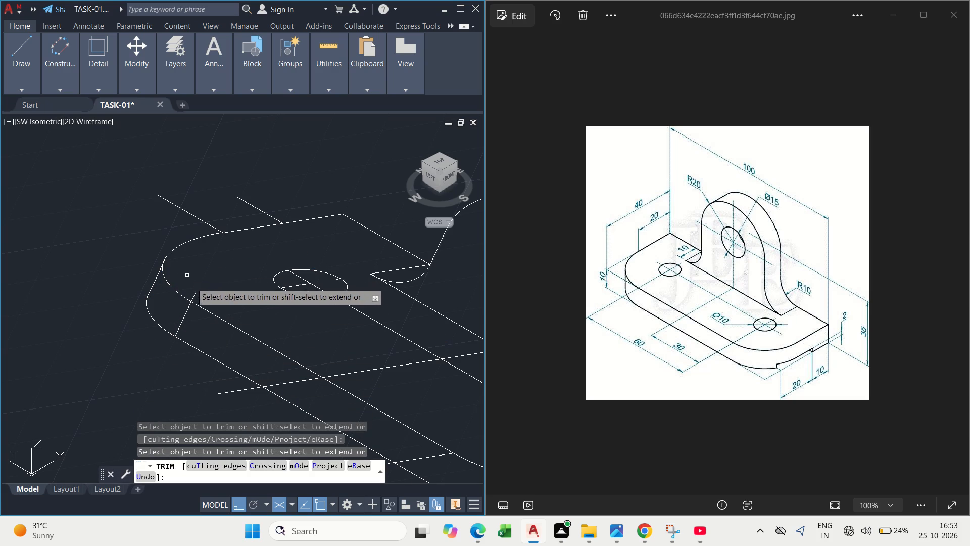
pyautogui.moveTo(192, 284); pyautogui.dragTo(205, 299)
pyautogui.moveTo(190, 286); pyautogui.dragTo(203, 298)
pyautogui.moveTo(198, 294); pyautogui.dragTo(188, 290)
pyautogui.scroll(-2, 190, 290)
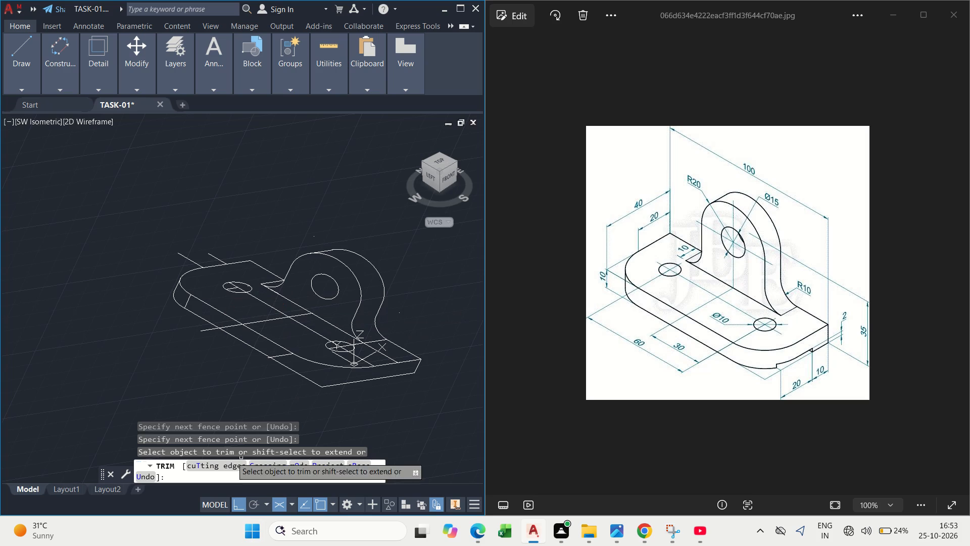
# Draw a thickness line from the near corner arc's front end down past the base's lower front edge.
pyautogui.press('Escape')
pyautogui.scroll(1, 214, 357)
pyautogui.moveTo(212, 350); pyautogui.dragTo(196, 346, button='middle')
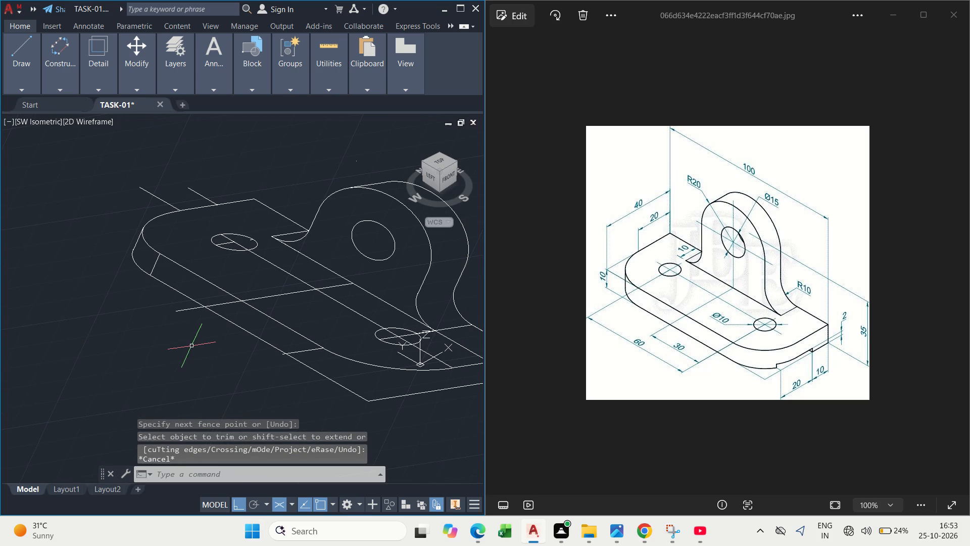
pyautogui.write('L')
pyautogui.press('space')
pyautogui.scroll(2, 329, 348)
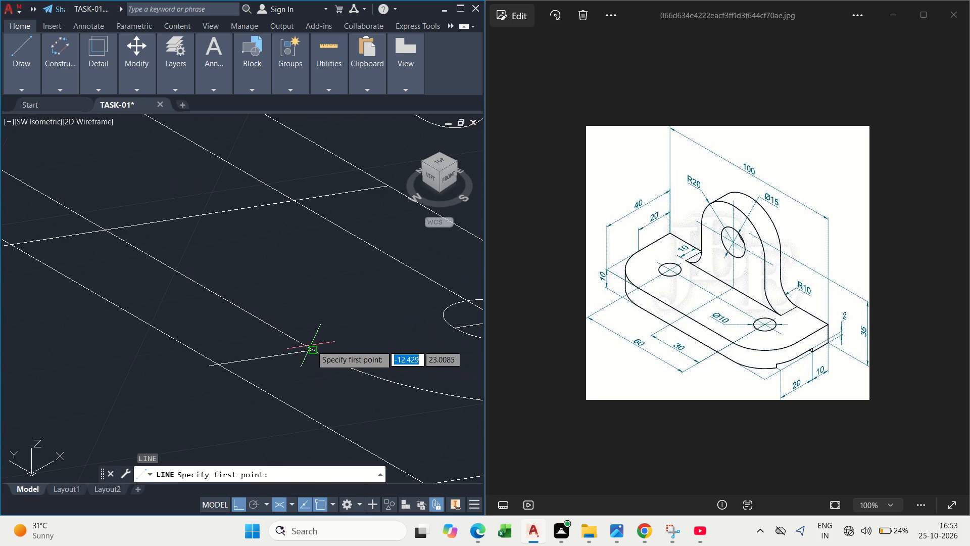
pyautogui.moveTo(313, 349); pyautogui.dragTo(301, 451)
pyautogui.moveTo(295, 426); pyautogui.dragTo(312, 239, button='middle')
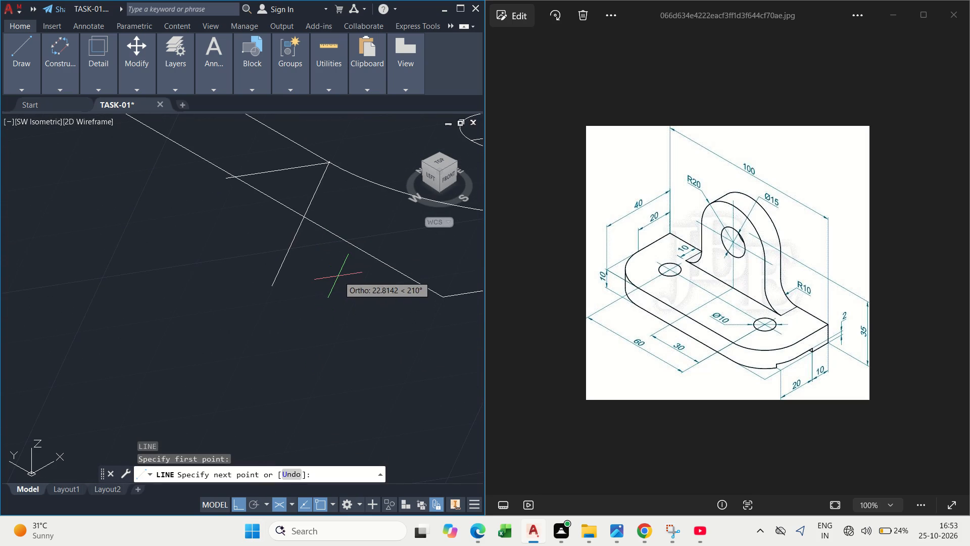
pyautogui.press('F5')
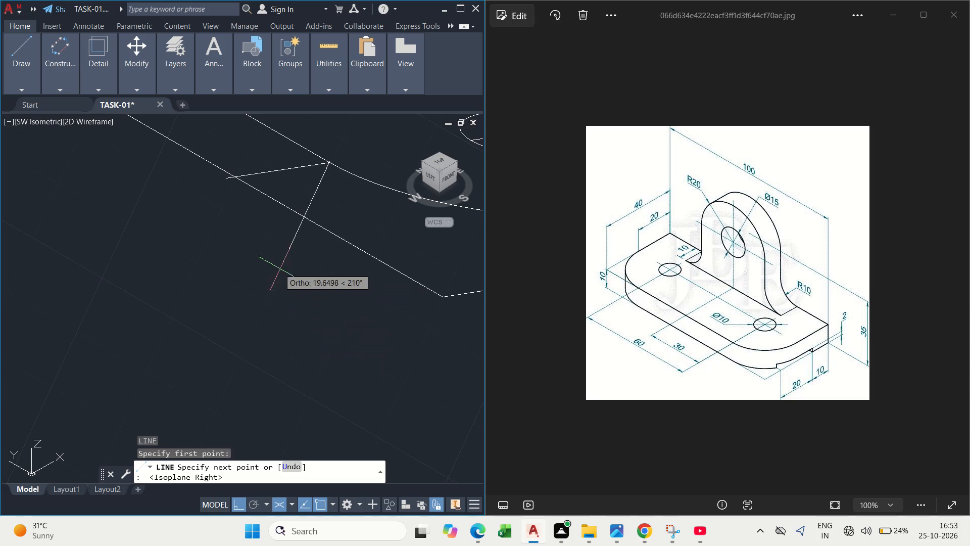
pyautogui.click(293, 254)
pyautogui.scroll(-3, 303, 254)
pyautogui.press('Escape')
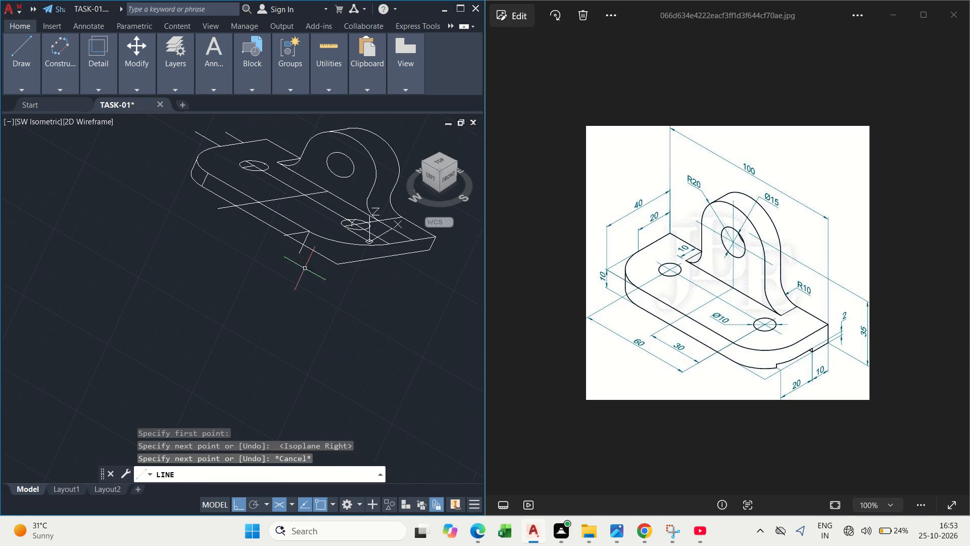
# Trim away the slanted line joining the near corner arc's front end to the lower front edge.
pyautogui.scroll(2, 308, 248)
pyautogui.moveTo(303, 246); pyautogui.dragTo(342, 288, button='middle')
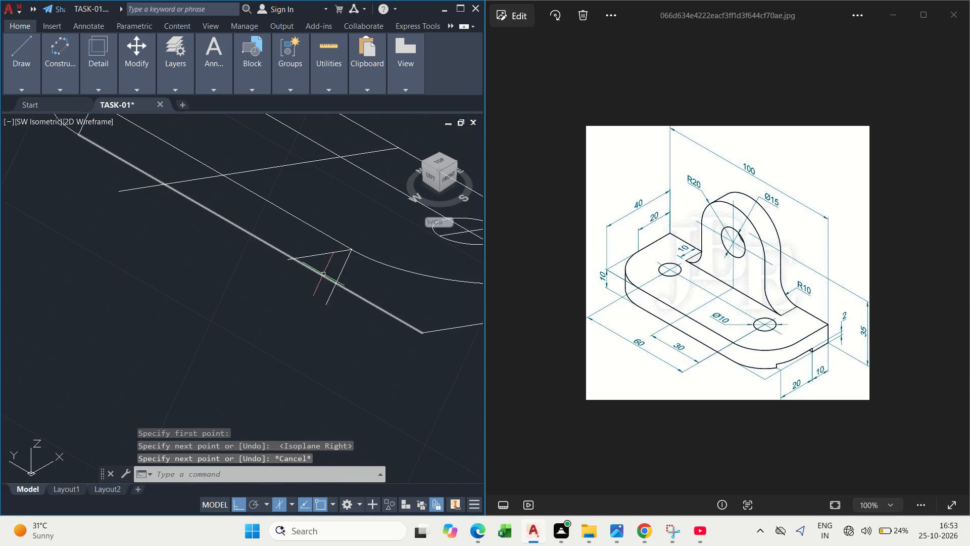
pyautogui.press('t')
pyautogui.press('r')
pyautogui.press('space')
pyautogui.click(323, 261)
pyautogui.click(319, 249)
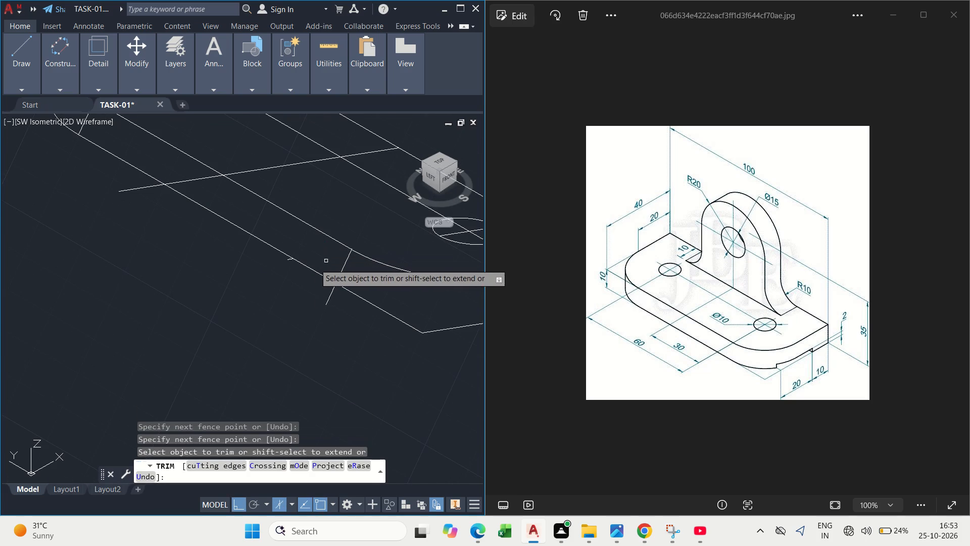
pyautogui.press('Escape')
pyautogui.scroll(-2, 342, 346)
pyautogui.press('Escape')
pyautogui.middleClick(362, 333)
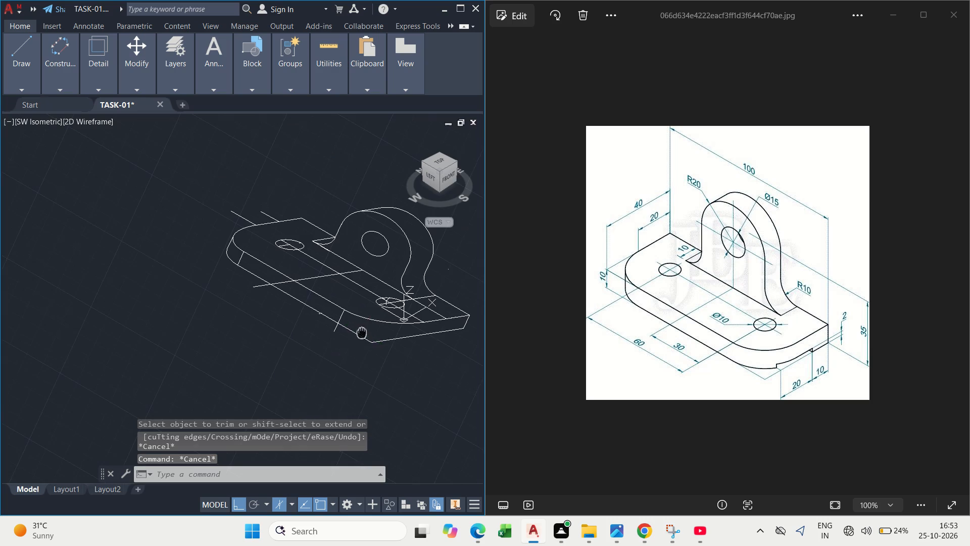
# Copy the near corner arc from its front end to where the thickness line meets the lower front edge.
pyautogui.scroll(2, 361, 329)
pyautogui.moveTo(371, 323); pyautogui.dragTo(366, 312)
pyautogui.click(357, 300)
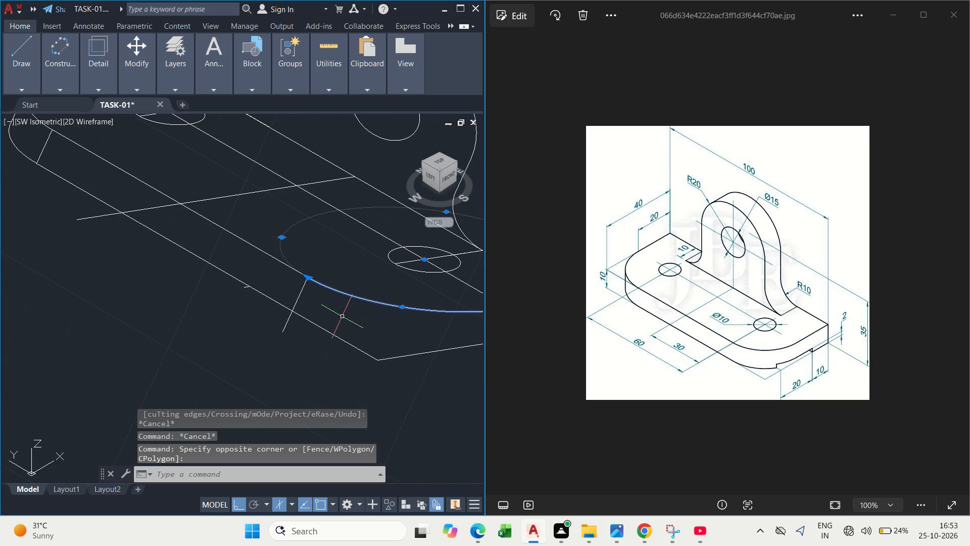
pyautogui.press('c')
pyautogui.click(383, 354)
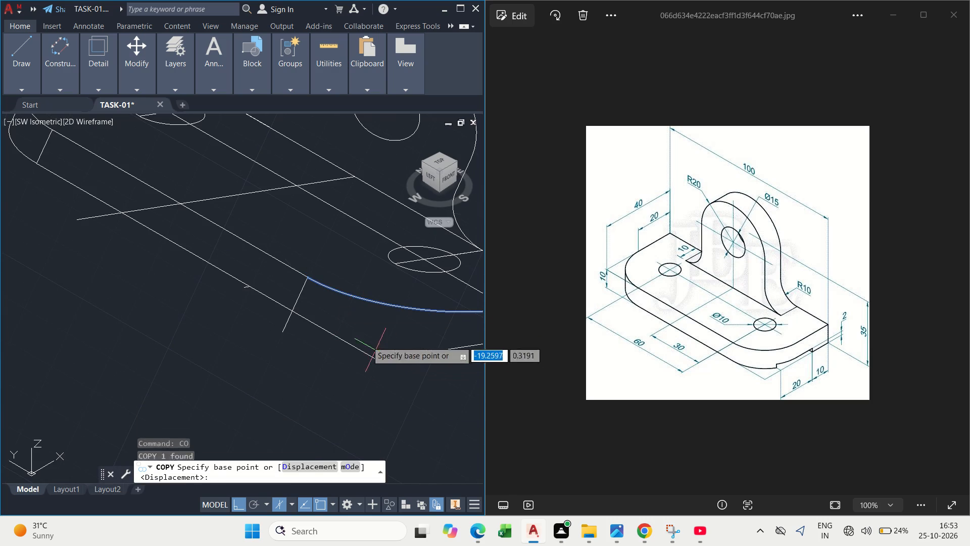
pyautogui.click(311, 278)
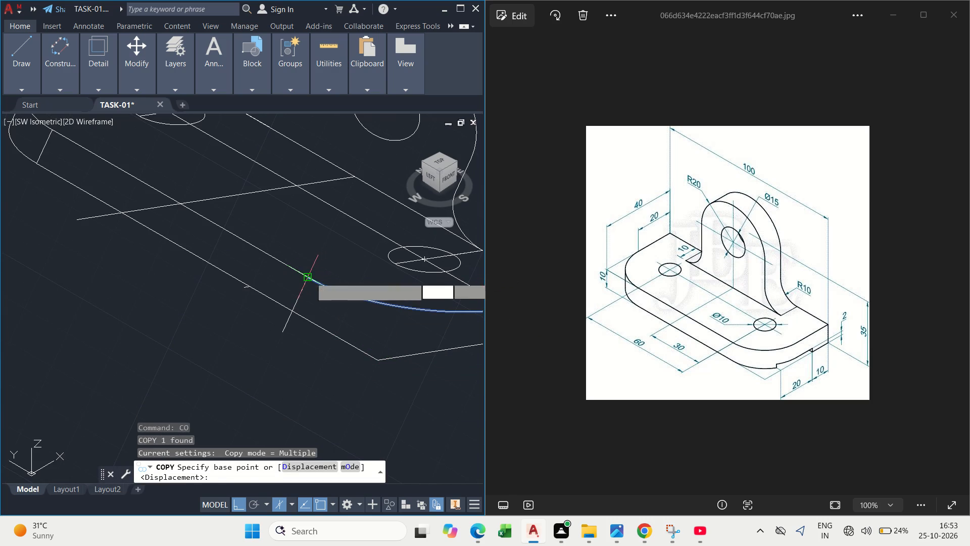
pyautogui.click(294, 310)
pyautogui.press('Escape')
# Trim the base's lower front and end edges where they run past the copied arc to the sharp corner.
pyautogui.moveTo(329, 330); pyautogui.dragTo(328, 330, button='middle')
pyautogui.scroll(-3, 327, 330)
pyautogui.moveTo(328, 330); pyautogui.dragTo(322, 327, button='middle')
pyautogui.scroll(1, 329, 325)
pyautogui.write('TR')
pyautogui.press('space')
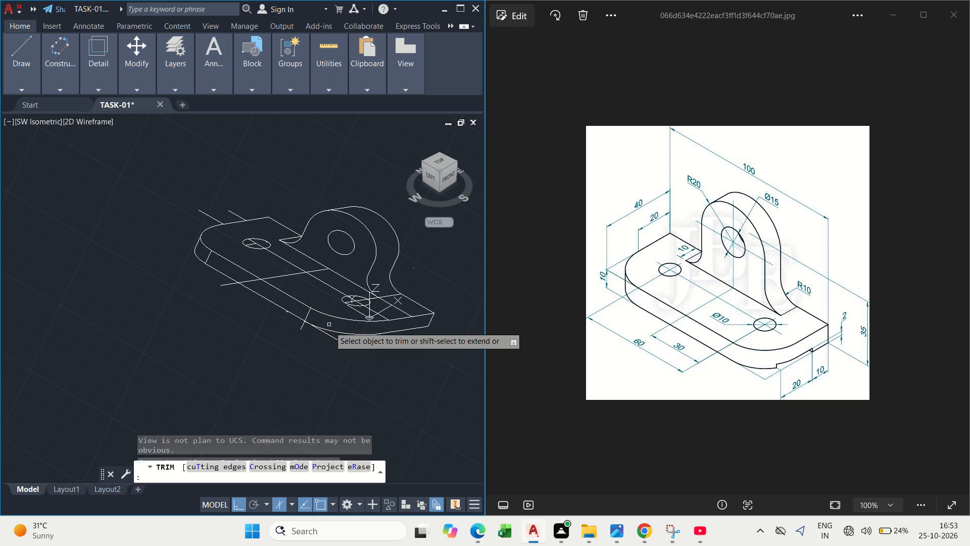
pyautogui.scroll(2, 351, 344)
pyautogui.moveTo(339, 337); pyautogui.dragTo(316, 332)
pyautogui.moveTo(311, 331); pyautogui.dragTo(306, 338)
pyautogui.press('Escape')
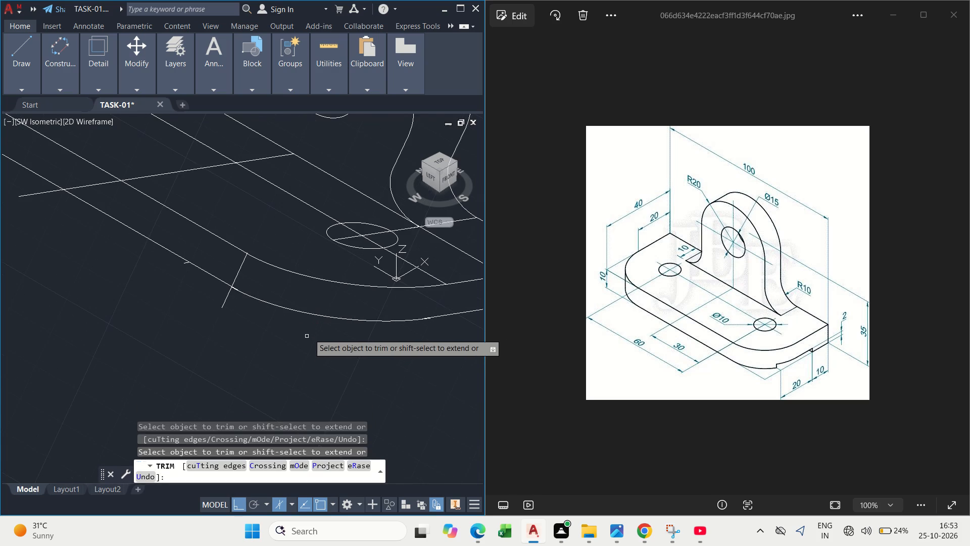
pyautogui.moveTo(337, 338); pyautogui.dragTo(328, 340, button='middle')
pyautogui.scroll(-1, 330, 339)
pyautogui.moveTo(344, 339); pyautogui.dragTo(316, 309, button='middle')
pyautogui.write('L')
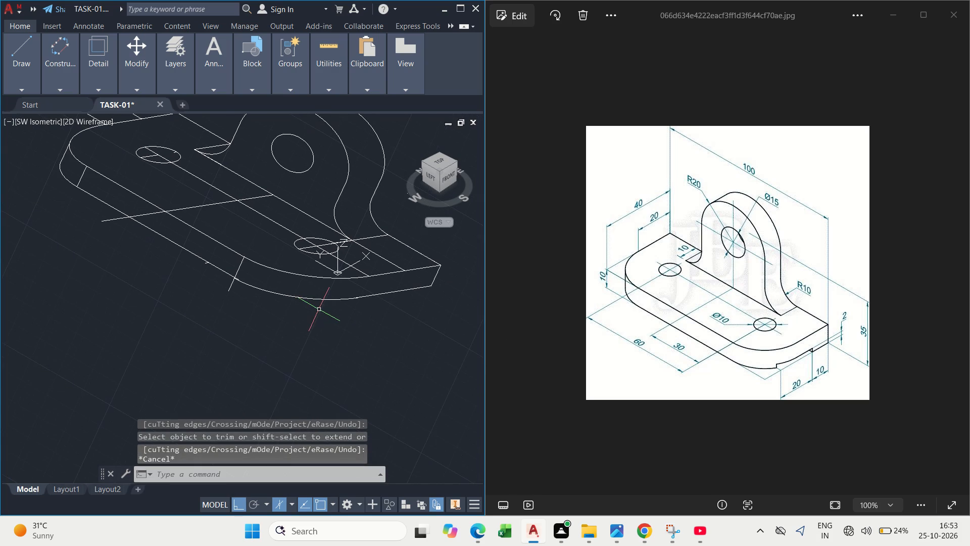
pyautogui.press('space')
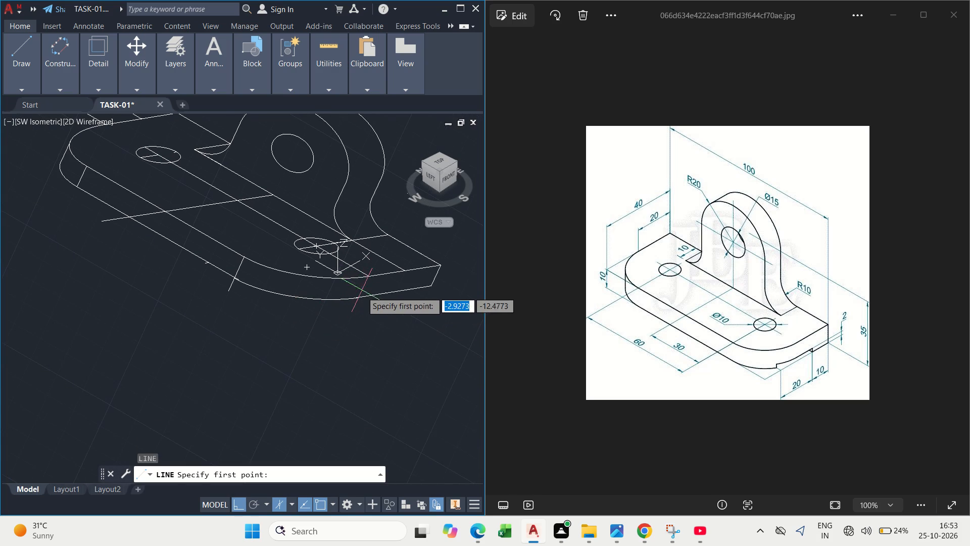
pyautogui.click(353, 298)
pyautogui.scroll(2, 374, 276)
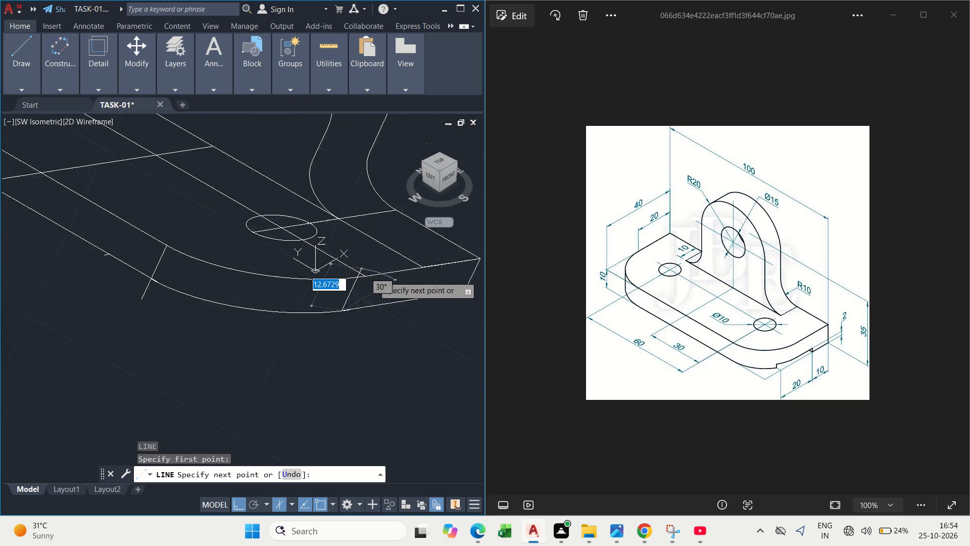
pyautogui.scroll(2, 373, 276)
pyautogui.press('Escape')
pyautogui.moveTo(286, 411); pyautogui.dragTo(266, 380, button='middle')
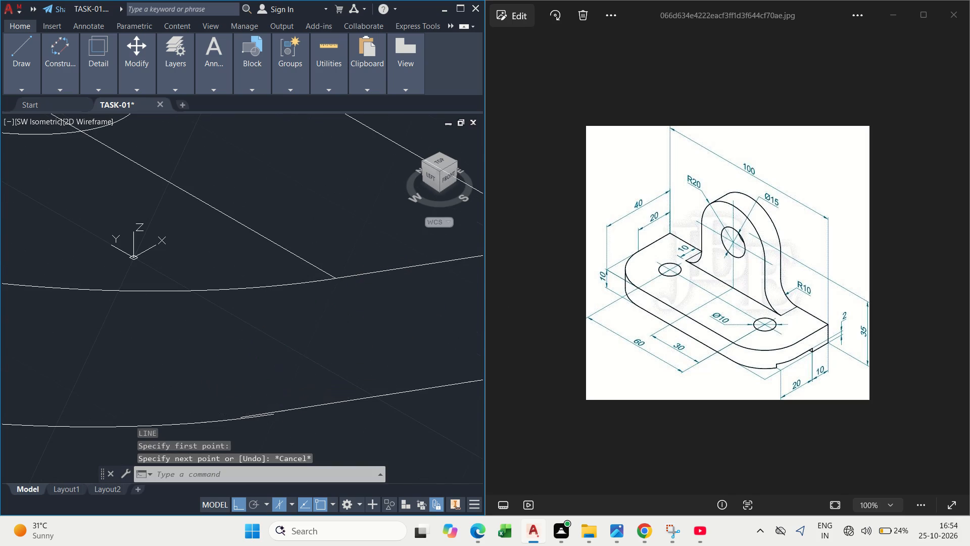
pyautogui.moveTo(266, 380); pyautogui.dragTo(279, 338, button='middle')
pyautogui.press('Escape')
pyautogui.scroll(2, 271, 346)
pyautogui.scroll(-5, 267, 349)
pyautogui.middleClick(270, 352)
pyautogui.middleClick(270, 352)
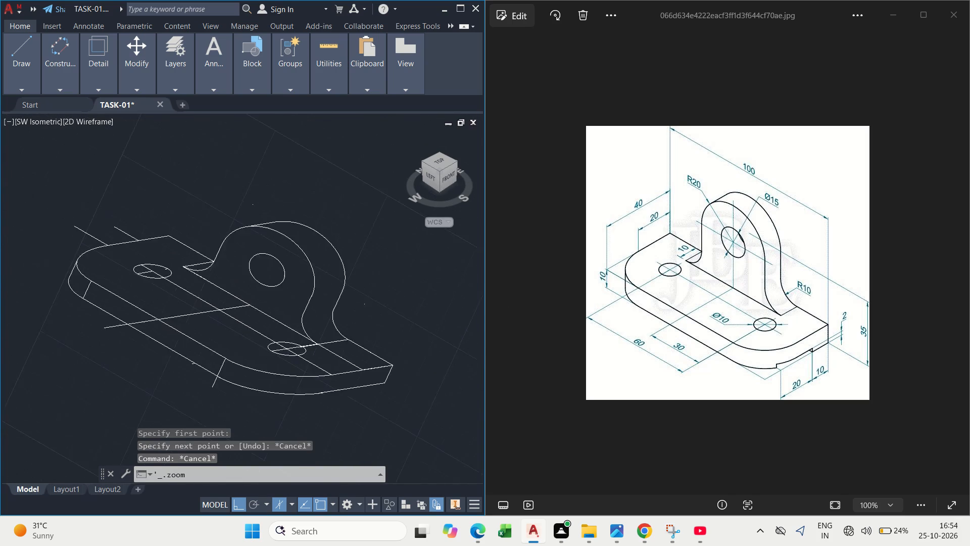
# Delete the short leftover stub beside the base's lower front edge.
pyautogui.scroll(2, 248, 348)
pyautogui.moveTo(273, 353); pyautogui.dragTo(391, 263, button='middle')
pyautogui.scroll(4, 285, 311)
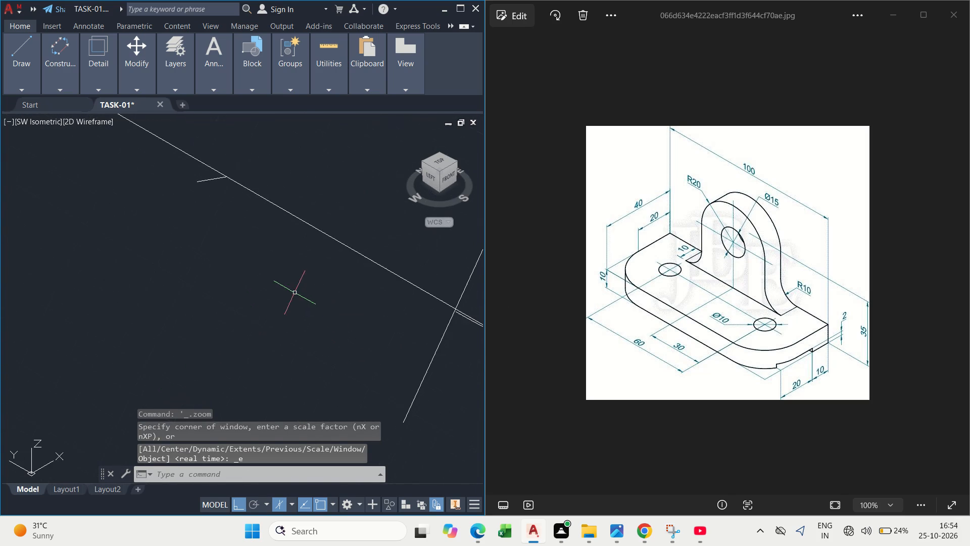
pyautogui.moveTo(293, 286); pyautogui.dragTo(315, 360, button='middle')
pyautogui.moveTo(159, 191); pyautogui.dragTo(193, 247)
pyautogui.click(271, 286)
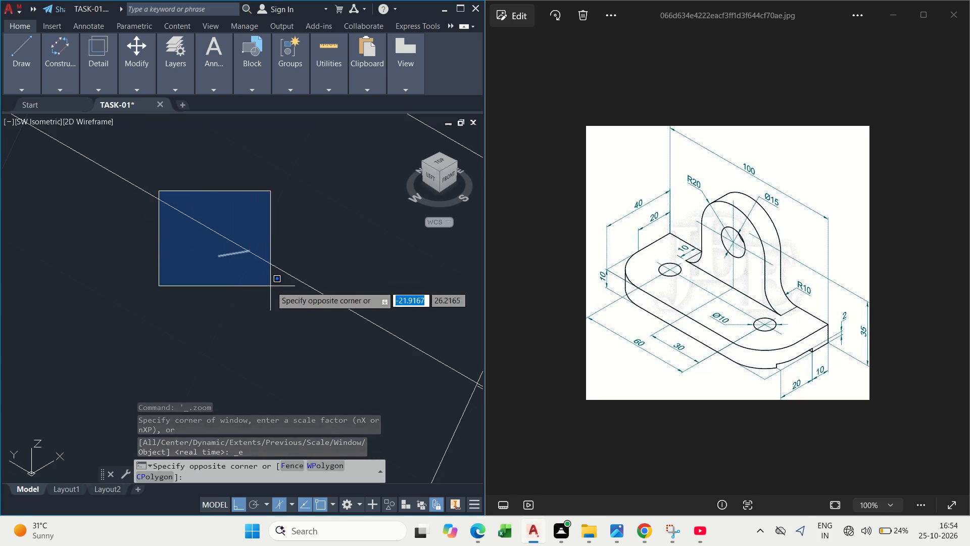
pyautogui.press('Delete')
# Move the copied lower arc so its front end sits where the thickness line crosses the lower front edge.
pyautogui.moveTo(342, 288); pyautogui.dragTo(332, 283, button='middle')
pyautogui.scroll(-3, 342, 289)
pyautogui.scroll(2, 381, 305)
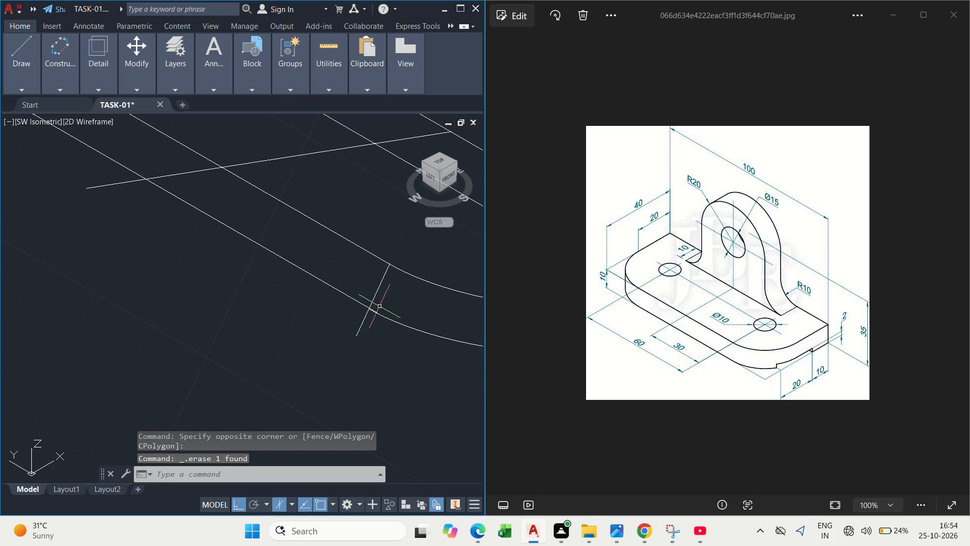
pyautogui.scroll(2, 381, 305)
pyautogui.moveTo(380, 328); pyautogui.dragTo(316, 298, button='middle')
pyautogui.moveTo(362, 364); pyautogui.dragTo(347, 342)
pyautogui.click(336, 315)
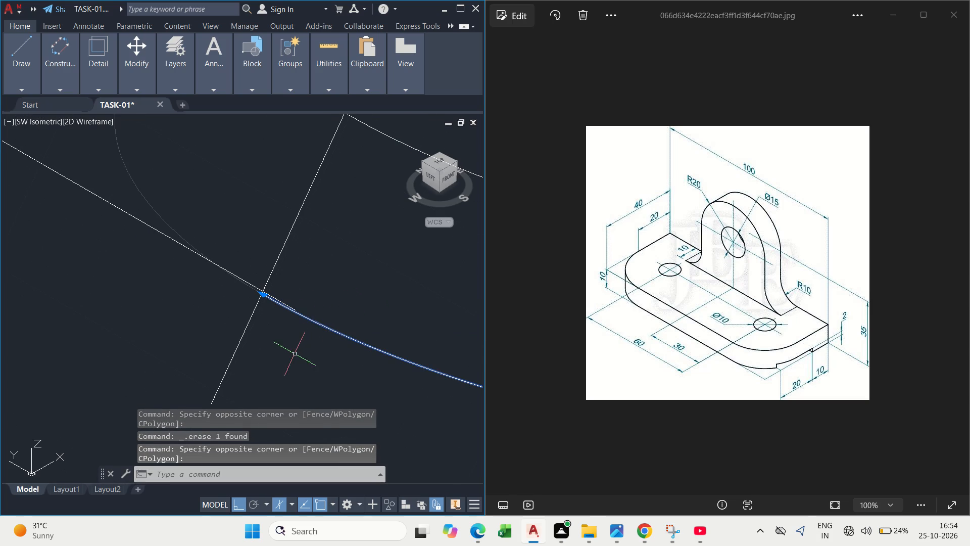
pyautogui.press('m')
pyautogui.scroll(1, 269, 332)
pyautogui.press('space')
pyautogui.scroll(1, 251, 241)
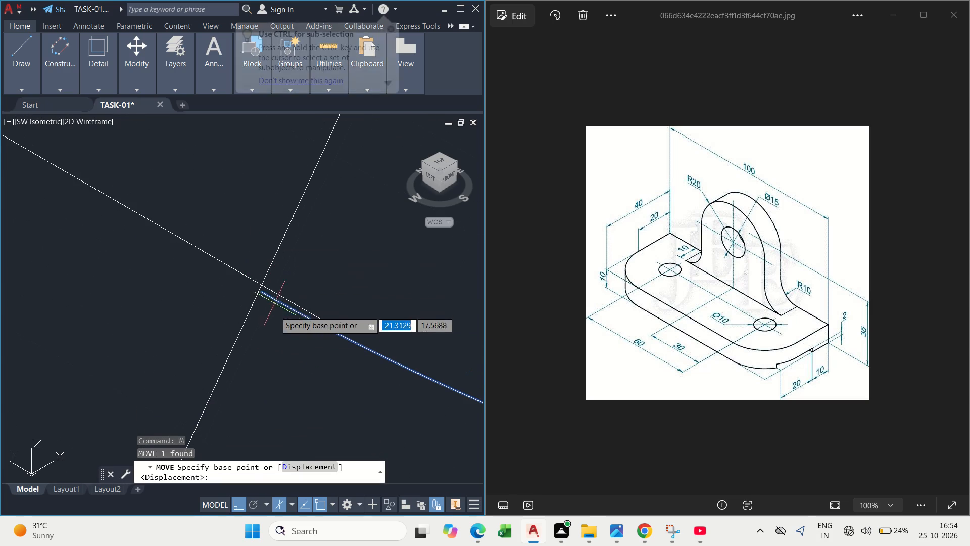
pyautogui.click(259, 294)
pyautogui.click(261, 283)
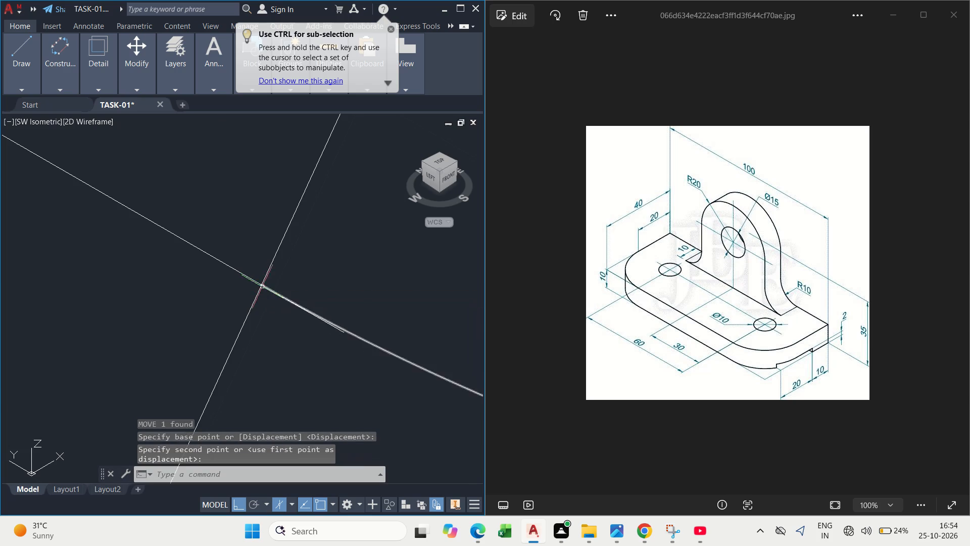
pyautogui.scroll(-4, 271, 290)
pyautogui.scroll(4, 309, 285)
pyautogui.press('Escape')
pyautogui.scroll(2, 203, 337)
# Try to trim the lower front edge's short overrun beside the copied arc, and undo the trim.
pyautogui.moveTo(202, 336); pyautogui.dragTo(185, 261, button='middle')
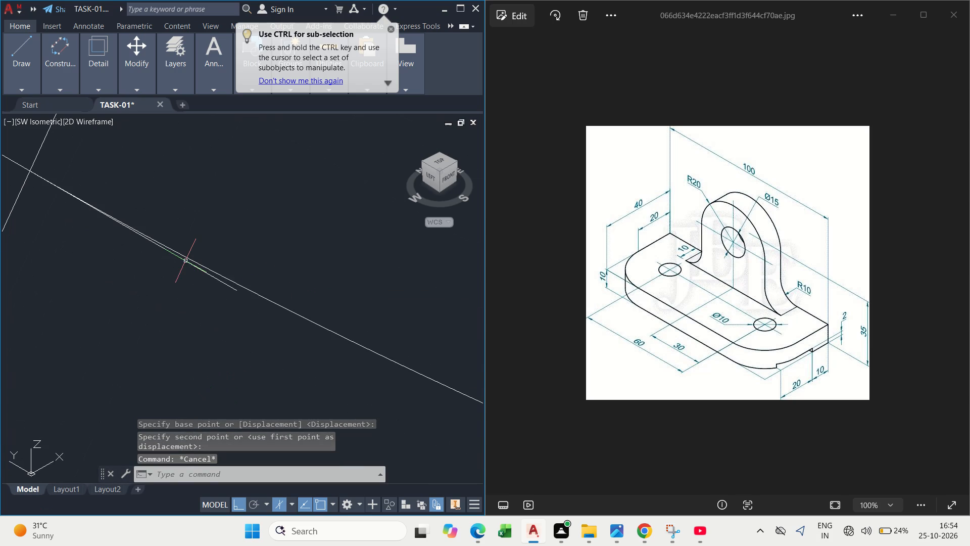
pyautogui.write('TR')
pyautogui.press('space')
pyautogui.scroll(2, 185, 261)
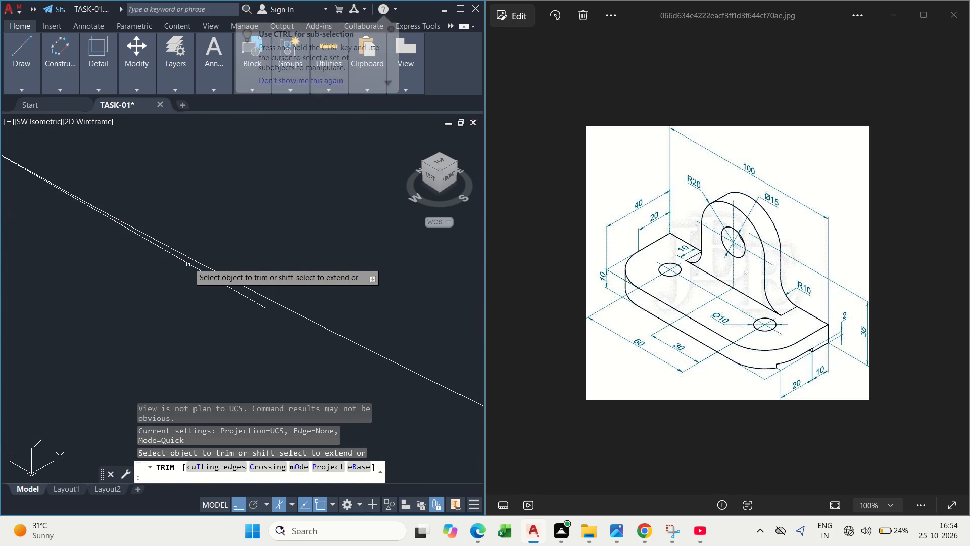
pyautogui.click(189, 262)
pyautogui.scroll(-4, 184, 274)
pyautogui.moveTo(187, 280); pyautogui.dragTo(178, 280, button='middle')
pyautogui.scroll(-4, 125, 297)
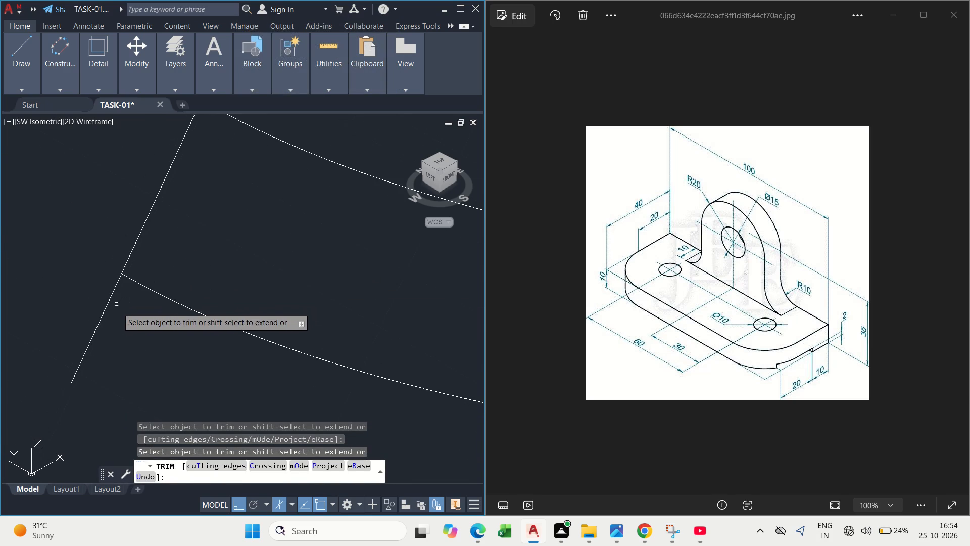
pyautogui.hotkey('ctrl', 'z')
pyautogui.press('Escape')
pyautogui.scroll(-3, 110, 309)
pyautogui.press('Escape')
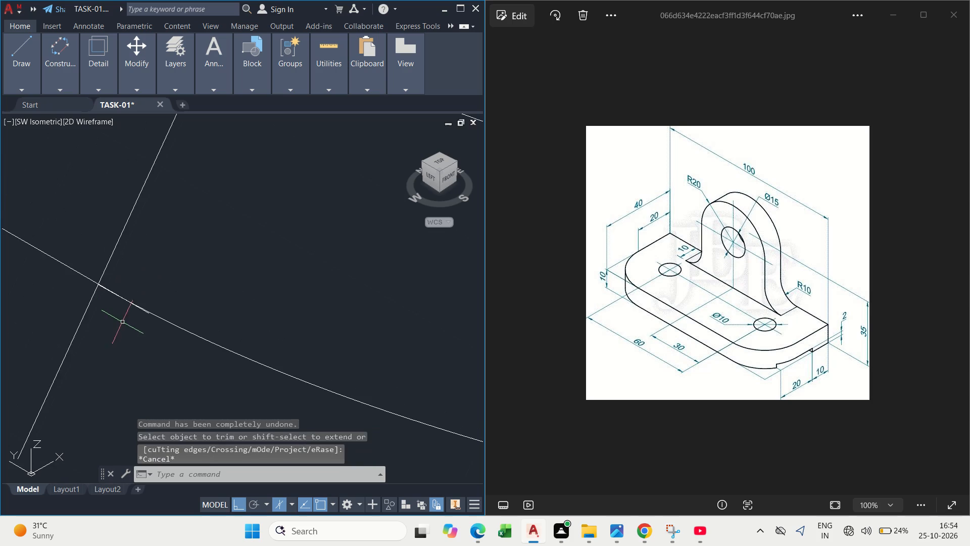
# Delete the copied lower arc at the base's near corner.
pyautogui.moveTo(116, 318); pyautogui.dragTo(268, 353, button='middle')
pyautogui.scroll(-4, 247, 350)
pyautogui.scroll(5, 252, 351)
pyautogui.scroll(3, 282, 302)
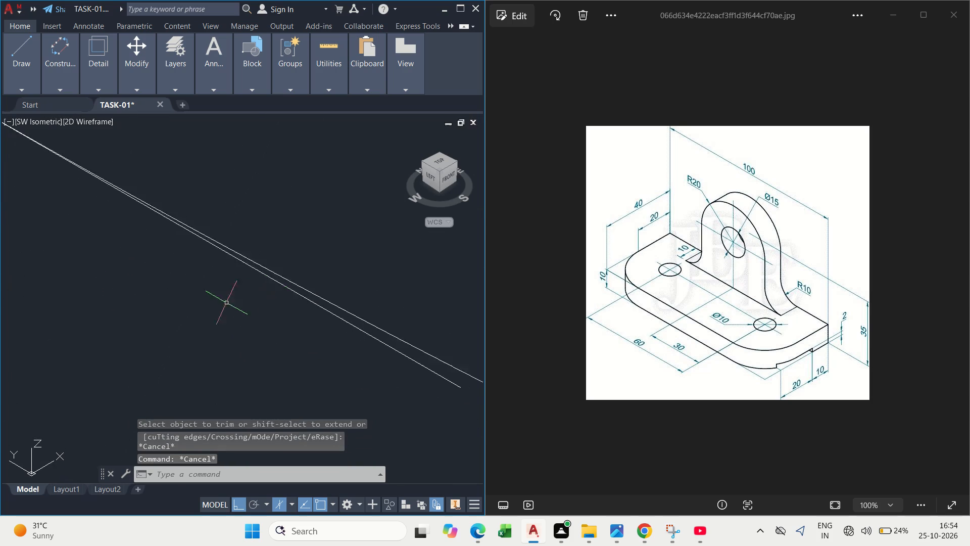
pyautogui.scroll(-2, 196, 309)
pyautogui.moveTo(225, 359); pyautogui.dragTo(241, 377, button='middle')
pyautogui.scroll(4, 139, 235)
pyautogui.scroll(-8, 139, 236)
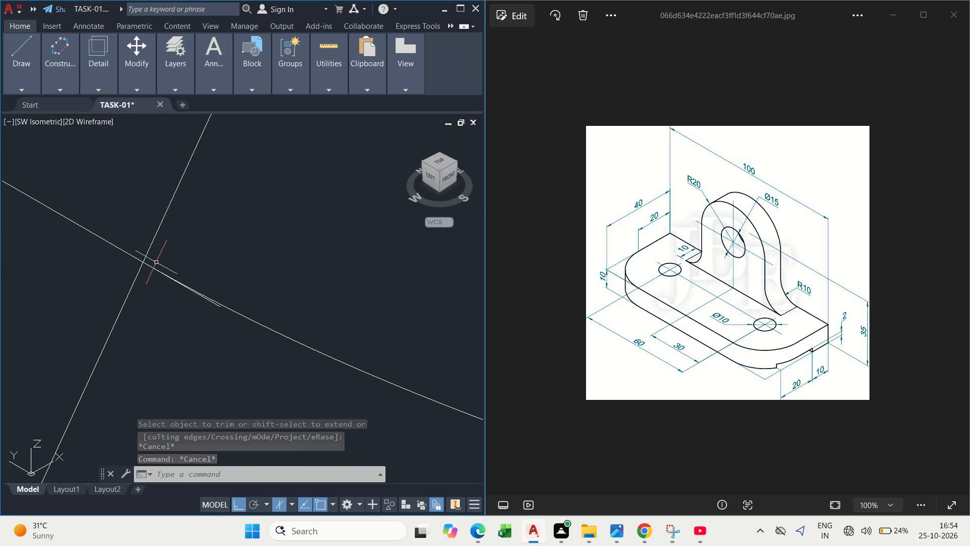
pyautogui.moveTo(195, 252); pyautogui.dragTo(102, 287, button='middle')
pyautogui.scroll(-4, 143, 286)
pyautogui.press('Escape')
pyautogui.scroll(-2, 287, 267)
pyautogui.scroll(1, 294, 288)
pyautogui.scroll(1, 327, 329)
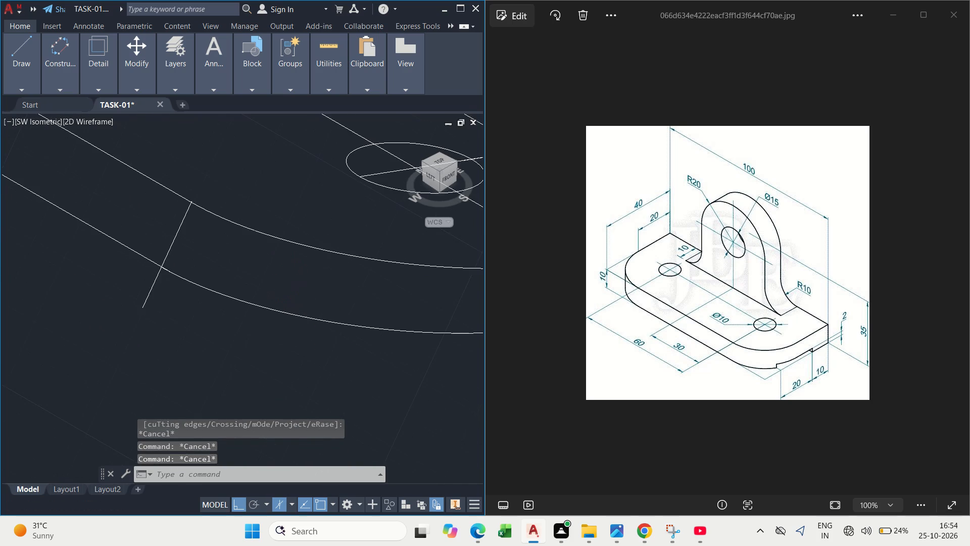
pyautogui.moveTo(328, 330); pyautogui.dragTo(311, 314)
pyautogui.moveTo(294, 293); pyautogui.dragTo(299, 296)
pyautogui.scroll(-2, 302, 307)
pyautogui.press('Delete')
# Draw a construction line 10 units down from the near hole's centre, continuing past the thickness line's crossing with the lower front edge.
pyautogui.scroll(-1, 288, 319)
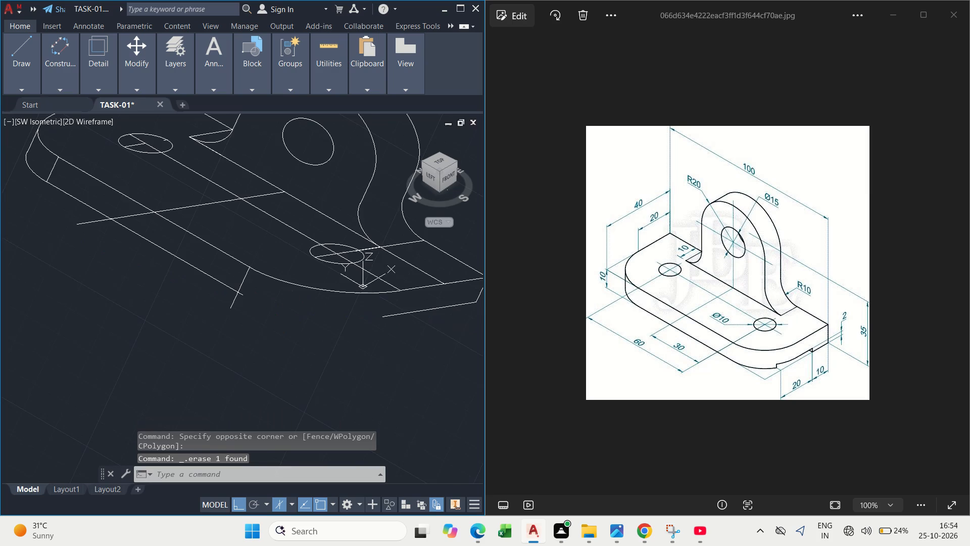
pyautogui.scroll(-1, 282, 312)
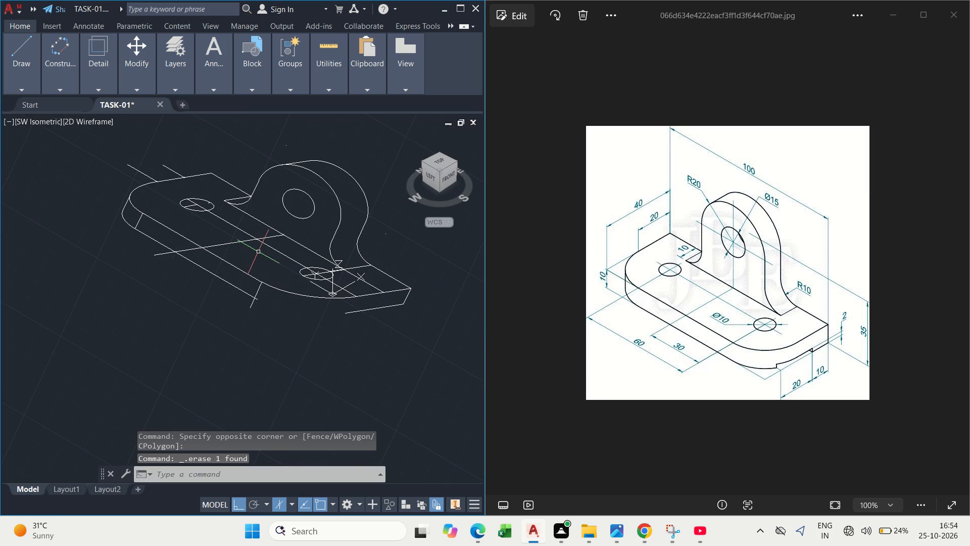
pyautogui.scroll(-2, 215, 290)
pyautogui.scroll(3, 248, 304)
pyautogui.scroll(1, 249, 229)
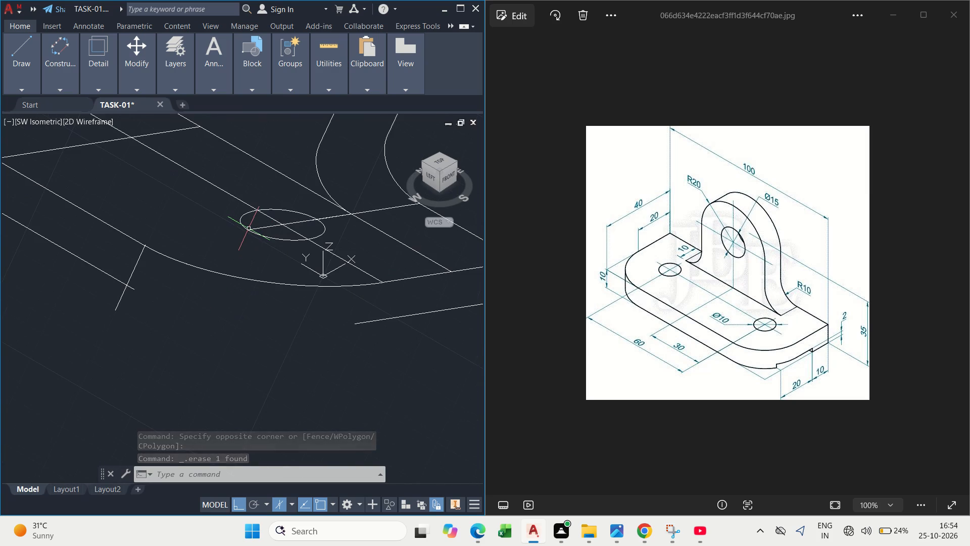
pyautogui.write('L')
pyautogui.press('space')
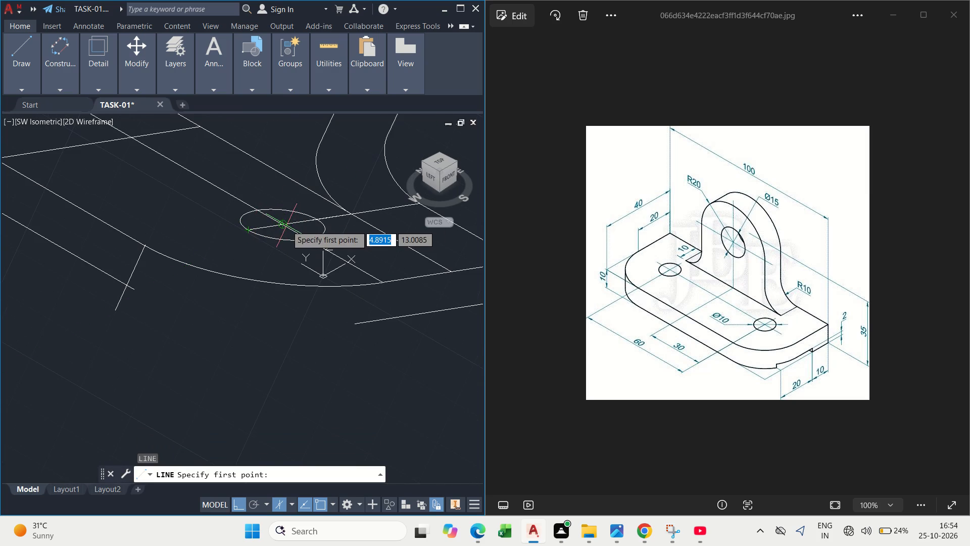
pyautogui.moveTo(286, 225); pyautogui.dragTo(286, 239)
pyautogui.write('10')
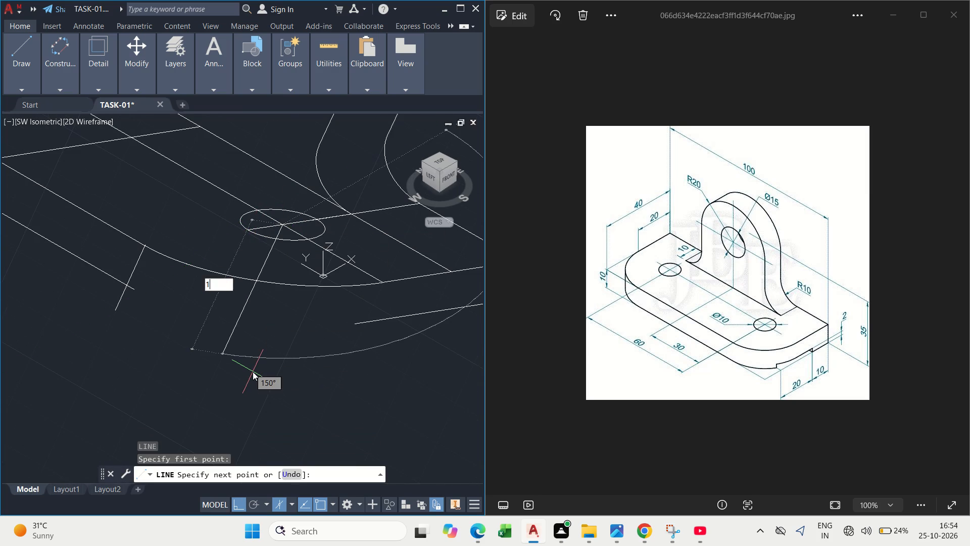
pyautogui.press('Return')
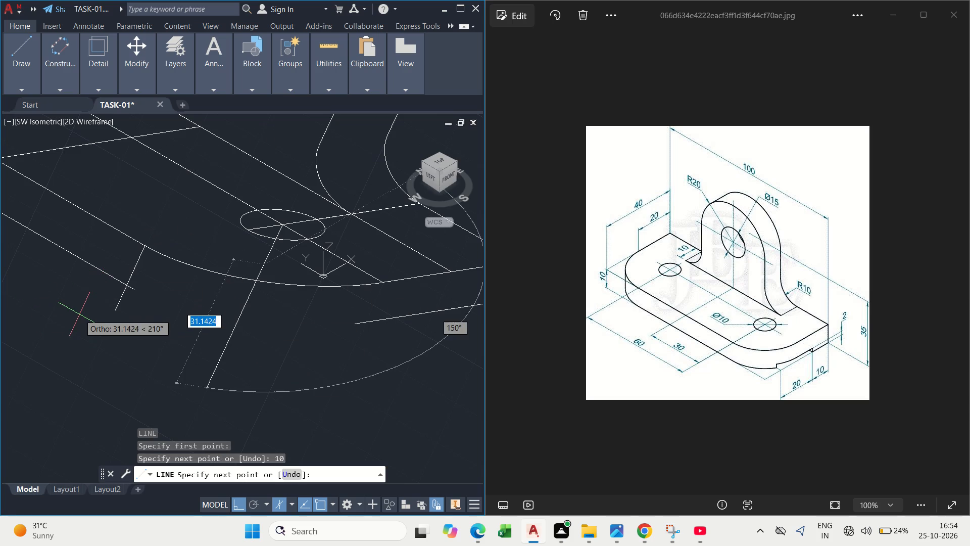
pyautogui.press('F5')
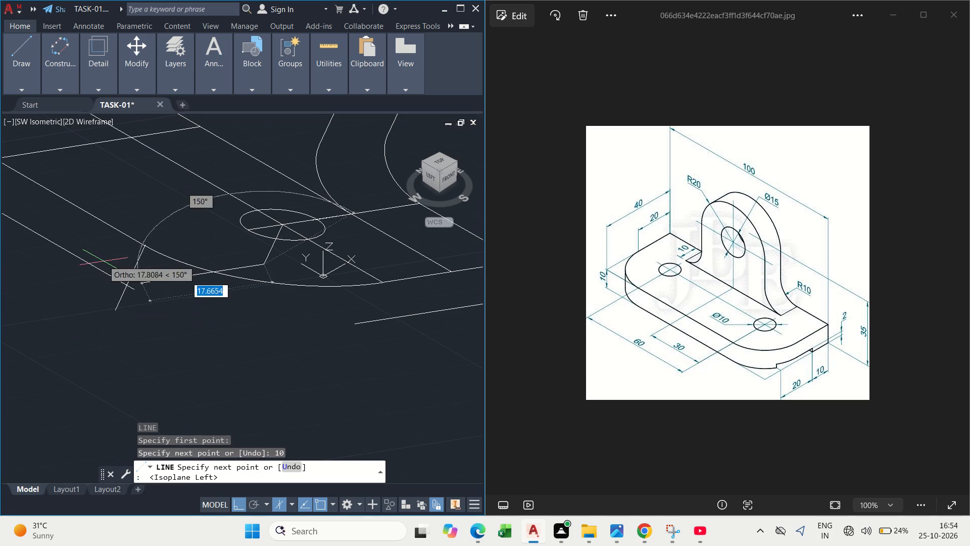
pyautogui.scroll(3, 28, 280)
pyautogui.click(26, 269)
pyautogui.press('Escape')
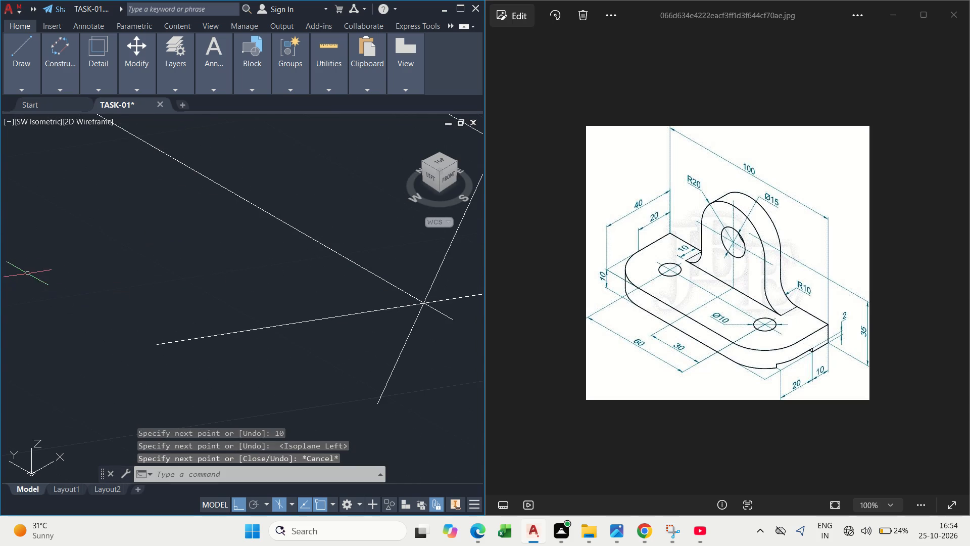
pyautogui.scroll(-2, 42, 267)
pyautogui.moveTo(69, 264); pyautogui.dragTo(25, 284, button='middle')
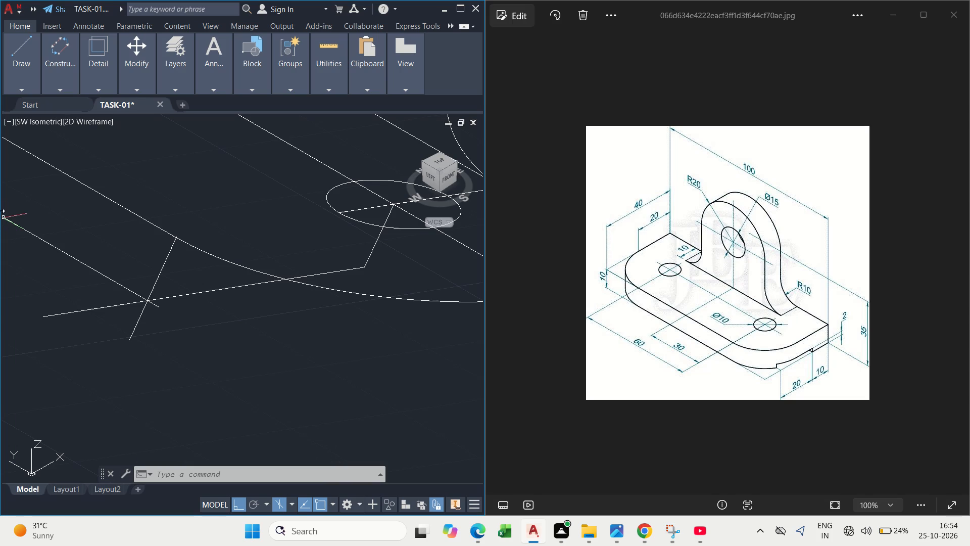
pyautogui.moveTo(190, 355); pyautogui.dragTo(174, 321, button='middle')
pyautogui.scroll(-1, 180, 340)
pyautogui.press('Escape')
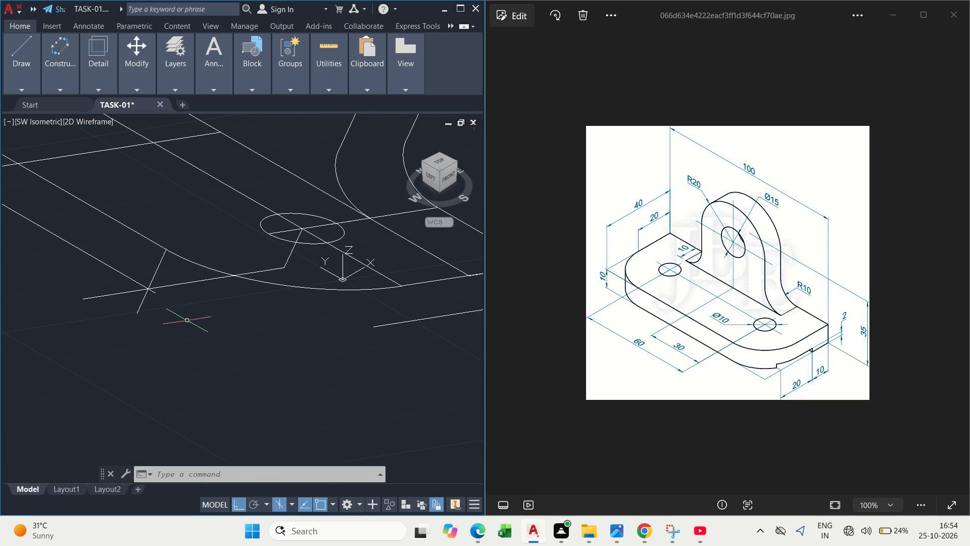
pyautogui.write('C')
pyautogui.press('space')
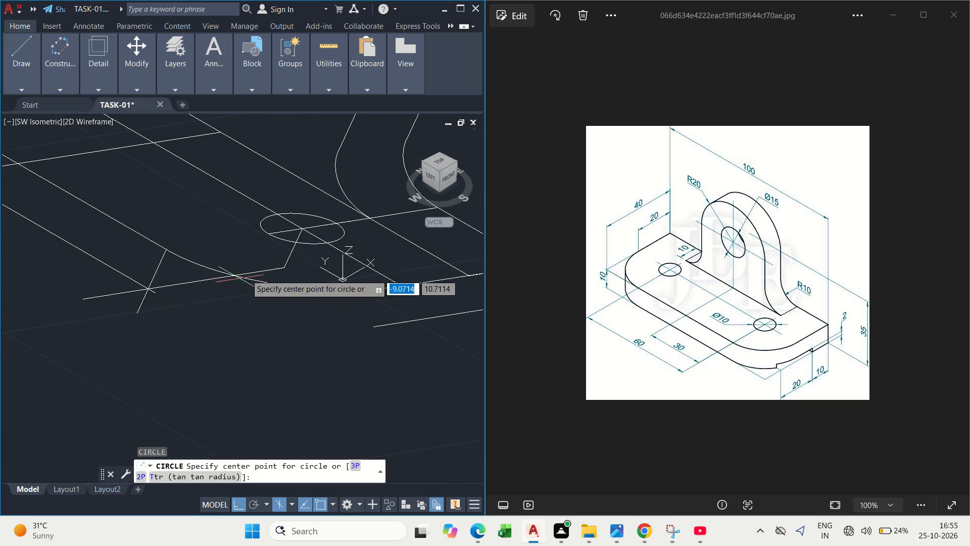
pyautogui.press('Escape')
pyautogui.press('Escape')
# Draw a 20-unit radius isocircle centred on the construction lines' corner, reaching the thickness line's crossing with the lower front edge.
pyautogui.press('e')
pyautogui.press('l')
pyautogui.write('II')
pyautogui.click(249, 318)
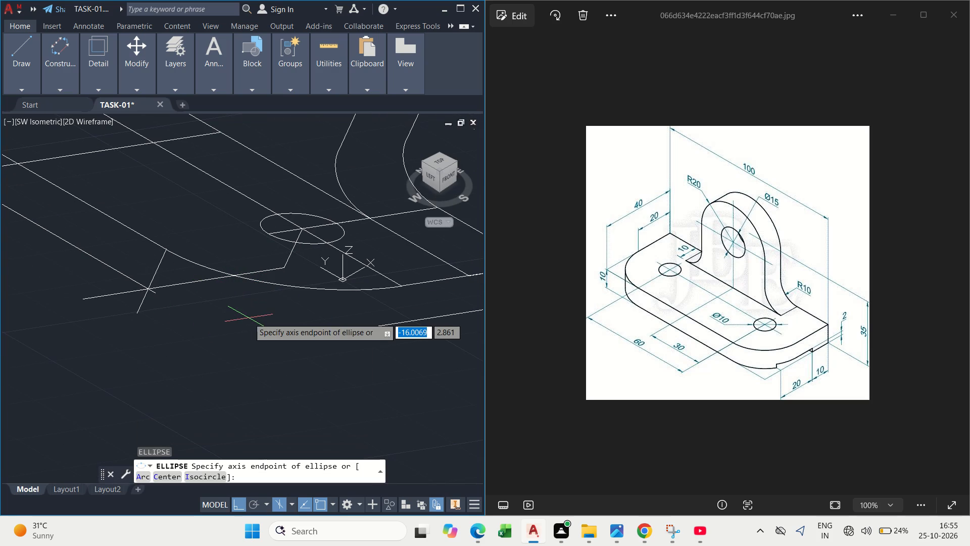
pyautogui.click(206, 478)
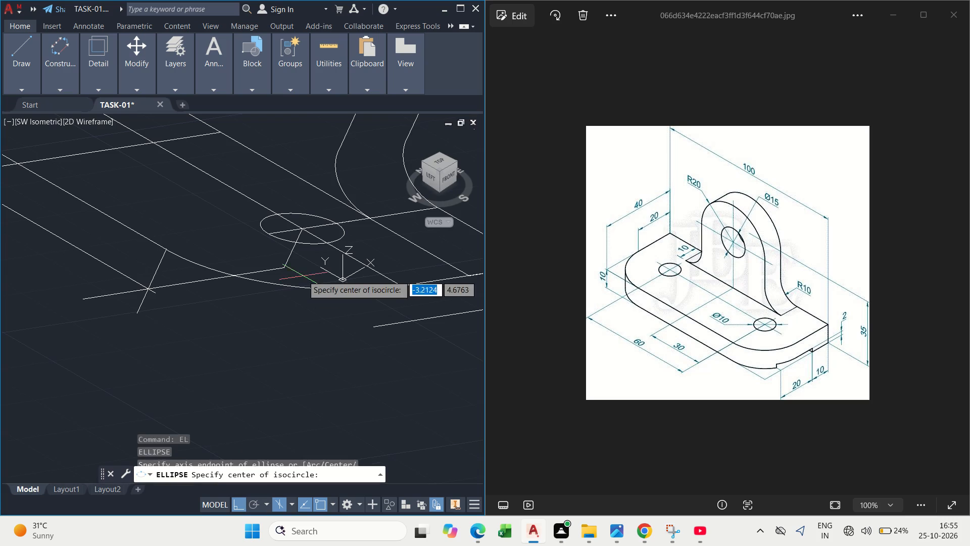
pyautogui.click(285, 268)
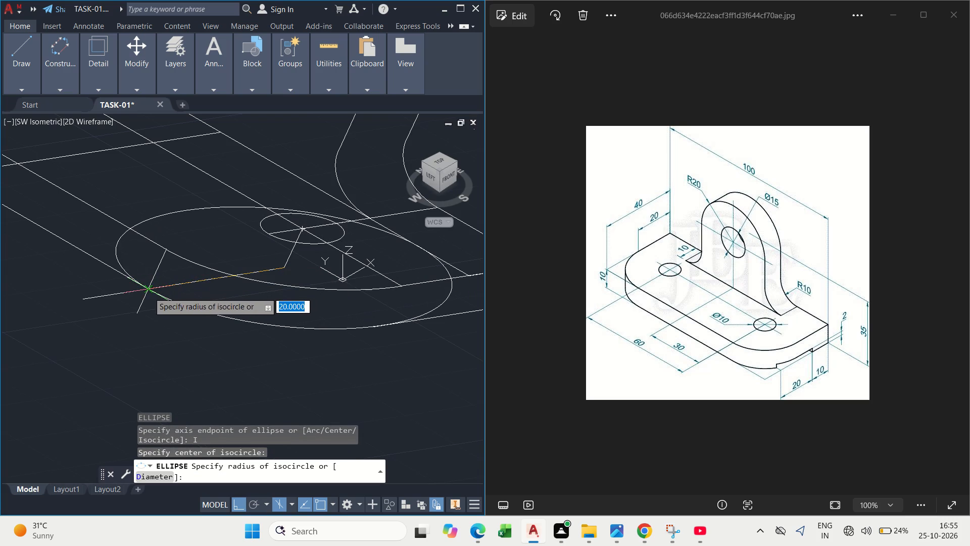
pyautogui.click(148, 292)
pyautogui.press('Escape')
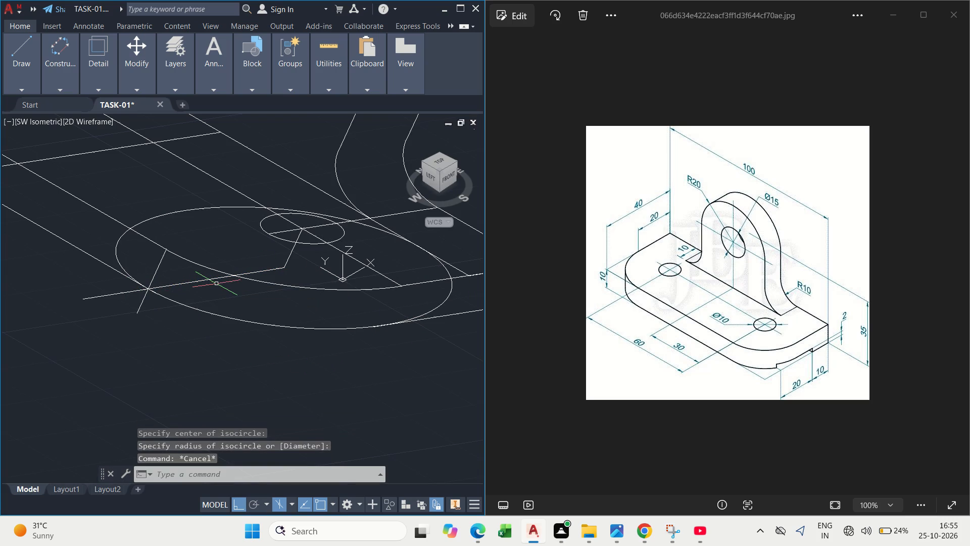
# Trim the isocircle at both ends of the lower corner and delete its leftover upper arc.
pyautogui.press('t')
pyautogui.press('r')
pyautogui.press('space')
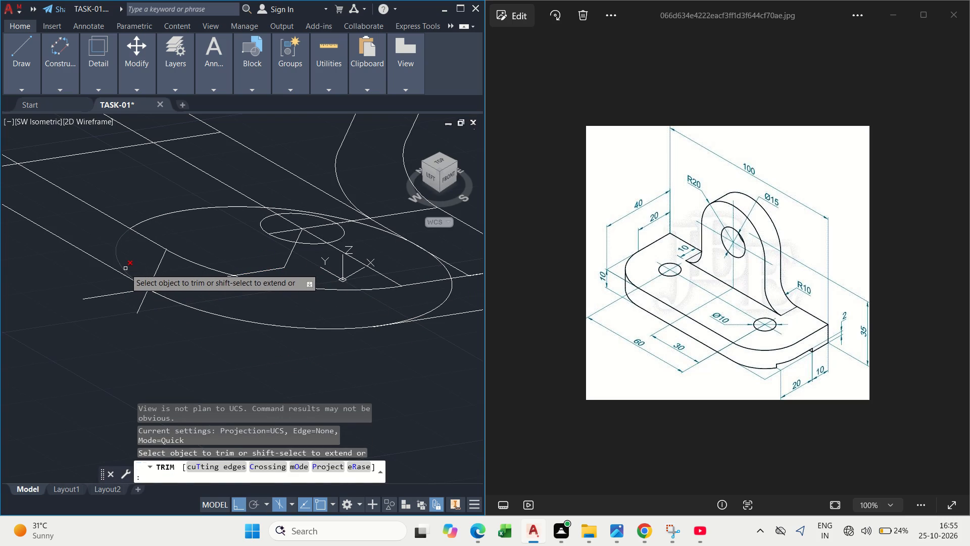
pyautogui.click(125, 268)
pyautogui.click(424, 312)
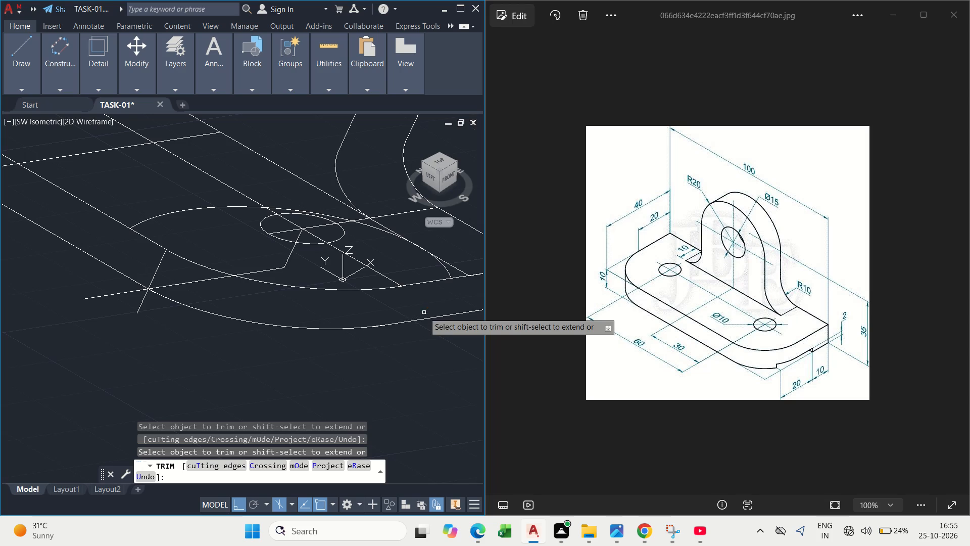
pyautogui.moveTo(386, 305); pyautogui.dragTo(377, 315, button='middle')
pyautogui.press('Escape')
pyautogui.click(358, 237)
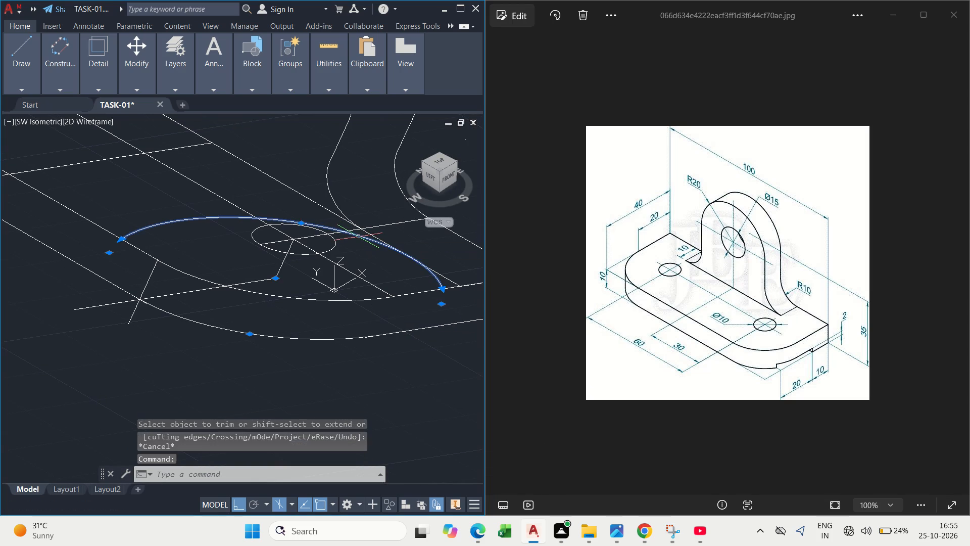
pyautogui.press('Delete')
# Delete the two construction lines used to locate the lower isocircle's centre.
pyautogui.moveTo(354, 257); pyautogui.dragTo(346, 306, button='middle')
pyautogui.scroll(2, 285, 315)
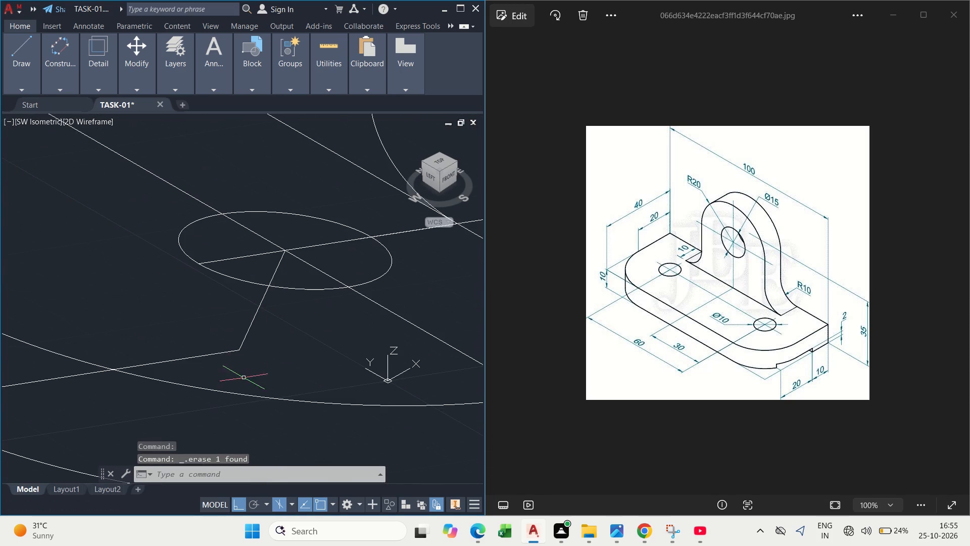
pyautogui.moveTo(253, 366); pyautogui.dragTo(233, 350)
pyautogui.moveTo(206, 329); pyautogui.dragTo(211, 333)
pyautogui.scroll(-1, 252, 339)
pyautogui.press('Delete')
# Trim the centreline between the near hole and the upright's foot, and the long base line's extension beyond that foot.
pyautogui.scroll(-3, 251, 347)
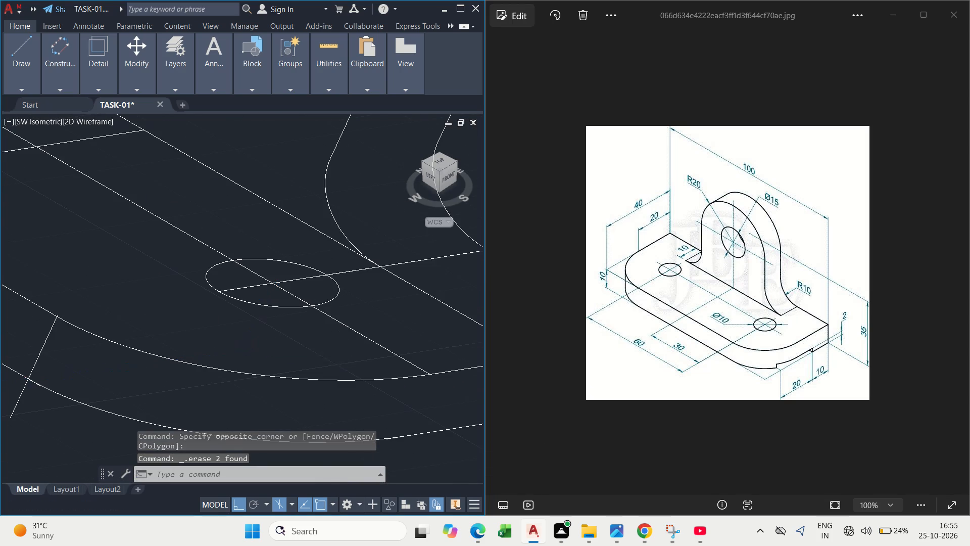
pyautogui.scroll(3, 281, 333)
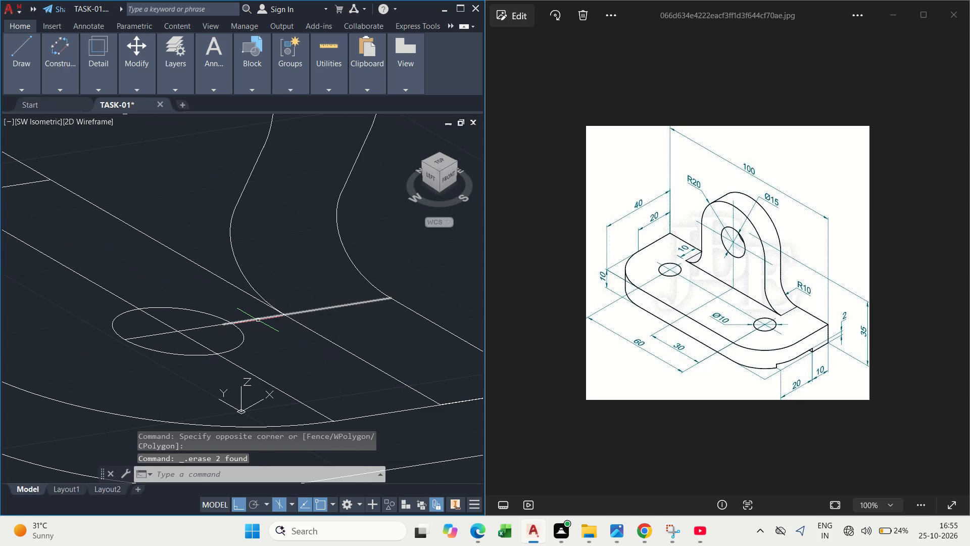
pyautogui.press('t')
pyautogui.press('r')
pyautogui.press('space')
pyautogui.scroll(1, 265, 322)
pyautogui.moveTo(253, 311); pyautogui.dragTo(294, 337)
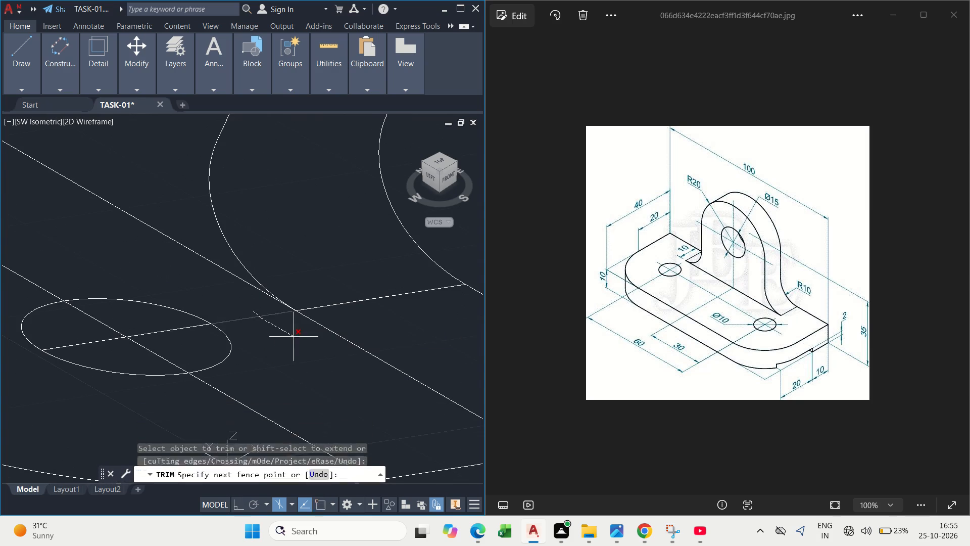
pyautogui.scroll(-2, 289, 334)
pyautogui.moveTo(326, 340); pyautogui.dragTo(309, 353)
pyautogui.scroll(-1, 308, 350)
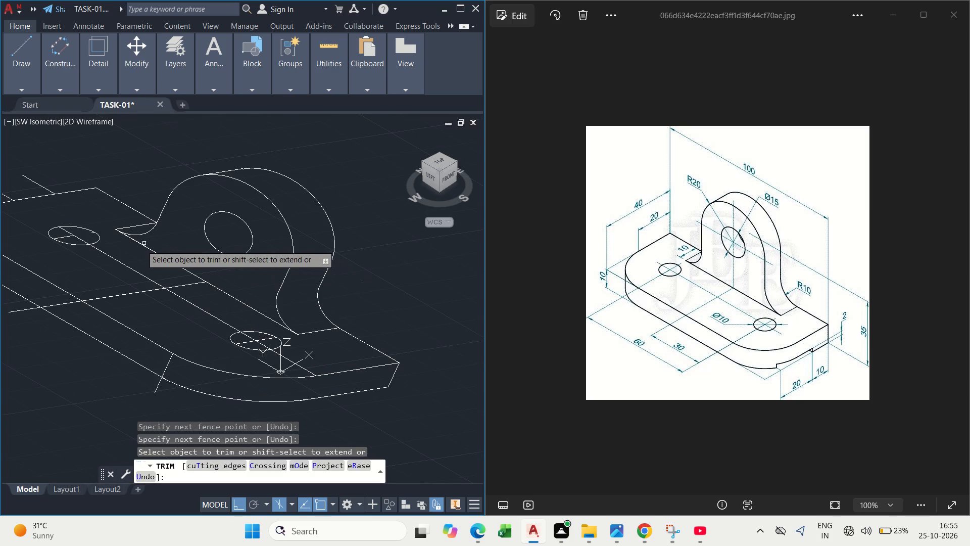
pyautogui.scroll(2, 141, 245)
pyautogui.moveTo(133, 301); pyautogui.dragTo(149, 316, button='middle')
pyautogui.scroll(-2, 149, 316)
pyautogui.press('Escape')
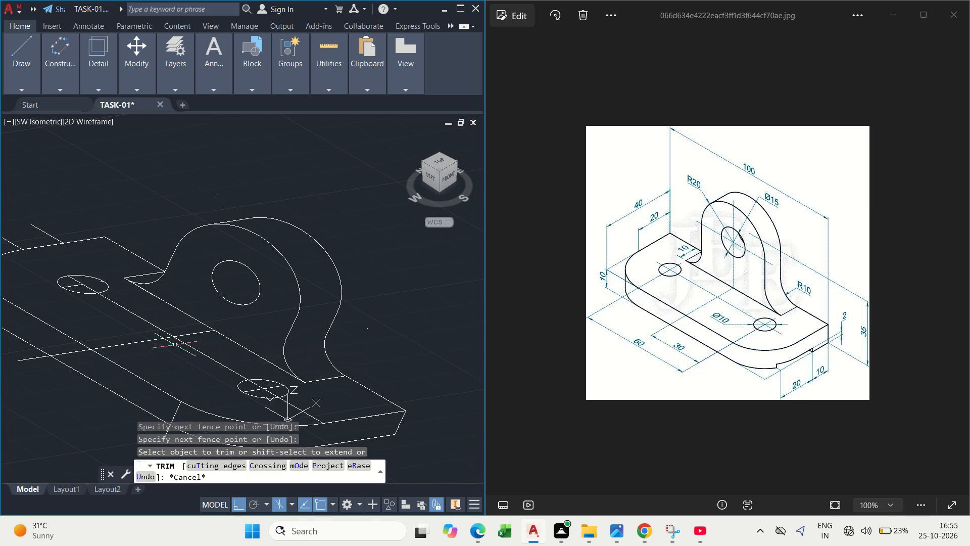
# Delete the long centreline through both base holes and the line crossing it mid-base.
pyautogui.click(160, 354)
pyautogui.click(137, 328)
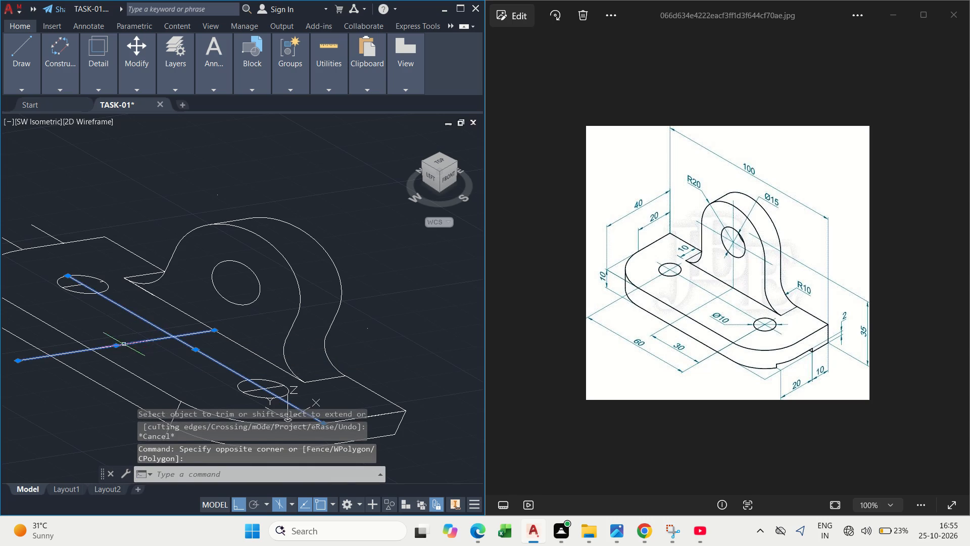
pyautogui.press('Delete')
# Delete the leftover centreline pieces inside the near base hole.
pyautogui.scroll(3, 262, 411)
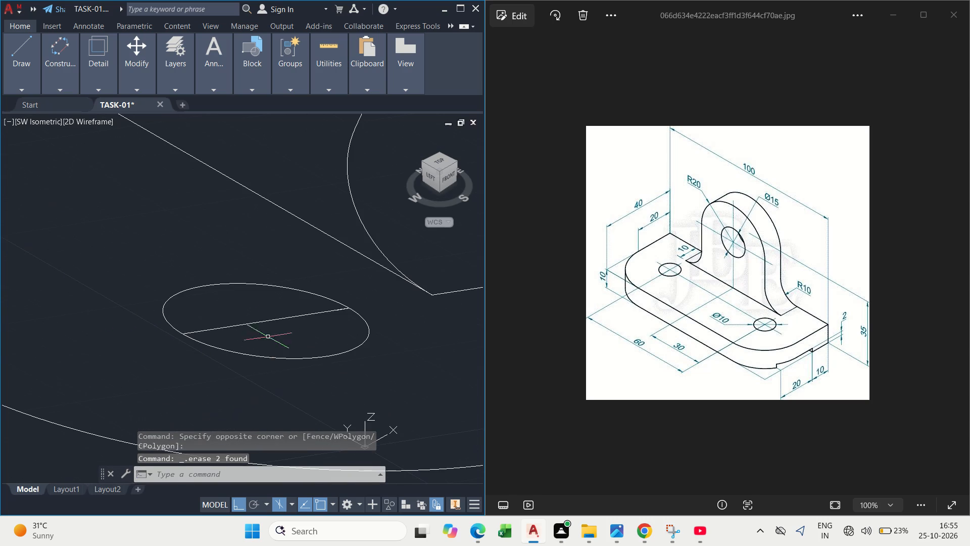
pyautogui.click(278, 317)
pyautogui.press('Delete')
pyautogui.scroll(-3, 241, 322)
pyautogui.scroll(3, 247, 324)
pyautogui.moveTo(292, 275); pyautogui.dragTo(339, 317)
pyautogui.click(370, 348)
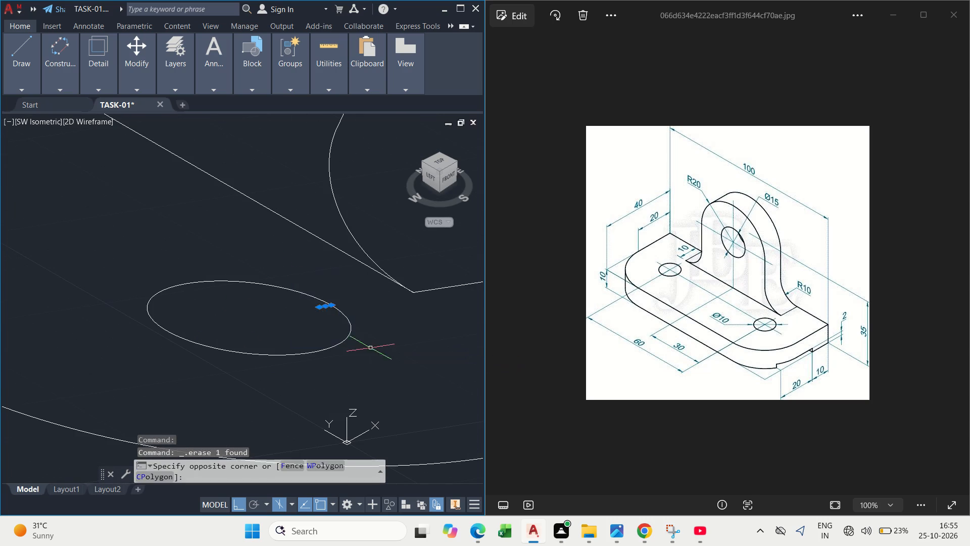
pyautogui.press('Delete')
# Delete the leftover centreline pieces inside the far base hole.
pyautogui.scroll(-3, 293, 295)
pyautogui.moveTo(254, 296); pyautogui.dragTo(345, 385, button='middle')
pyautogui.scroll(3, 89, 219)
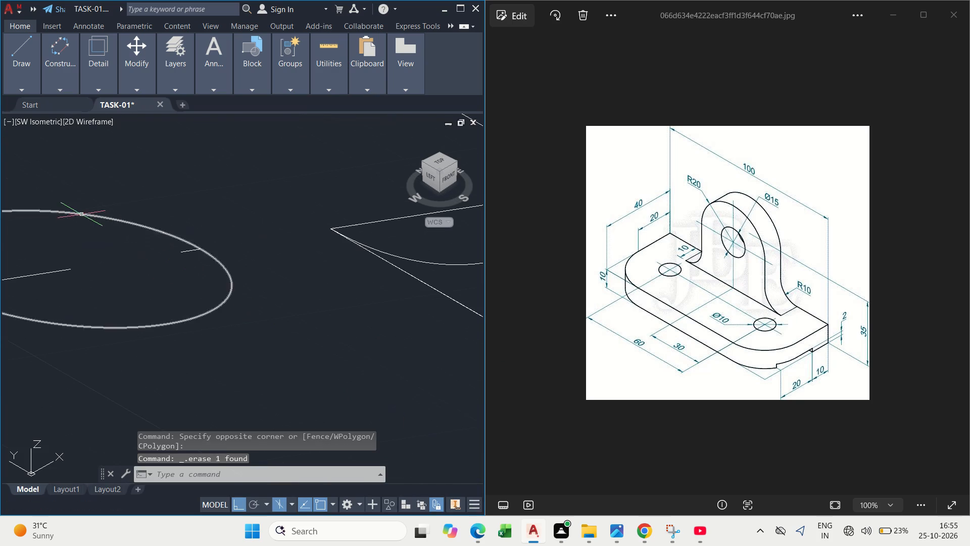
pyautogui.scroll(-2, 79, 216)
pyautogui.scroll(2, 75, 238)
pyautogui.click(81, 247)
pyautogui.moveTo(64, 232); pyautogui.dragTo(74, 241)
pyautogui.press('Delete')
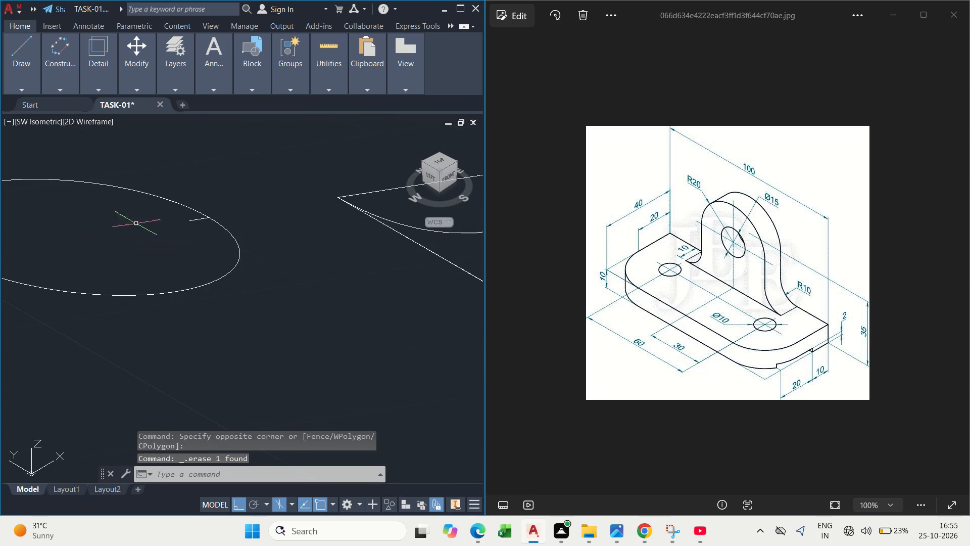
pyautogui.moveTo(162, 189); pyautogui.dragTo(214, 255)
pyautogui.click(214, 256)
pyautogui.press('Delete')
# Trim the near thickness line's overrun below the base's lower front edge.
pyautogui.scroll(-4, 203, 244)
pyautogui.moveTo(251, 330); pyautogui.dragTo(176, 289, button='middle')
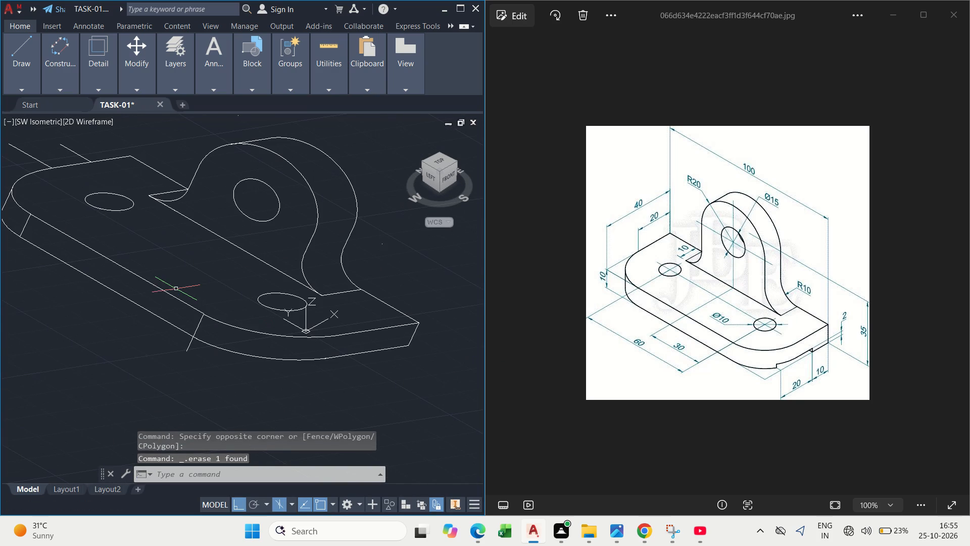
pyautogui.press('Escape')
pyautogui.press('Escape')
pyautogui.write('TR')
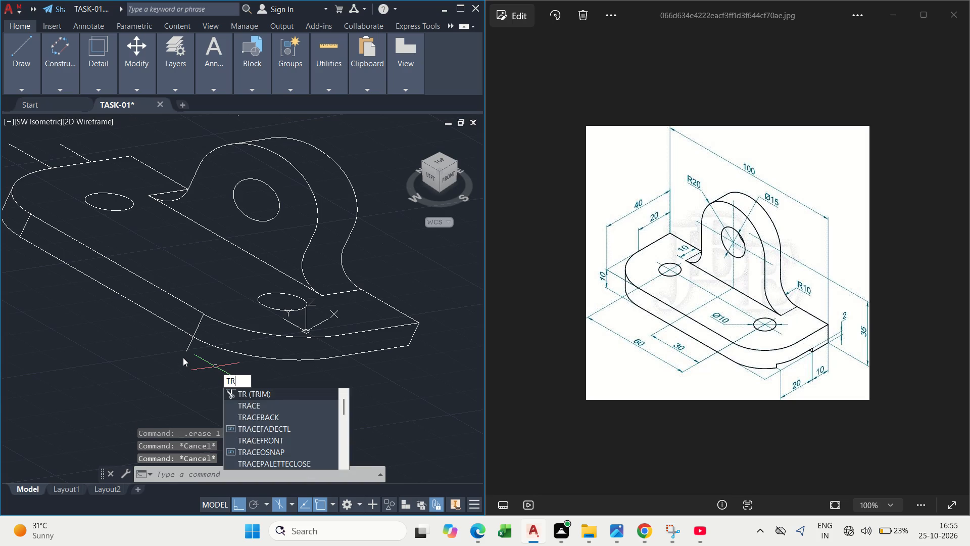
pyautogui.press('space')
pyautogui.moveTo(178, 340); pyautogui.dragTo(201, 351)
pyautogui.press('Escape')
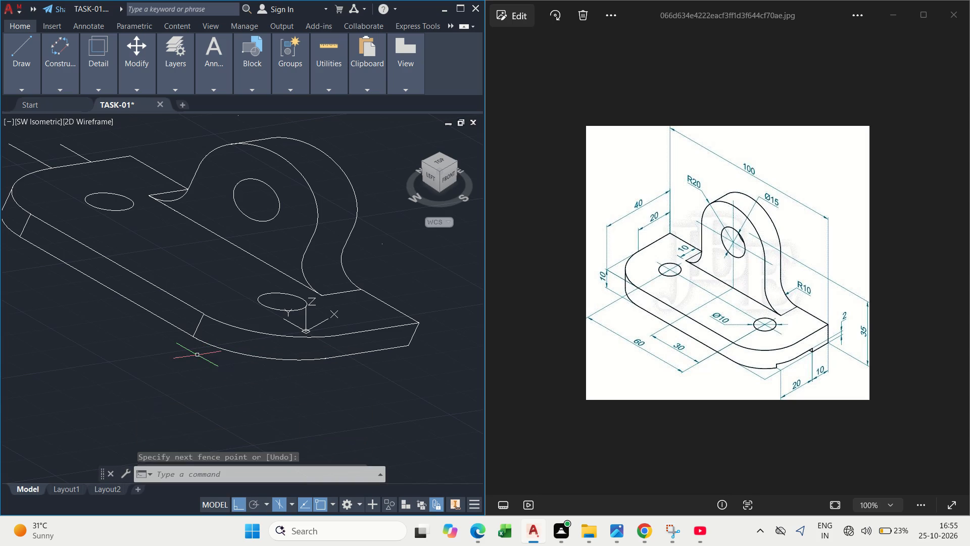
# Start a line from the point where the base's upper near corner arc meets its end edge.
pyautogui.write('L')
pyautogui.press('space')
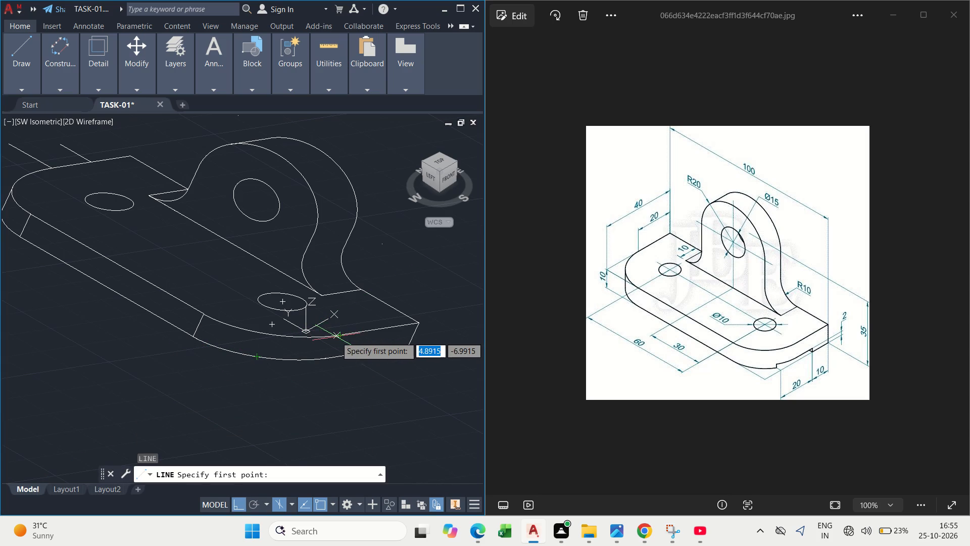
pyautogui.moveTo(337, 338); pyautogui.dragTo(335, 353)
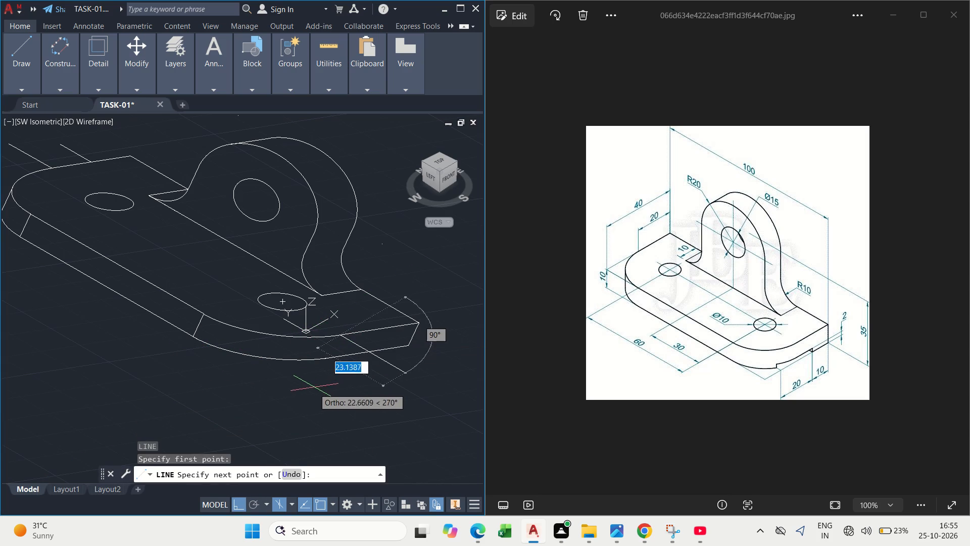
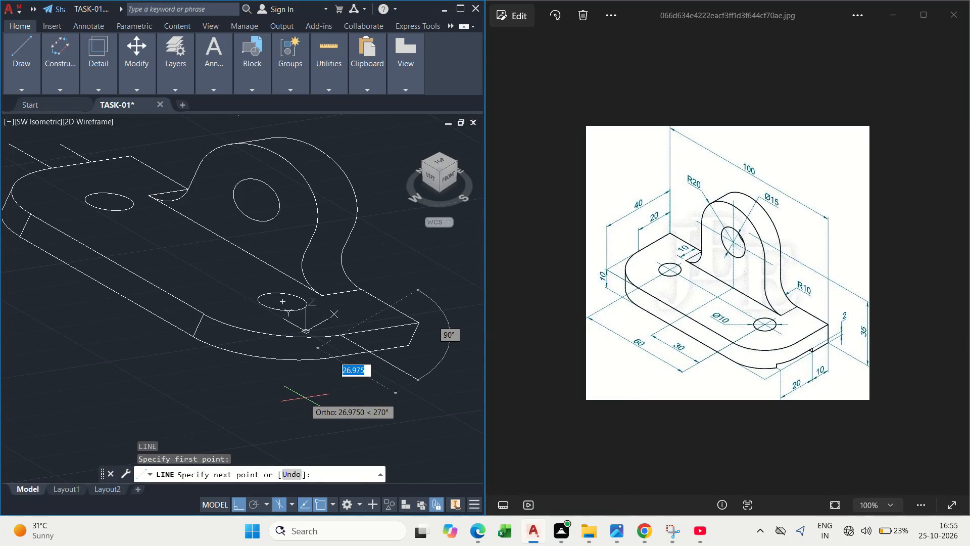
# Draw a line about 22 units long at 210° from the front rounded corner's arc end, crossing the base's bottom edge.
pyautogui.press('F5')
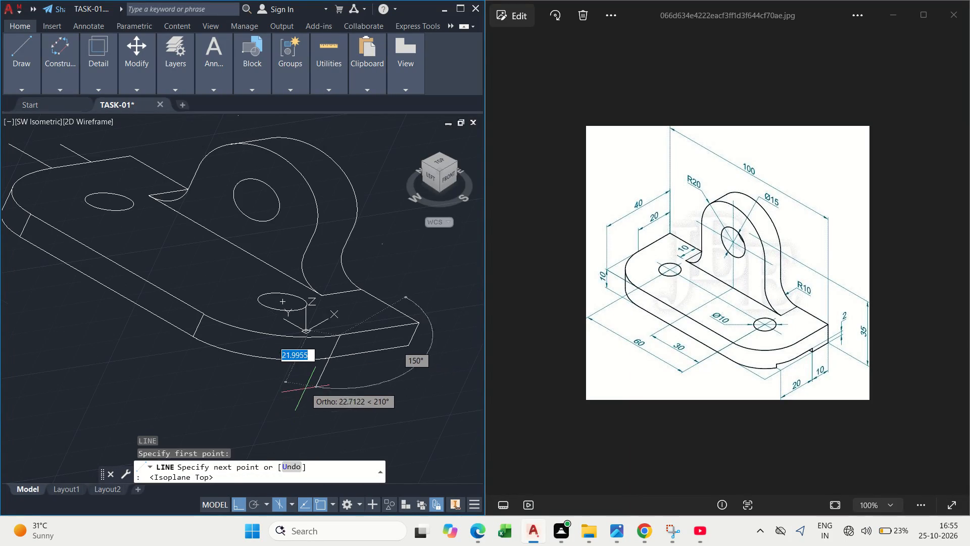
pyautogui.click(305, 387)
pyautogui.press('Escape')
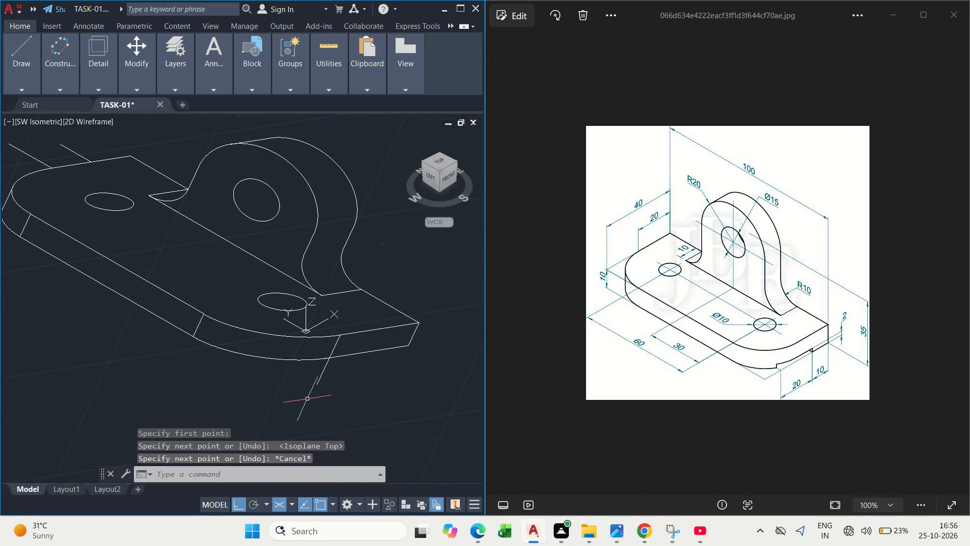
# Trim the part of the corner line that extends below the base's bottom edge.
pyautogui.write('TR')
pyautogui.press('space')
pyautogui.scroll(2, 307, 398)
pyautogui.moveTo(370, 334); pyautogui.dragTo(324, 332)
pyautogui.scroll(-1, 286, 371)
pyautogui.press('Escape')
# Draw the notch outline from the end face's bottom corner: 10 along the bottom edge, 2 up, and about 32 parallel to the edge.
pyautogui.moveTo(376, 344); pyautogui.dragTo(324, 360, button='middle')
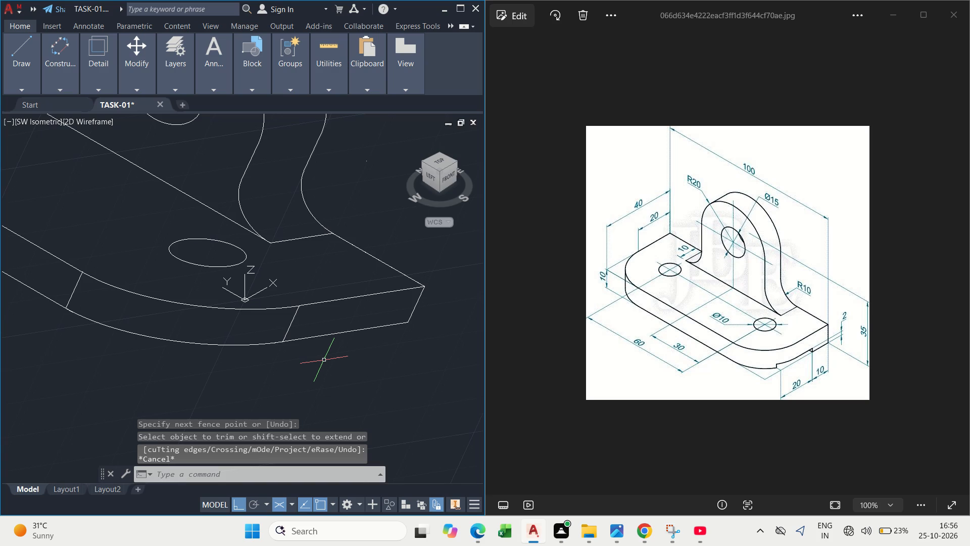
pyautogui.write('L')
pyautogui.press('space')
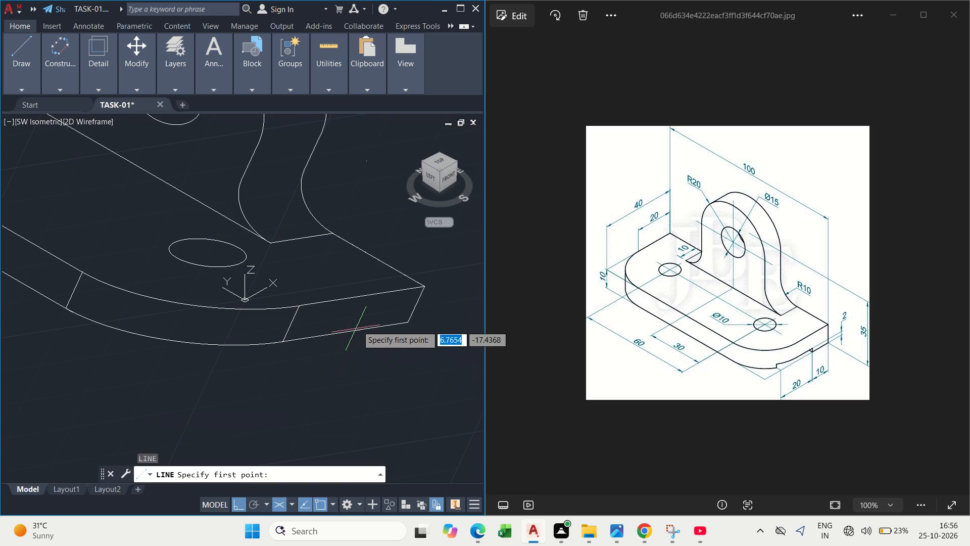
pyautogui.moveTo(409, 322); pyautogui.dragTo(405, 322)
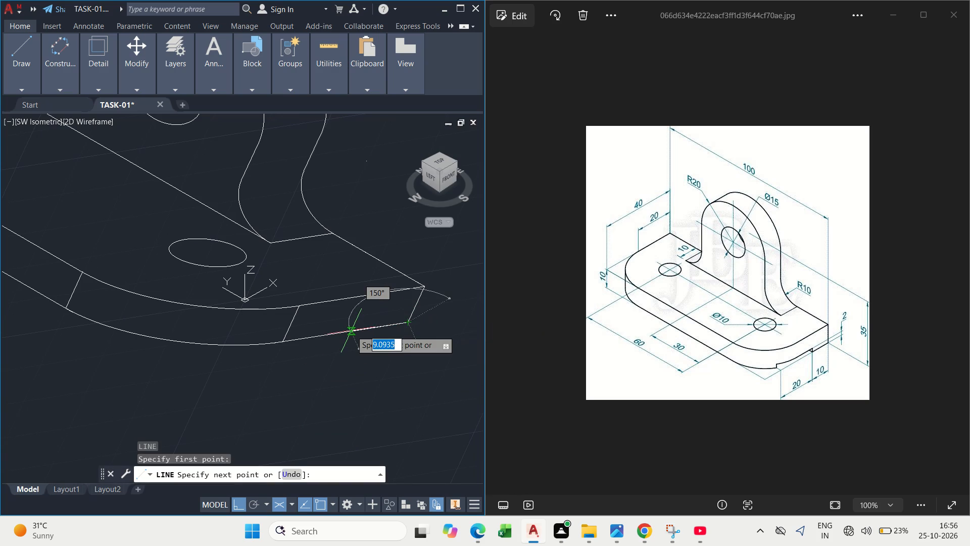
pyautogui.write('10')
pyautogui.moveTo(351, 331); pyautogui.dragTo(344, 356)
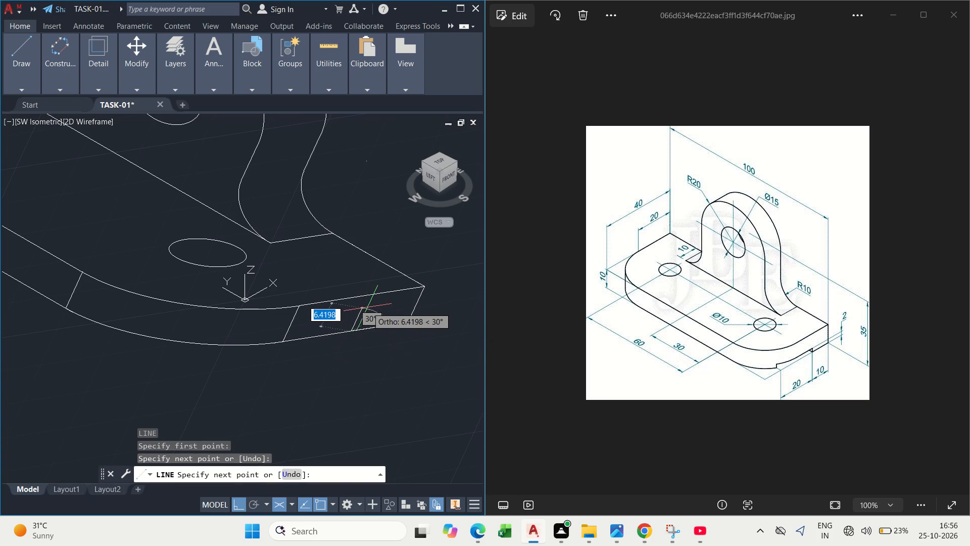
pyautogui.press('2')
pyautogui.press('Return')
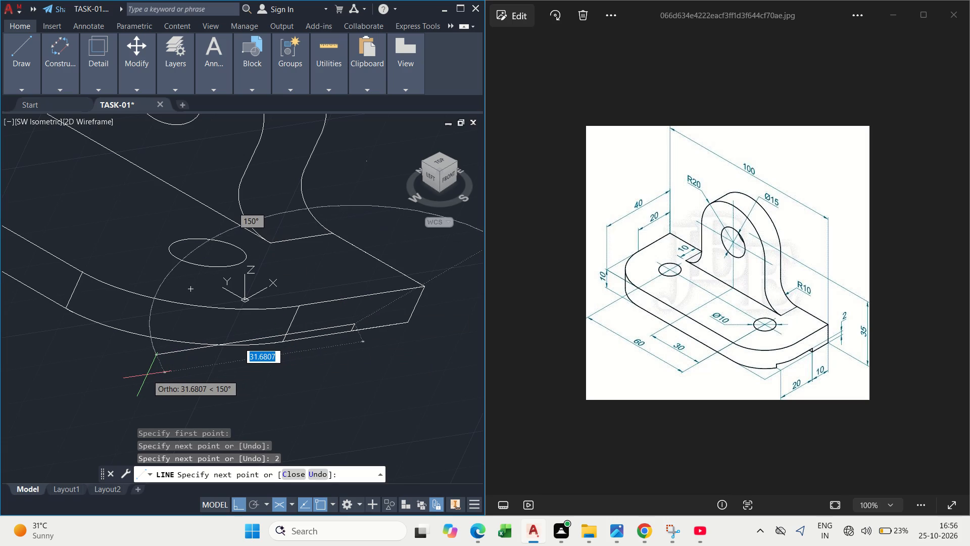
pyautogui.click(147, 375)
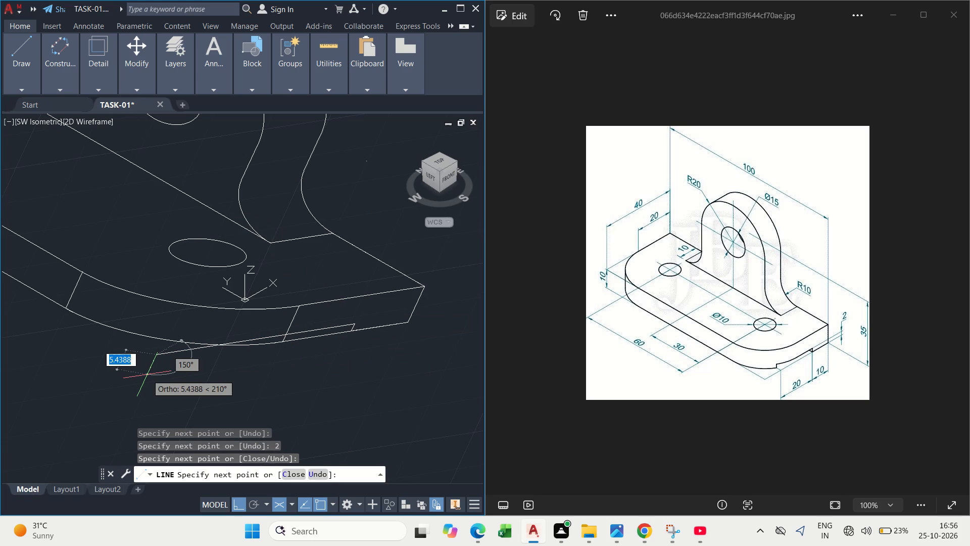
pyautogui.press('Escape')
# Trim the notch's upper line where it runs past the corner line across the bottom arc.
pyautogui.press('t')
pyautogui.press('r')
pyautogui.press('space')
pyautogui.scroll(1, 329, 286)
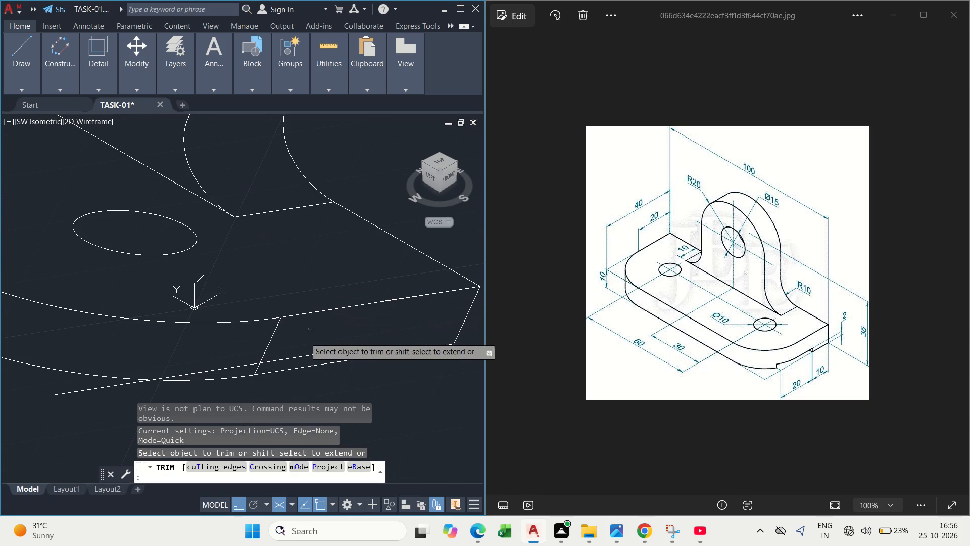
pyautogui.click(240, 366)
pyautogui.moveTo(230, 356); pyautogui.dragTo(237, 357, button='middle')
pyautogui.press('Escape')
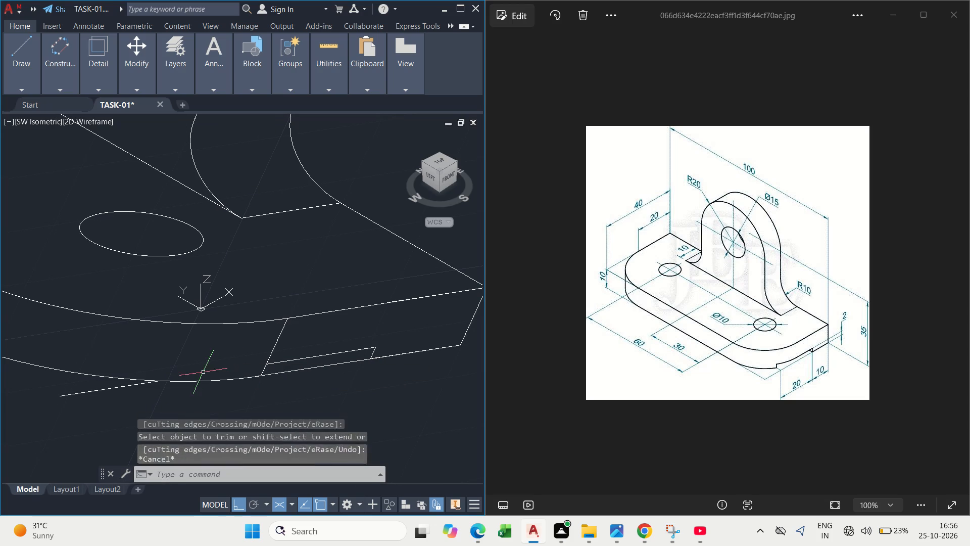
# Erase the leftover piece of the notch line outside the base's bottom arc.
pyautogui.moveTo(141, 392); pyautogui.dragTo(135, 391)
pyautogui.click(110, 386)
pyautogui.scroll(-4, 218, 362)
pyautogui.press('Delete')
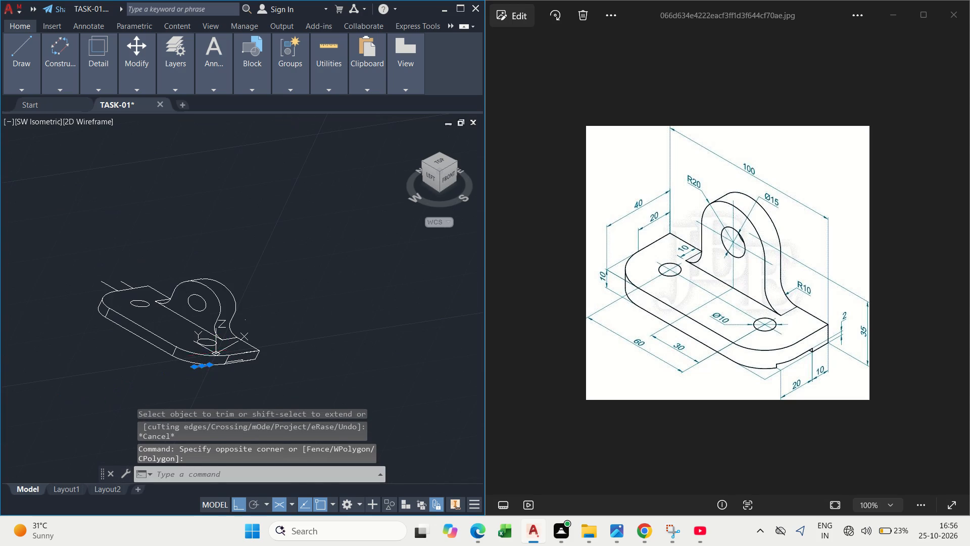
# Trim the two construction lines projecting past the back edge at the base's far end.
pyautogui.scroll(3, 123, 304)
pyautogui.moveTo(114, 280); pyautogui.dragTo(196, 291, button='middle')
pyautogui.scroll(-2, 196, 291)
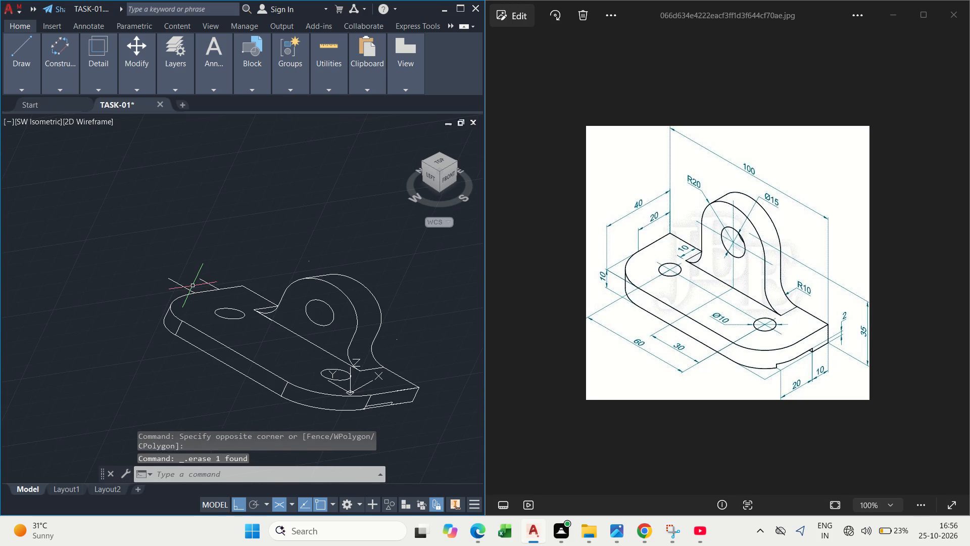
pyautogui.press('Escape')
pyautogui.press('Escape')
pyautogui.write('TR')
pyautogui.press('space')
pyautogui.scroll(1, 191, 286)
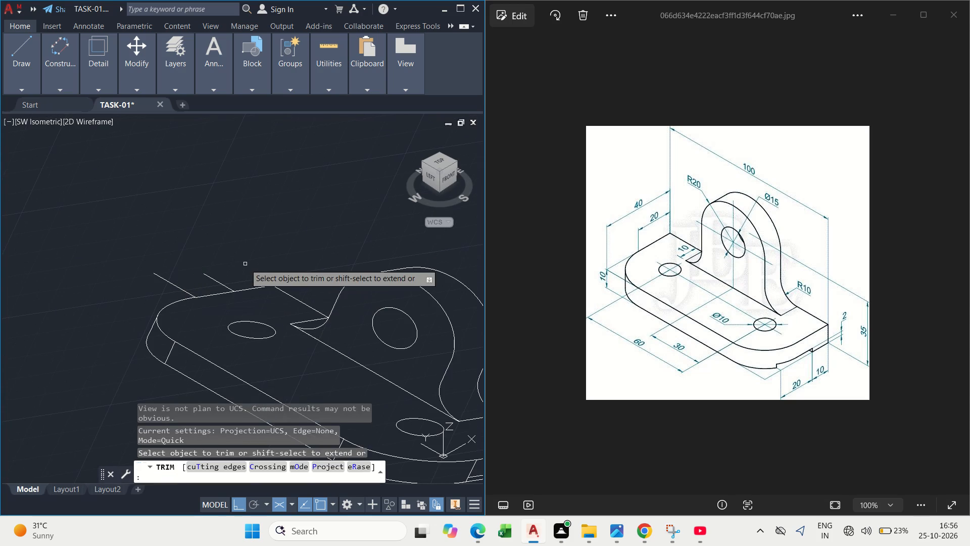
pyautogui.moveTo(245, 264); pyautogui.dragTo(170, 287)
pyautogui.scroll(-1, 168, 287)
pyautogui.press('Escape')
# Copy the base's bottom front arc from its end point up to the end of the notch's upper line.
pyautogui.scroll(2, 340, 397)
pyautogui.moveTo(336, 392); pyautogui.dragTo(335, 391, button='middle')
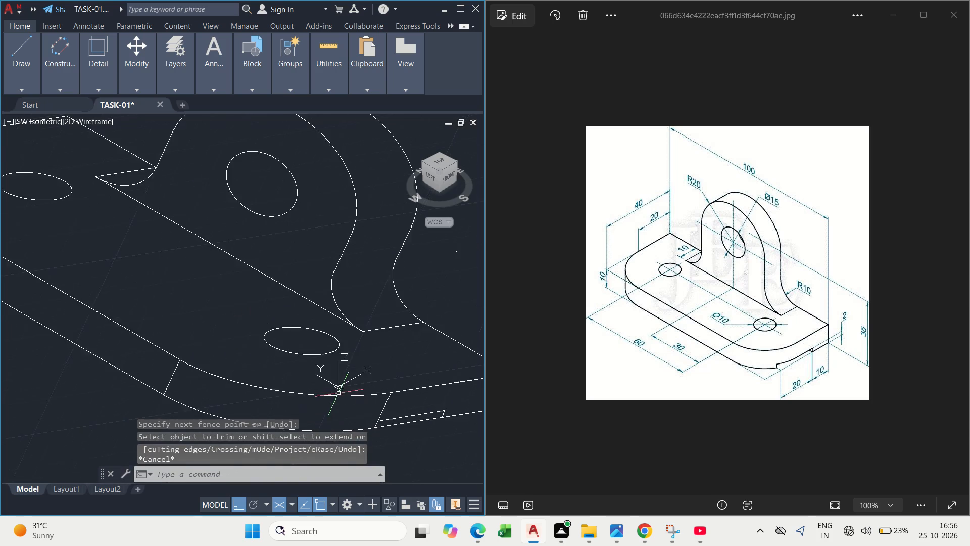
pyautogui.moveTo(335, 391); pyautogui.dragTo(267, 316, button='middle')
pyautogui.press('Escape')
pyautogui.scroll(2, 294, 352)
pyautogui.scroll(-2, 304, 339)
pyautogui.scroll(1, 294, 345)
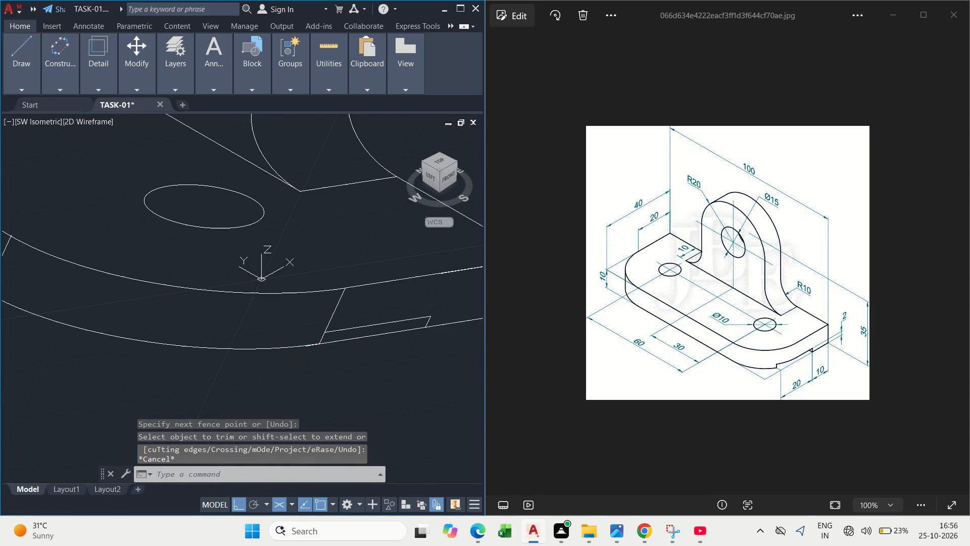
pyautogui.press('Escape')
pyautogui.moveTo(268, 367); pyautogui.dragTo(257, 359)
pyautogui.moveTo(246, 336); pyautogui.dragTo(259, 351)
pyautogui.press('c')
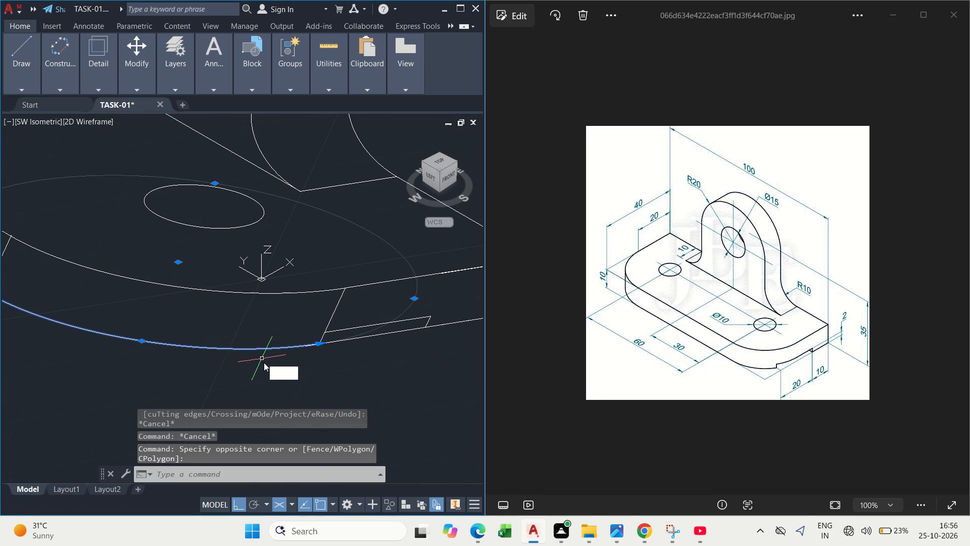
pyautogui.click(304, 397)
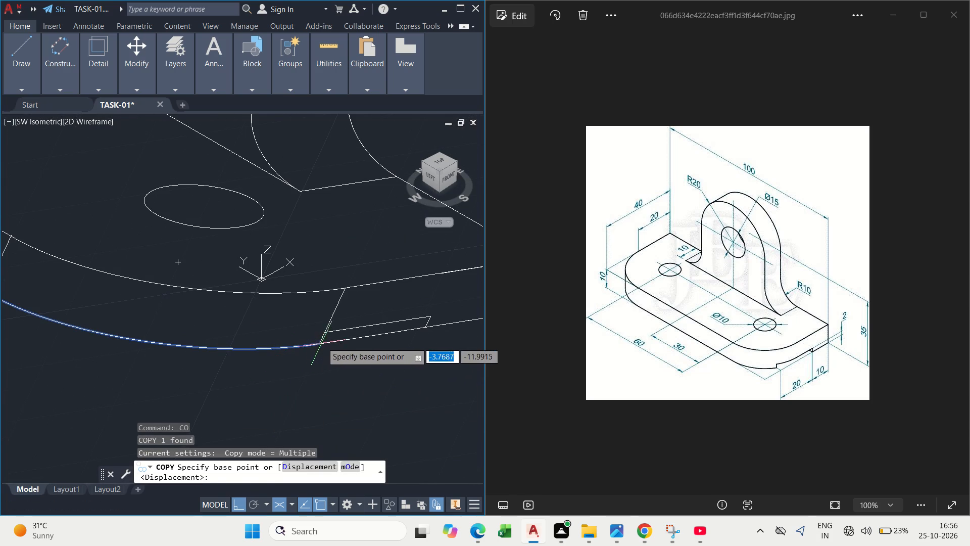
pyautogui.click(322, 341)
pyautogui.click(323, 332)
pyautogui.press('Escape')
pyautogui.scroll(-2, 297, 348)
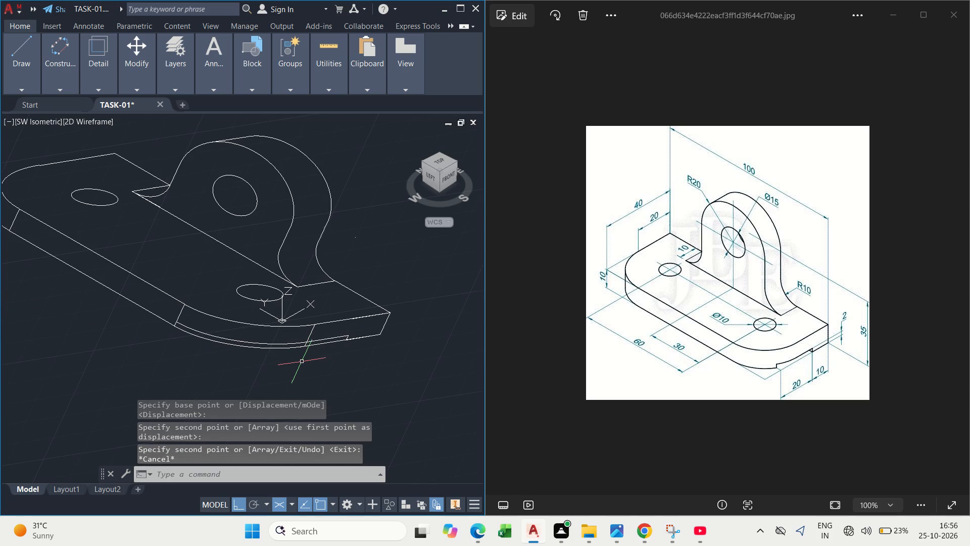
pyautogui.press('Escape')
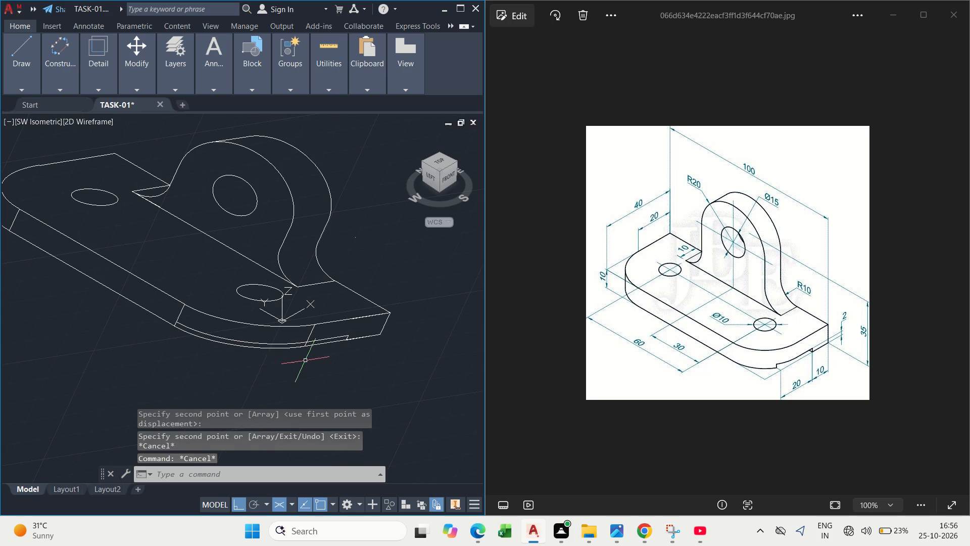
# Draw a 20-unit line along the bottom edge from the notch's lower corner, and a line from its end up to the top arc.
pyautogui.scroll(3, 314, 355)
pyautogui.scroll(-2, 300, 338)
pyautogui.press('Escape')
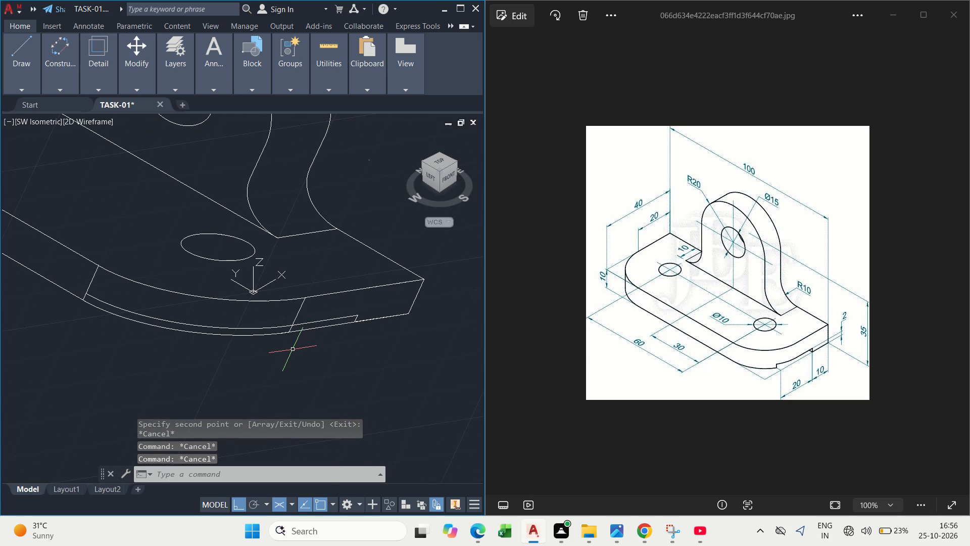
pyautogui.write('L')
pyautogui.press('space')
pyautogui.scroll(2, 312, 347)
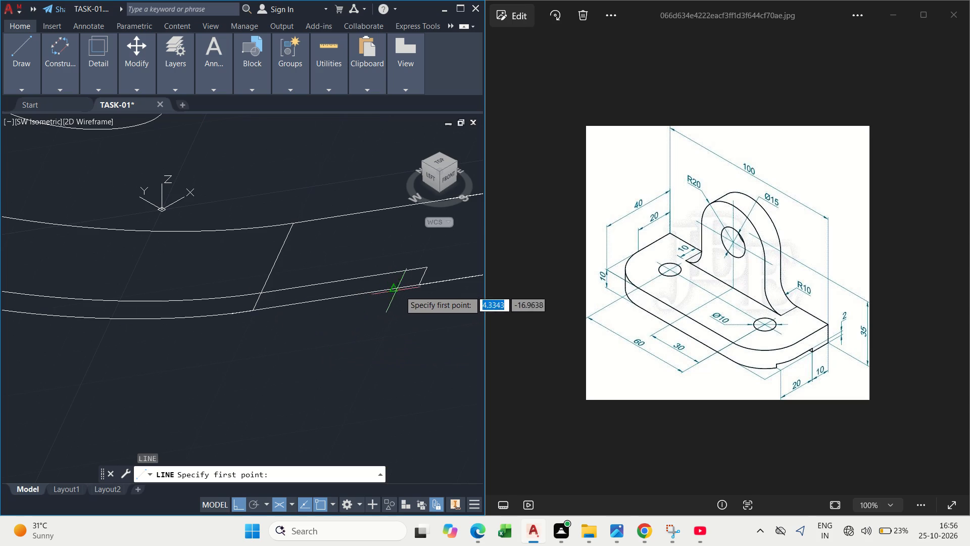
pyautogui.moveTo(419, 283); pyautogui.dragTo(414, 285)
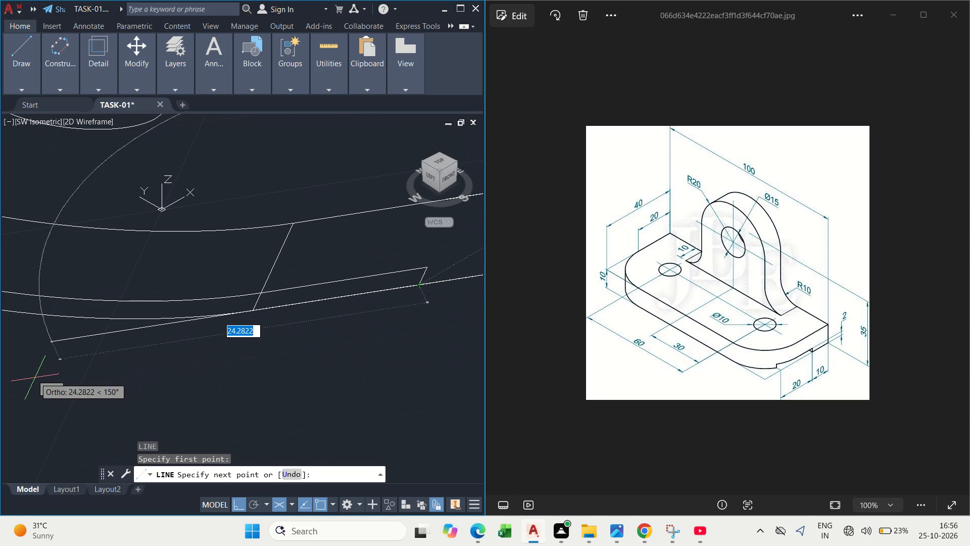
pyautogui.write('20')
pyautogui.press('Return')
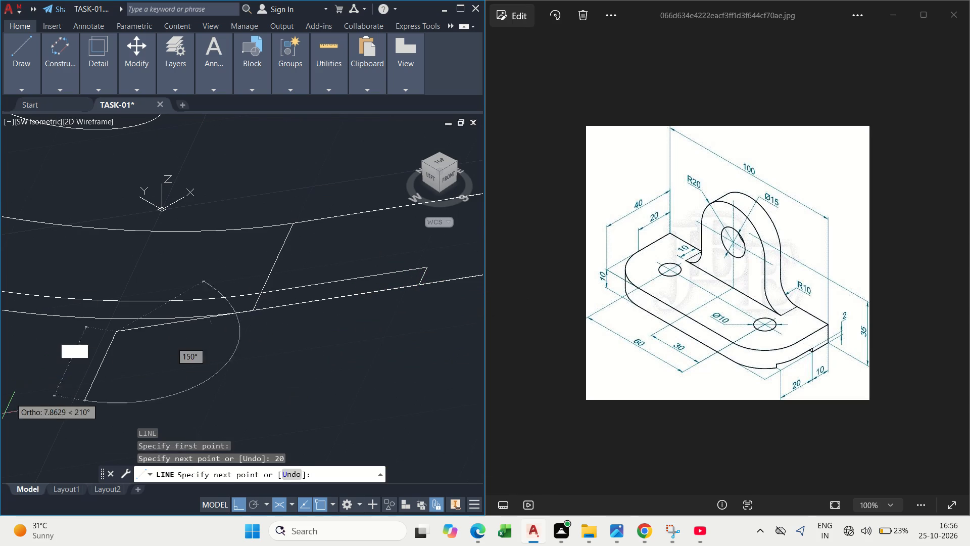
pyautogui.click(94, 242)
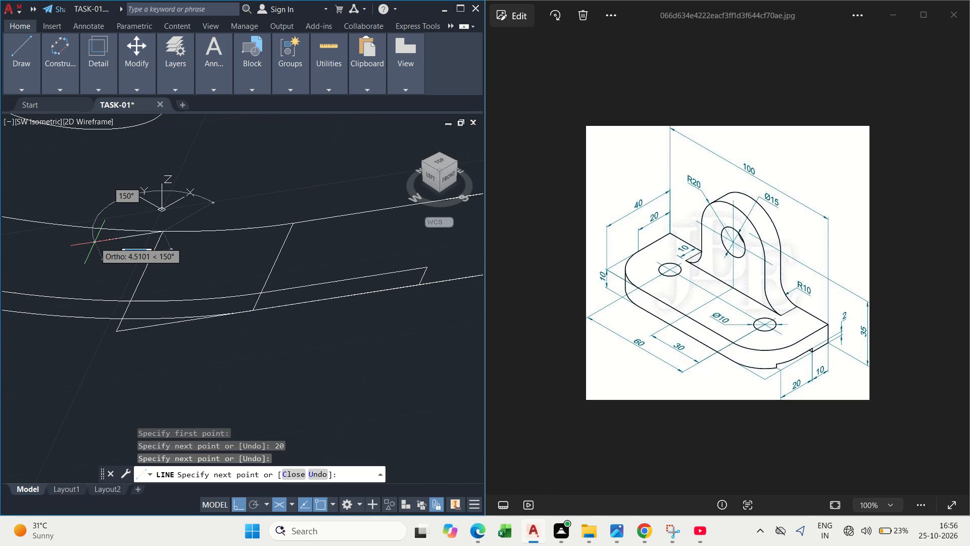
pyautogui.press('Escape')
pyautogui.press('Escape')
# Trim the bottom edge, bottom arc and 20-unit construction line across the notch opening.
pyautogui.write('TR')
pyautogui.press('space')
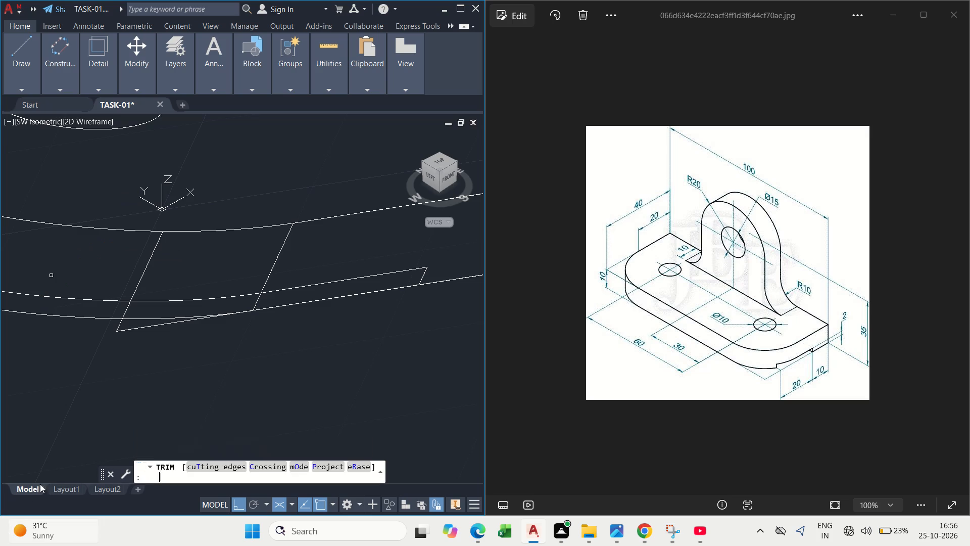
pyautogui.scroll(3, 153, 343)
pyautogui.moveTo(166, 353); pyautogui.dragTo(243, 397, button='middle')
pyautogui.scroll(-3, 243, 397)
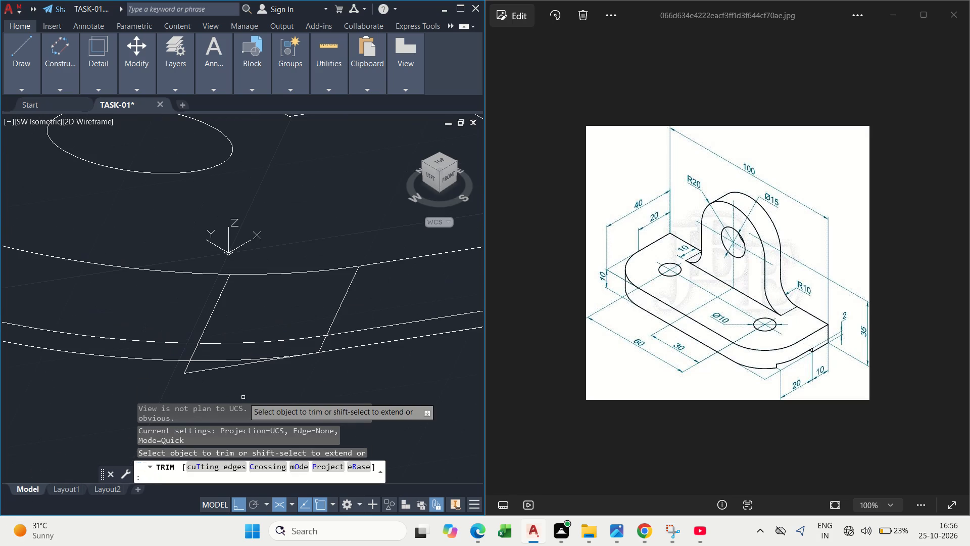
pyautogui.scroll(2, 224, 383)
pyautogui.scroll(-1, 207, 347)
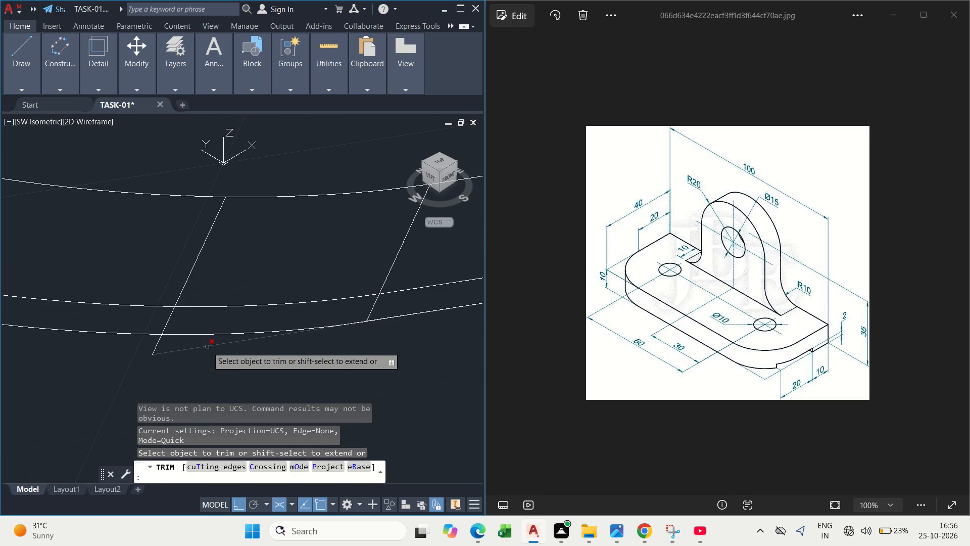
pyautogui.scroll(-1, 240, 370)
pyautogui.moveTo(253, 335); pyautogui.dragTo(257, 365)
pyautogui.moveTo(353, 321); pyautogui.dragTo(323, 342)
pyautogui.moveTo(324, 342); pyautogui.dragTo(332, 349)
pyautogui.moveTo(331, 349); pyautogui.dragTo(224, 363, button='middle')
pyautogui.scroll(-2, 224, 363)
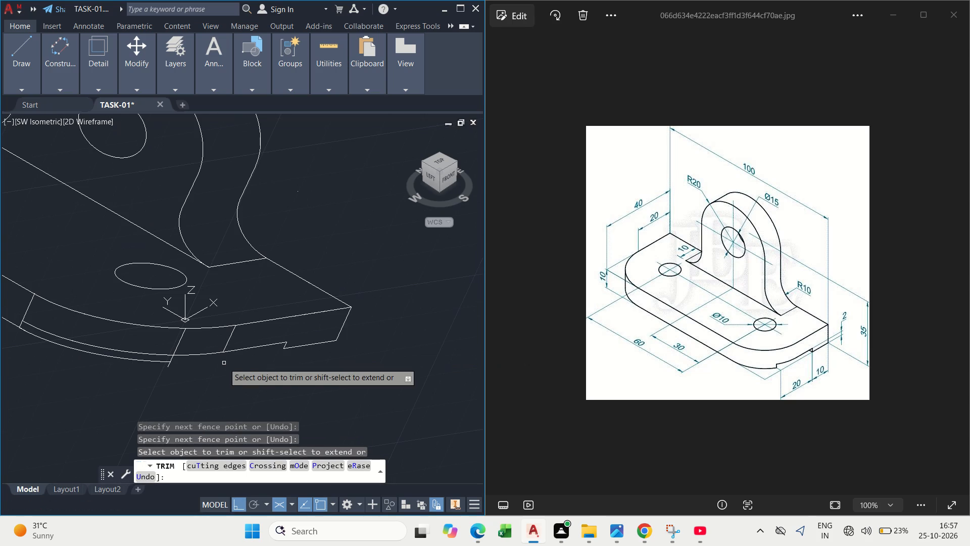
# Trim the copied arc beyond the notch's far end and the side line's overhang below the bottom arc.
pyautogui.scroll(1, 224, 363)
pyautogui.moveTo(174, 379); pyautogui.dragTo(359, 374, button='middle')
pyautogui.scroll(-1, 355, 374)
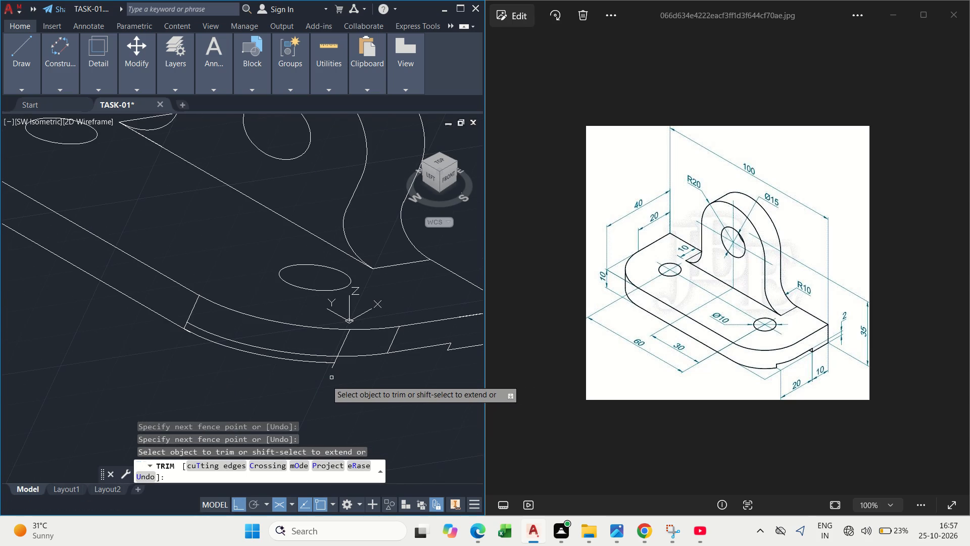
pyautogui.scroll(1, 315, 374)
pyautogui.moveTo(310, 342); pyautogui.dragTo(311, 349)
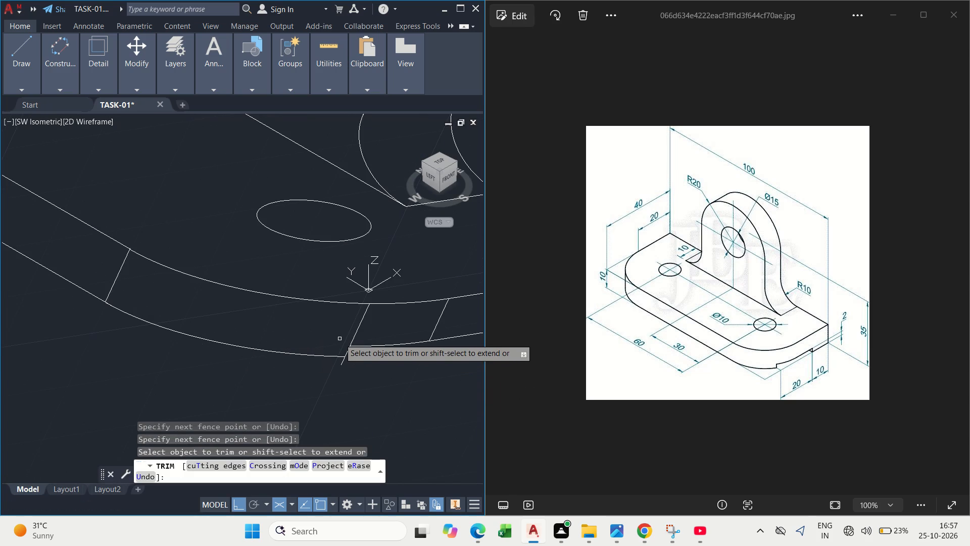
pyautogui.scroll(3, 347, 383)
pyautogui.moveTo(333, 299); pyautogui.dragTo(290, 306)
pyautogui.scroll(-1, 307, 326)
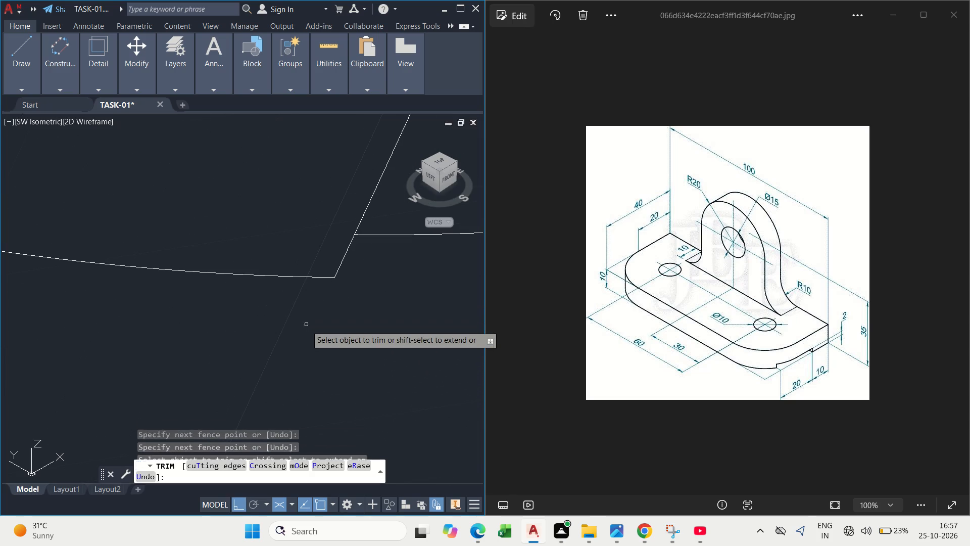
pyautogui.scroll(-4, 307, 328)
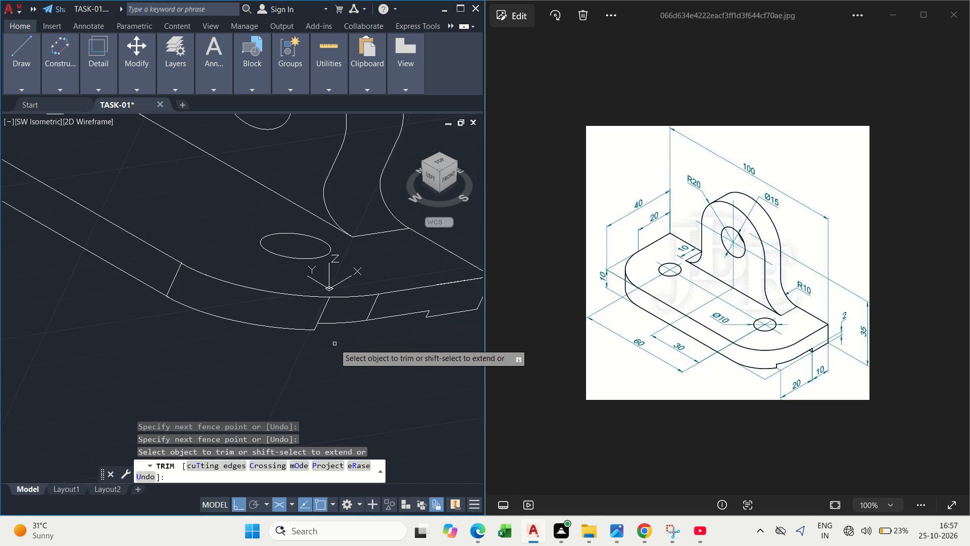
# Trim the two construction lines on the base's side between the notch and the top edge.
pyautogui.scroll(2, 342, 325)
pyautogui.moveTo(430, 292); pyautogui.dragTo(428, 292)
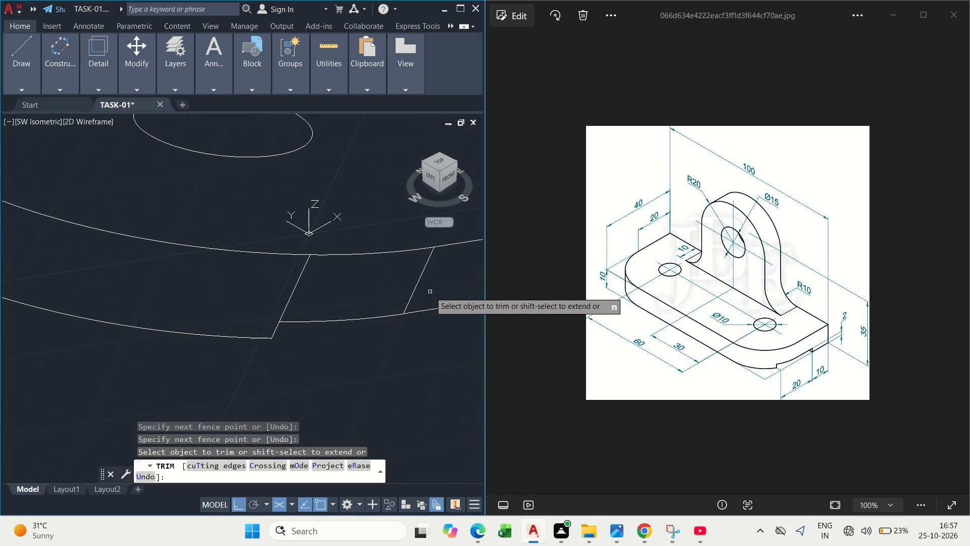
pyautogui.moveTo(428, 292); pyautogui.dragTo(261, 288)
pyautogui.scroll(-3, 265, 287)
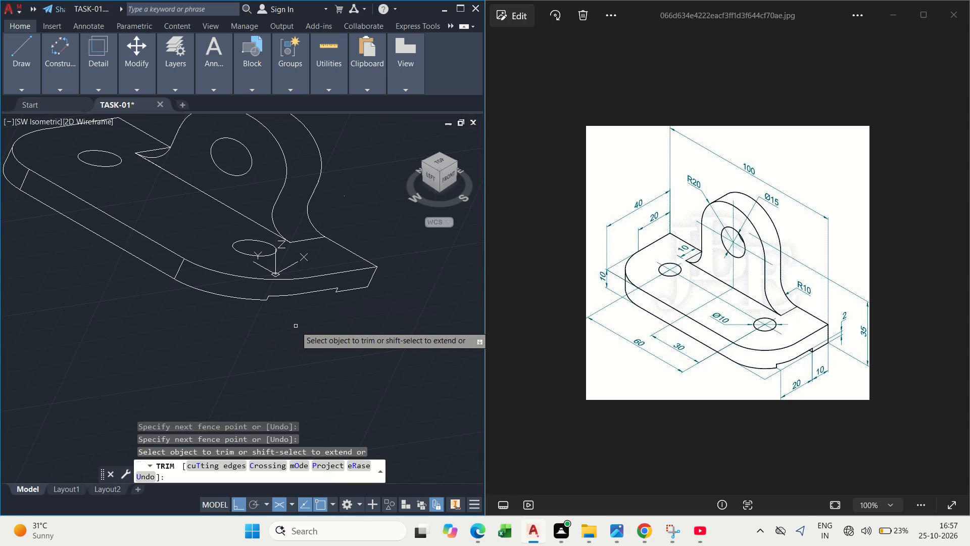
pyautogui.write('``')
pyautogui.press('Escape')
pyautogui.press('Escape')
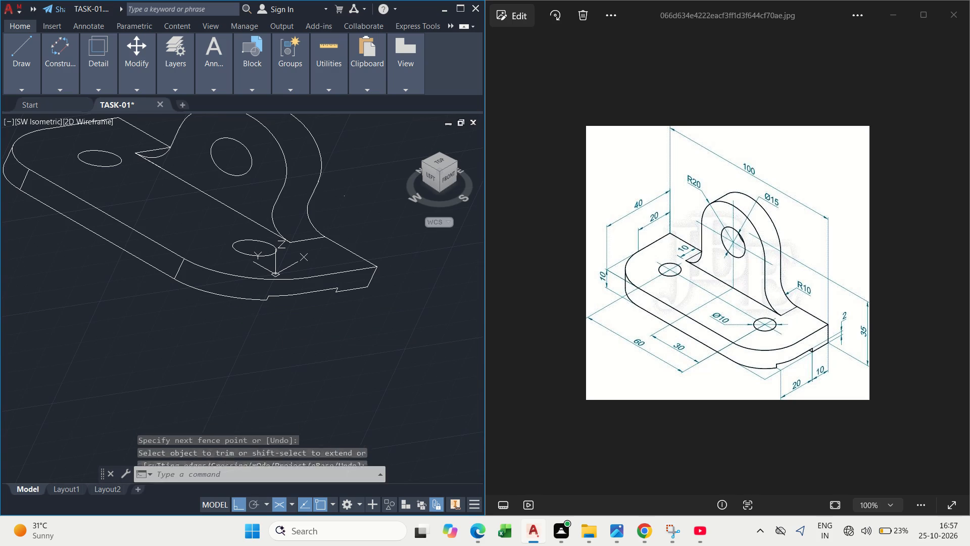
# Save the TASK-01 drawing with the trimmed notch.
pyautogui.scroll(-2, 241, 312)
pyautogui.scroll(1, 216, 294)
pyautogui.moveTo(223, 297); pyautogui.dragTo(252, 321, button='middle')
pyautogui.press('Escape')
pyautogui.hotkey('ctrl', 's')
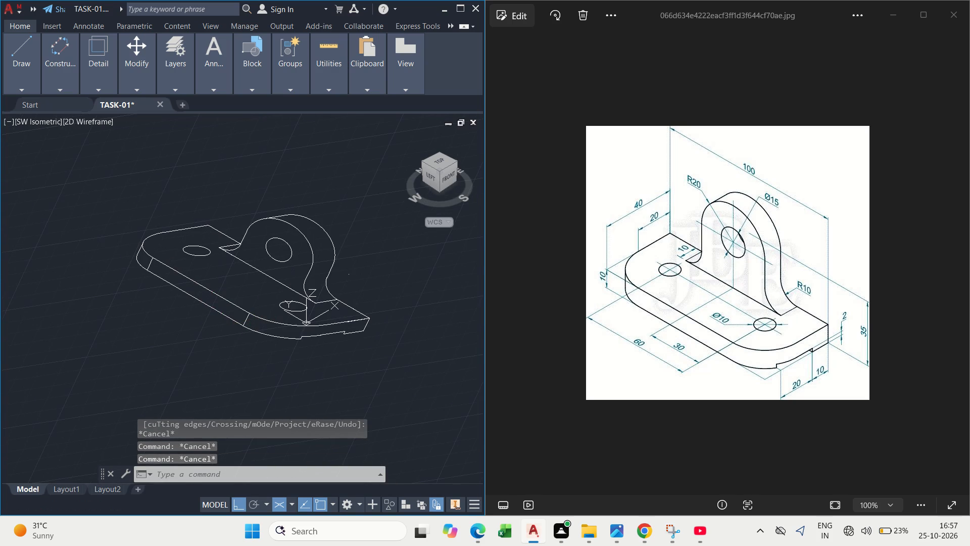
pyautogui.hotkey('ctrl', 's')
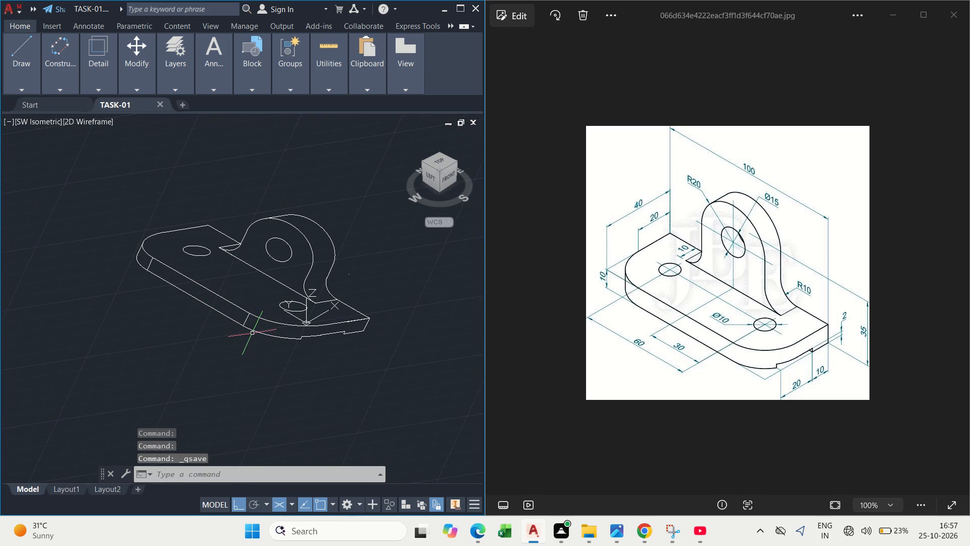
pyautogui.press('Escape')
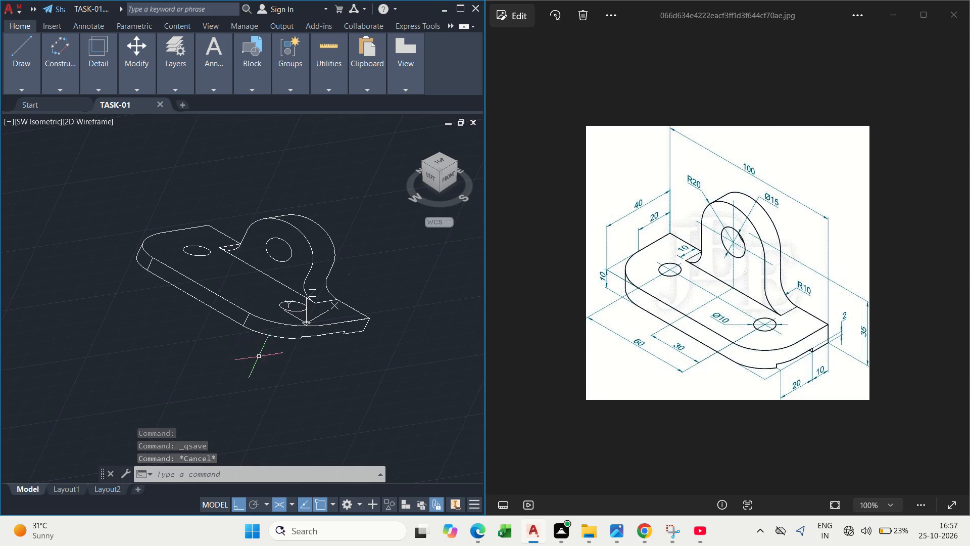
# Draw a line from the notch's lower corner nearest the base's end corner, receding along the base's length past the notch's upper edge.
pyautogui.scroll(5, 330, 325)
pyautogui.moveTo(329, 334); pyautogui.dragTo(320, 335, button='middle')
pyautogui.scroll(-2, 321, 335)
pyautogui.press('Escape')
pyautogui.scroll(3, 338, 368)
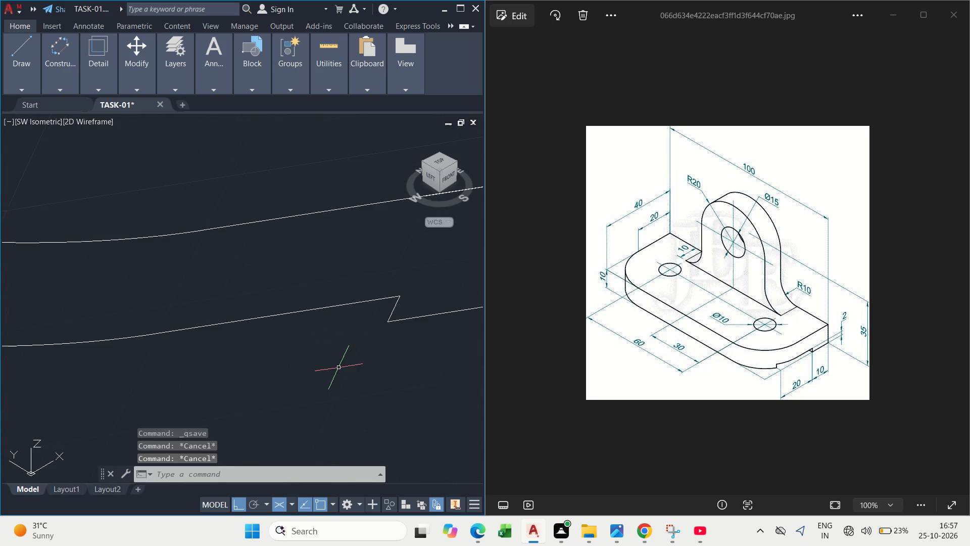
pyautogui.moveTo(329, 368); pyautogui.dragTo(233, 352, button='middle')
pyautogui.write('L')
pyautogui.press('space')
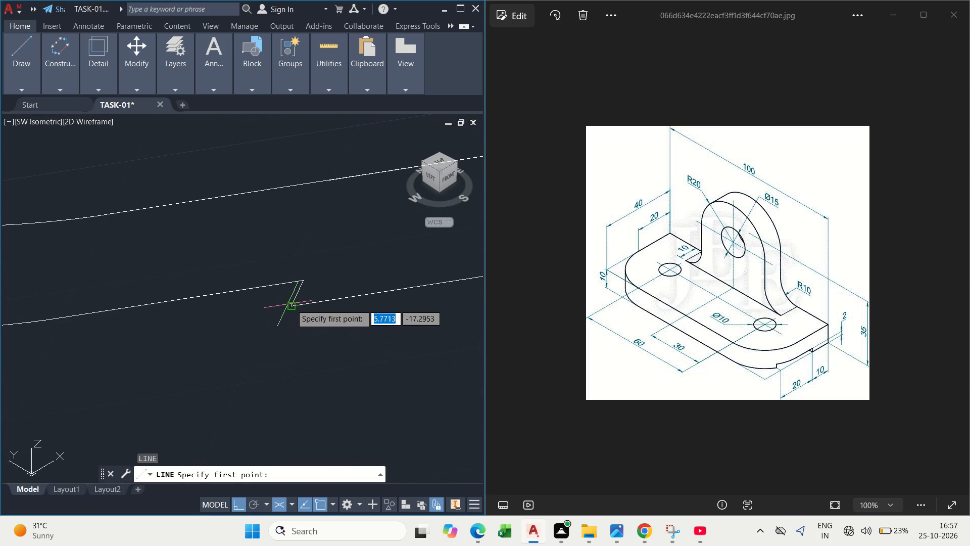
pyautogui.moveTo(294, 306); pyautogui.dragTo(282, 297)
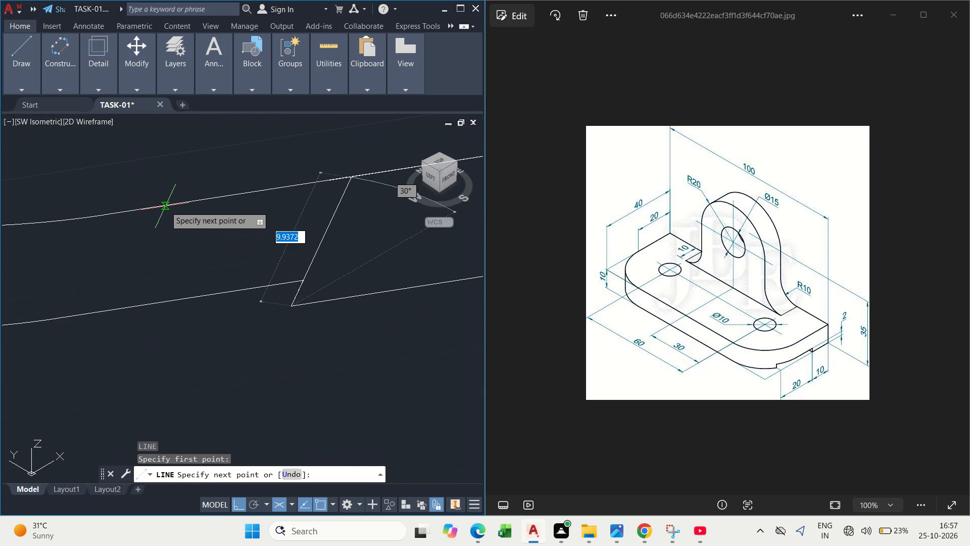
pyautogui.press('F5')
pyautogui.click(217, 247)
pyautogui.press('Escape')
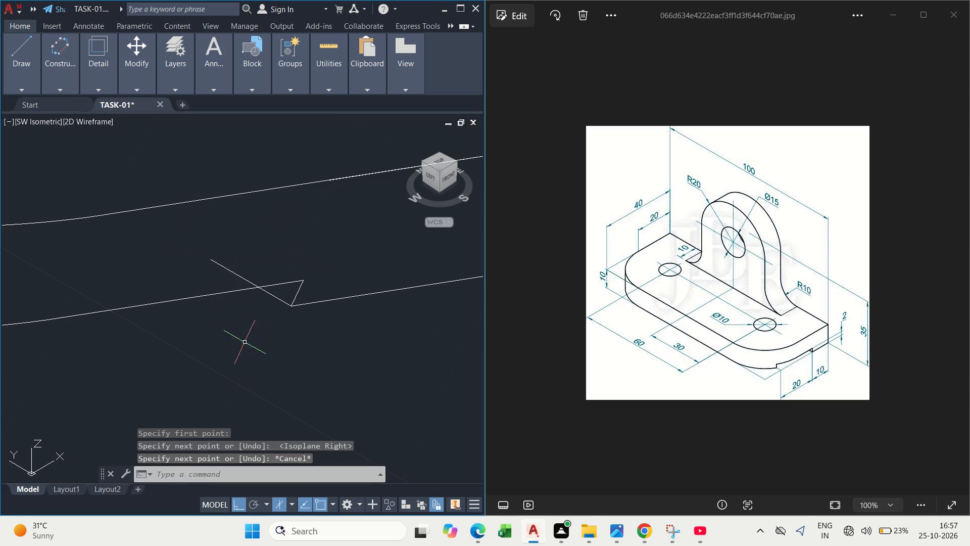
# Trim the new depth line's overhang beyond the notch's upper edge.
pyautogui.write('TR')
pyautogui.press('space')
pyautogui.click(234, 270)
pyautogui.scroll(-3, 231, 273)
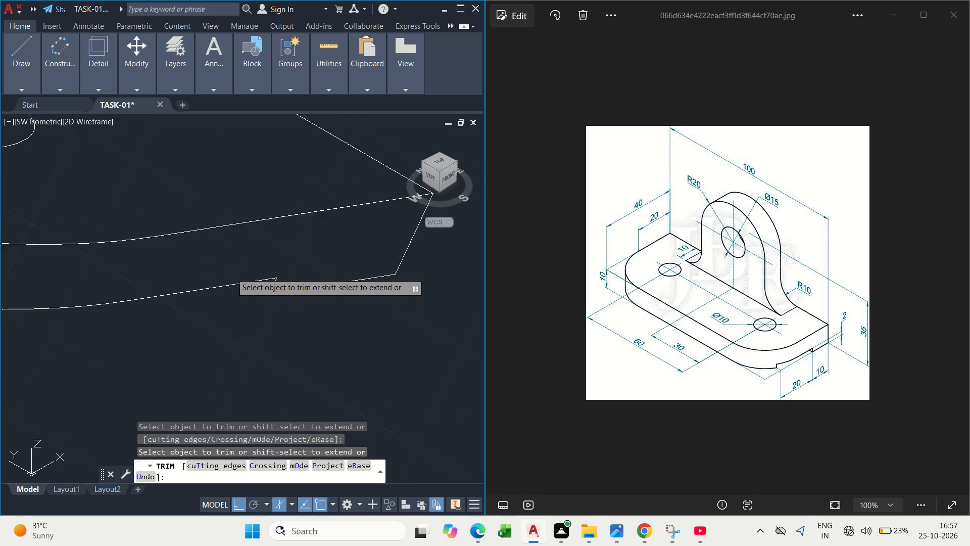
pyautogui.press('Escape')
pyautogui.press('Escape')
pyautogui.middleClick(249, 311)
pyautogui.scroll(-1, 246, 311)
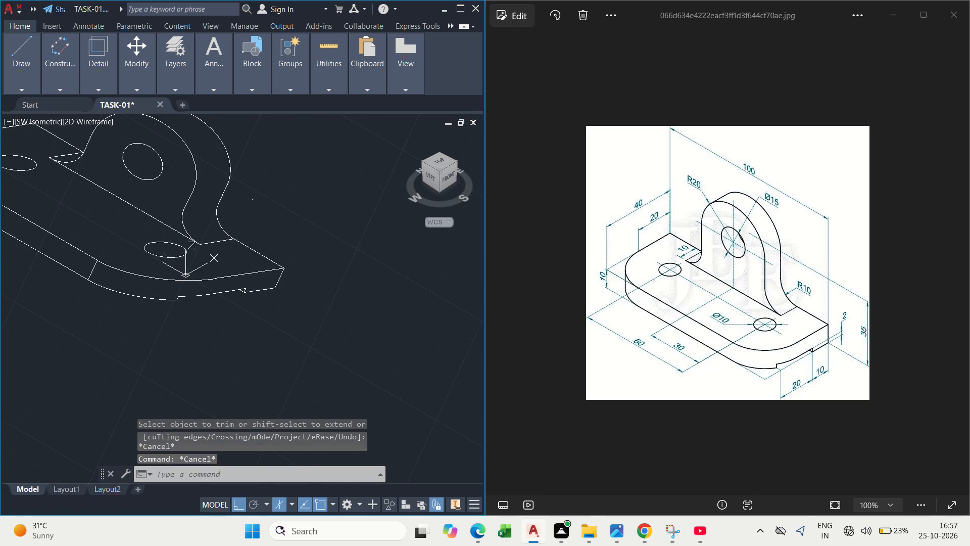
# Save the TASK-01 drawing with the completed notch depth line.
pyautogui.scroll(-2, 246, 311)
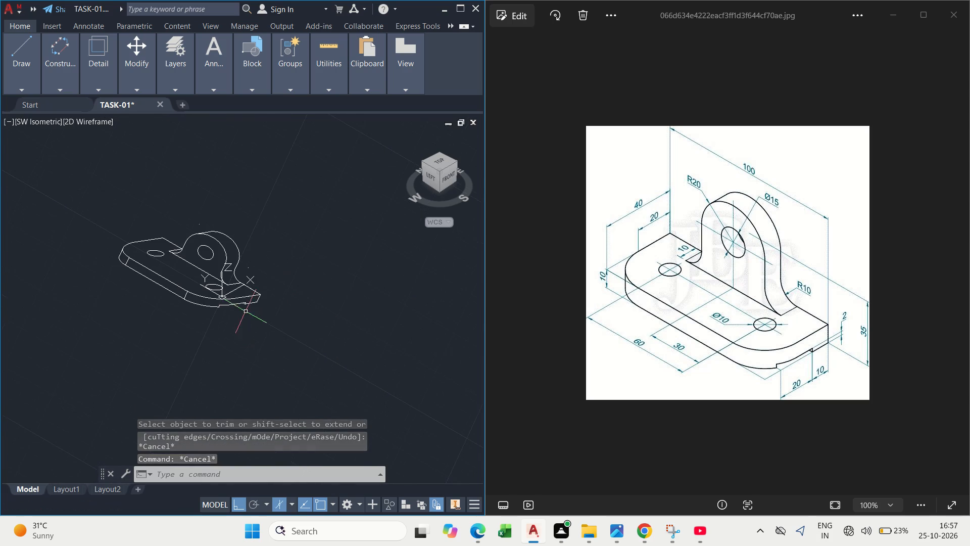
pyautogui.scroll(3, 213, 268)
pyautogui.middleClick(216, 270)
pyautogui.press('Escape')
pyautogui.hotkey('ctrl', 's')
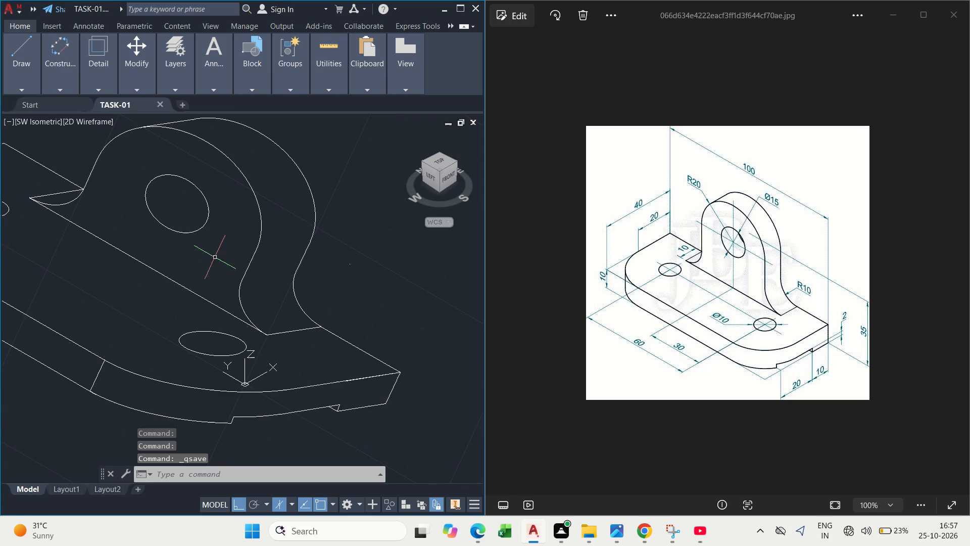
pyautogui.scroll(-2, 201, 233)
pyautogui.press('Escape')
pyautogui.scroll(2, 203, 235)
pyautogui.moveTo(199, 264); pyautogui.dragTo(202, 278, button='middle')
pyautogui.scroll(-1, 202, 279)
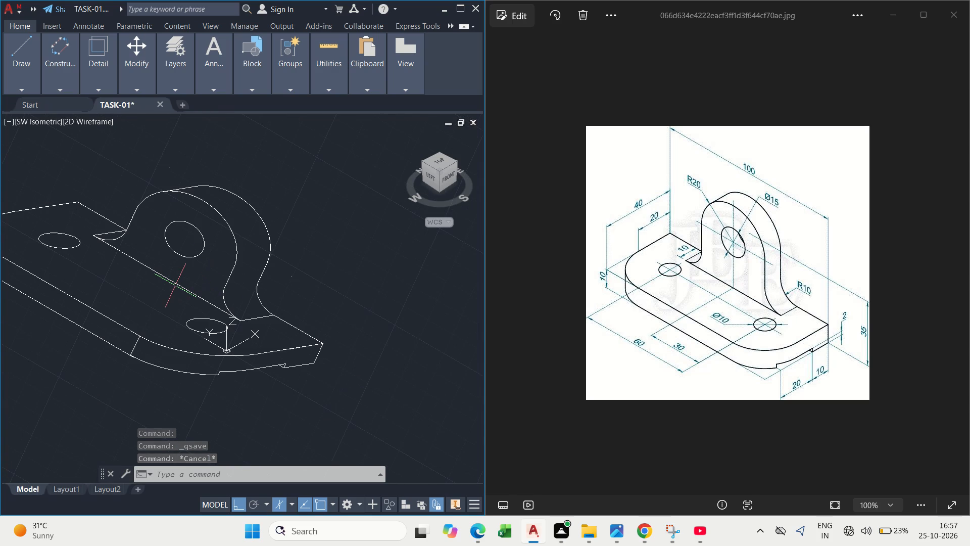
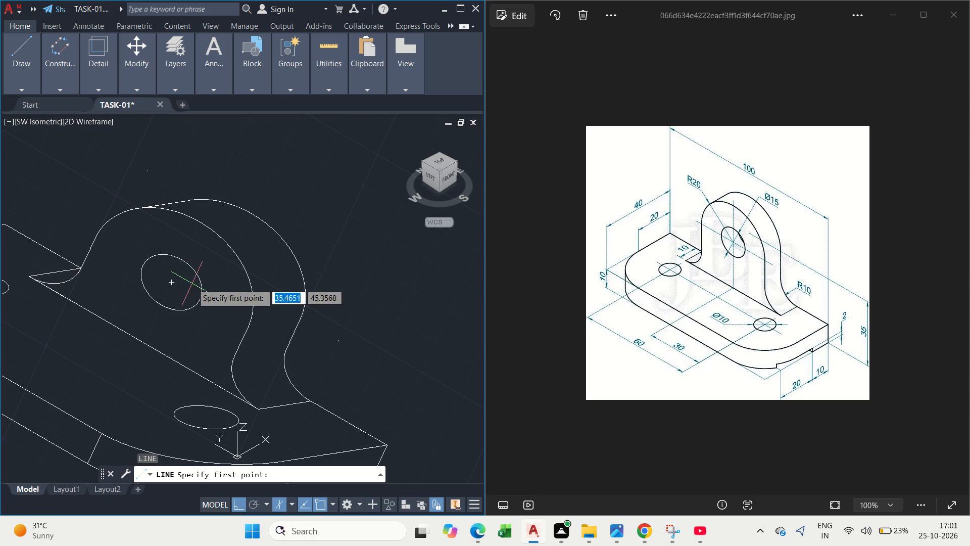
# Draw a 10-unit construction line from the centre of the upright lug's hole along the lug's thickness direction.
pyautogui.moveTo(171, 285); pyautogui.dragTo(206, 276)
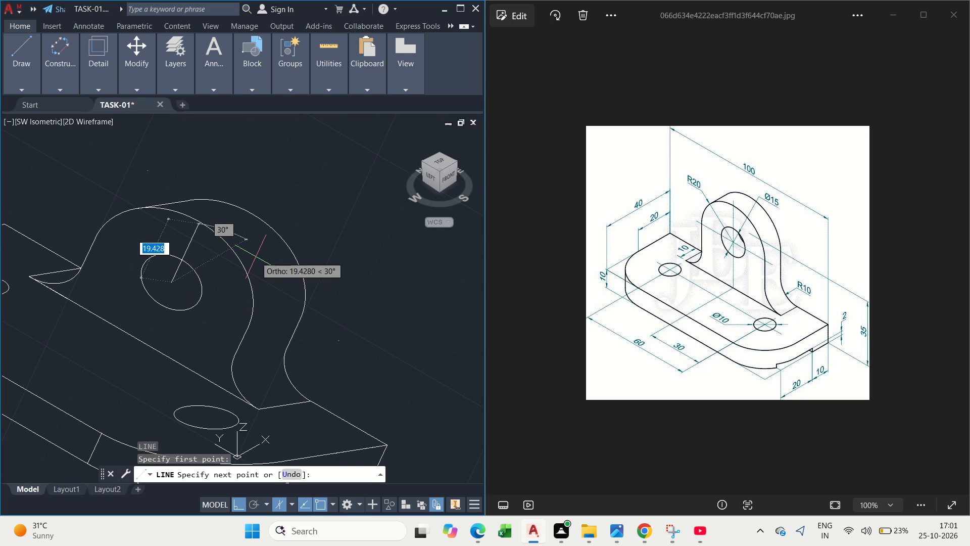
pyautogui.press('F8')
pyautogui.write('10')
pyautogui.press('Return')
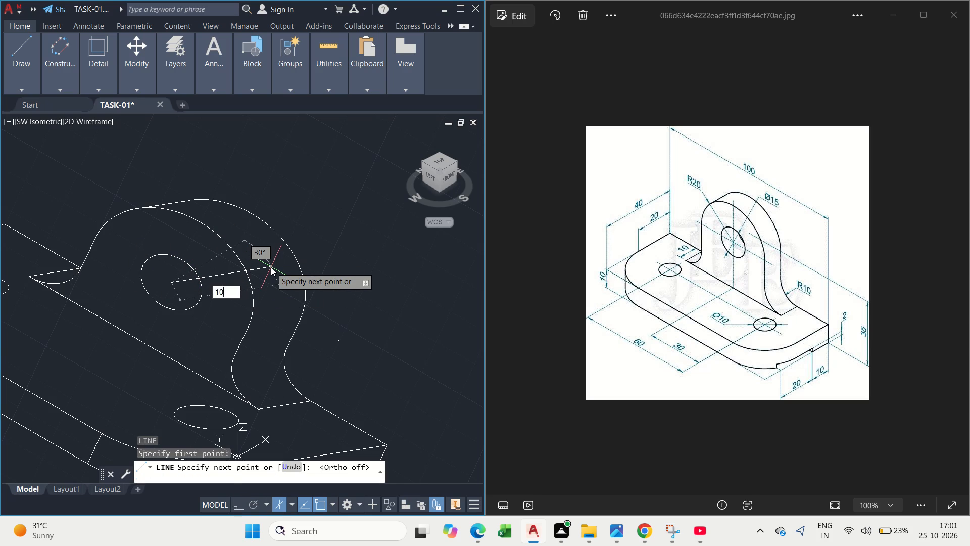
pyautogui.press('Escape')
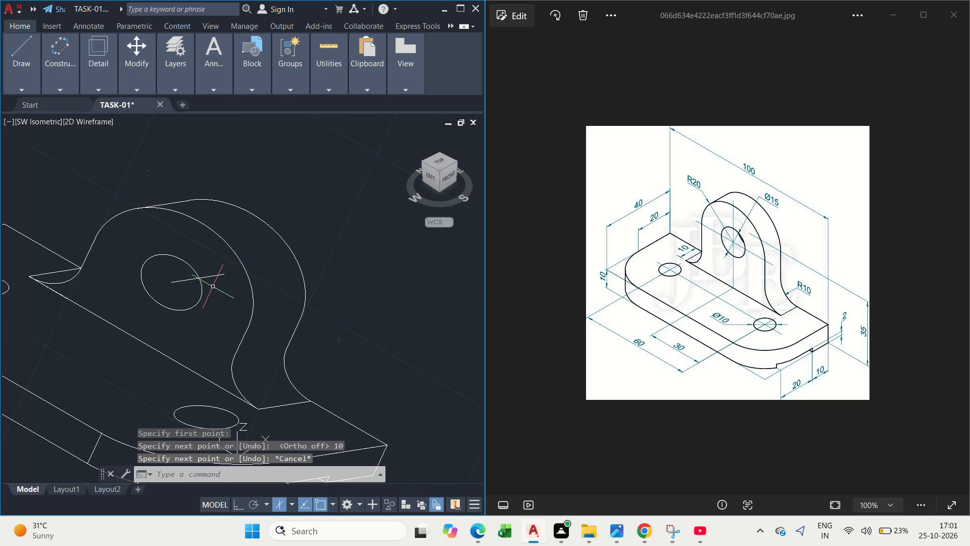
pyautogui.press('c')
pyautogui.press('Escape')
pyautogui.press('Escape')
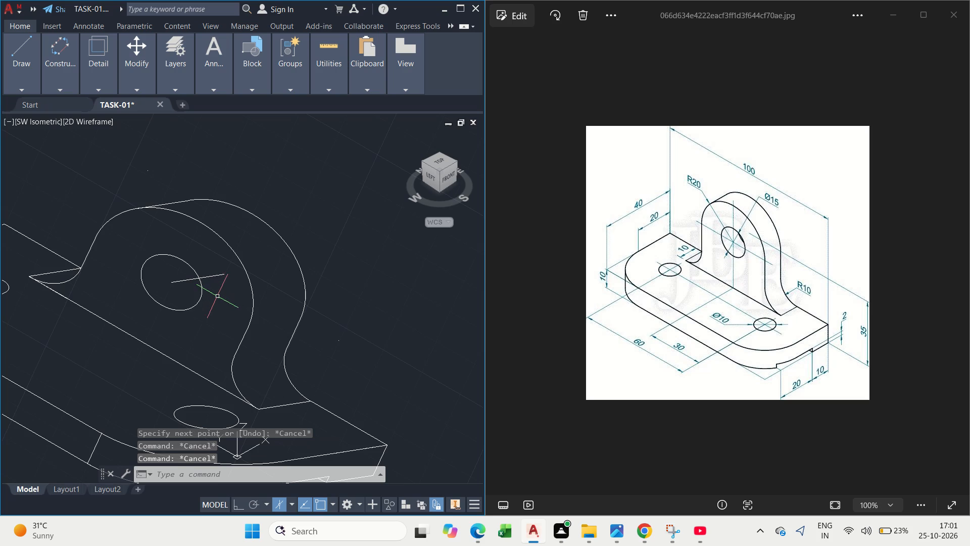
# Copy the lug's hole outline from its centre to the far end of the 10-unit construction line.
pyautogui.click(202, 294)
pyautogui.press('c')
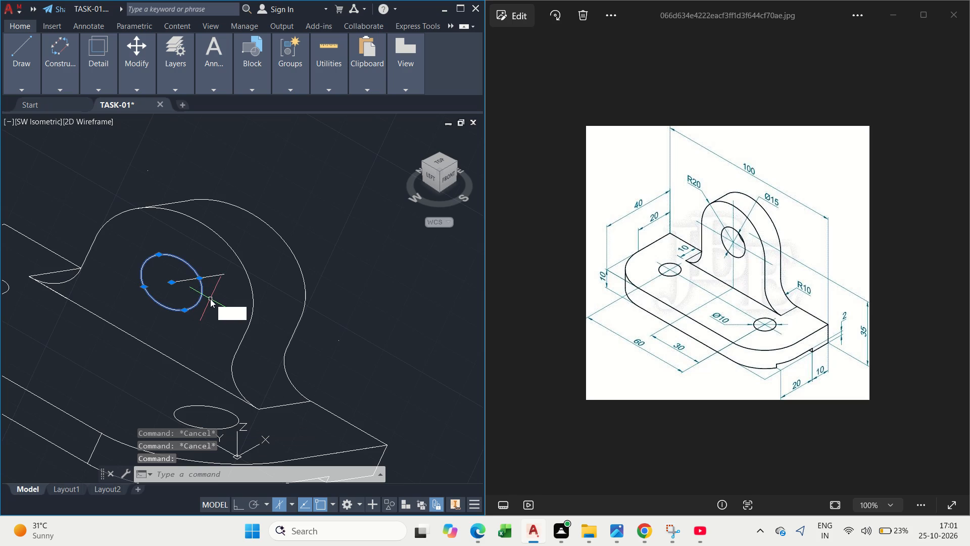
pyautogui.click(244, 337)
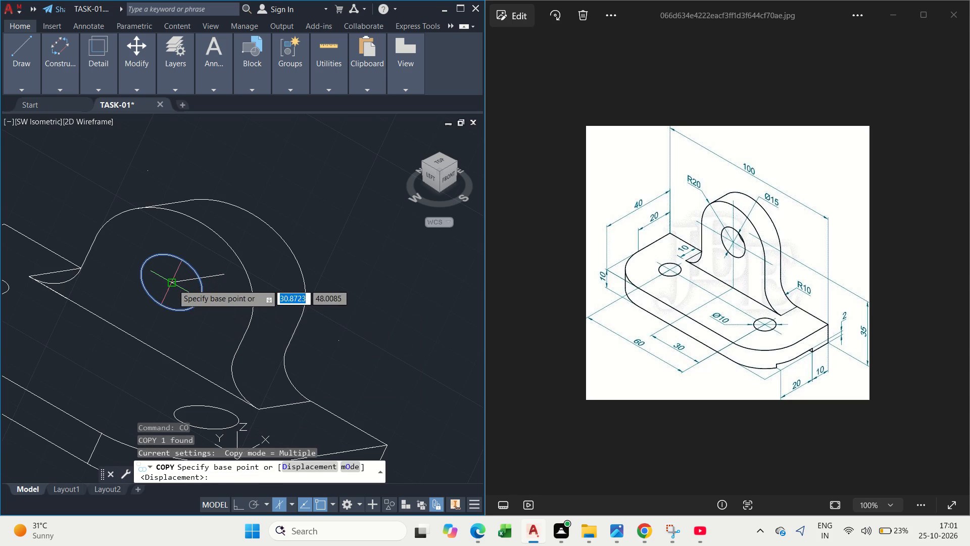
pyautogui.click(173, 284)
pyautogui.click(224, 273)
pyautogui.press('Escape')
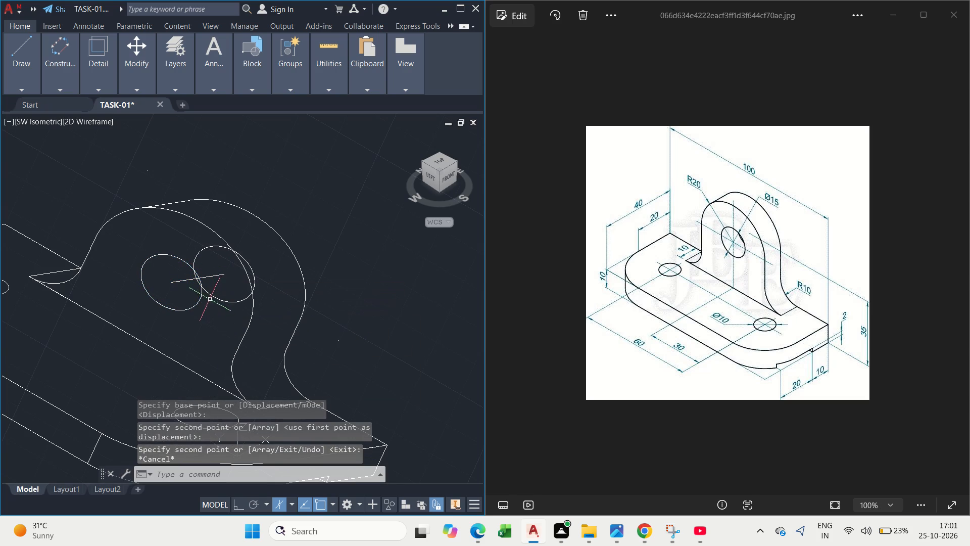
# Trim the copied hole outline so only the rear-edge arc inside the front hole remains.
pyautogui.scroll(1, 181, 287)
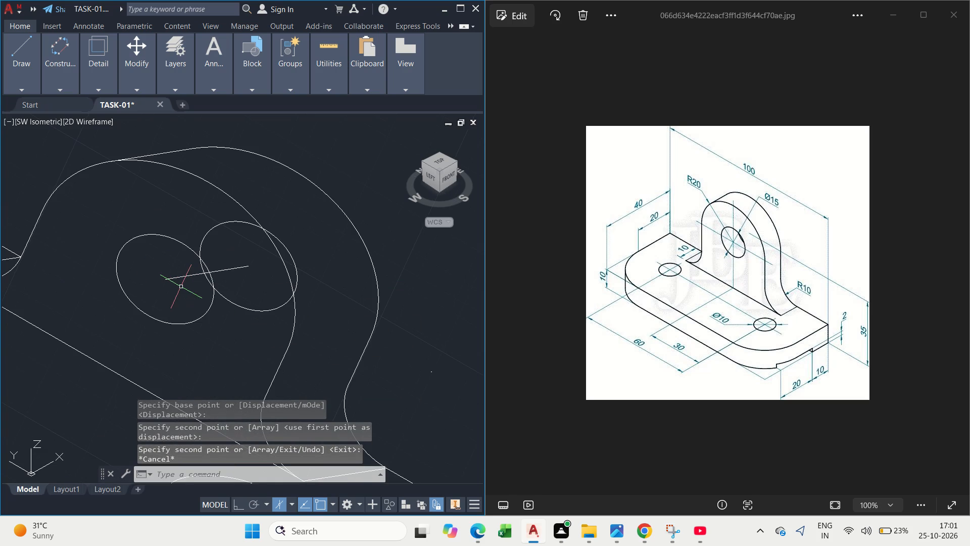
pyautogui.write('TR')
pyautogui.press('space')
pyautogui.moveTo(233, 220); pyautogui.dragTo(225, 223)
pyautogui.moveTo(240, 297); pyautogui.dragTo(240, 312)
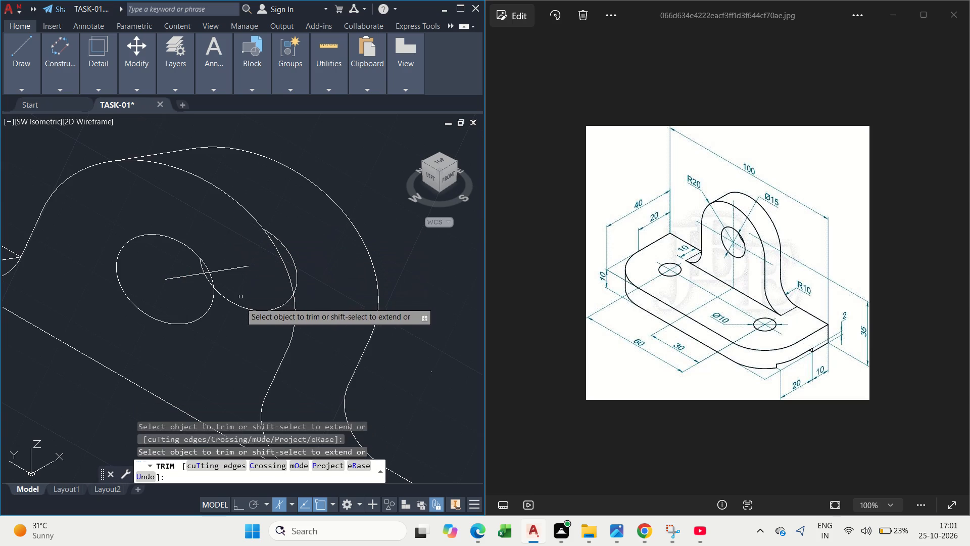
pyautogui.moveTo(240, 312); pyautogui.dragTo(240, 317)
pyautogui.click(297, 262)
pyautogui.moveTo(297, 262); pyautogui.dragTo(297, 270)
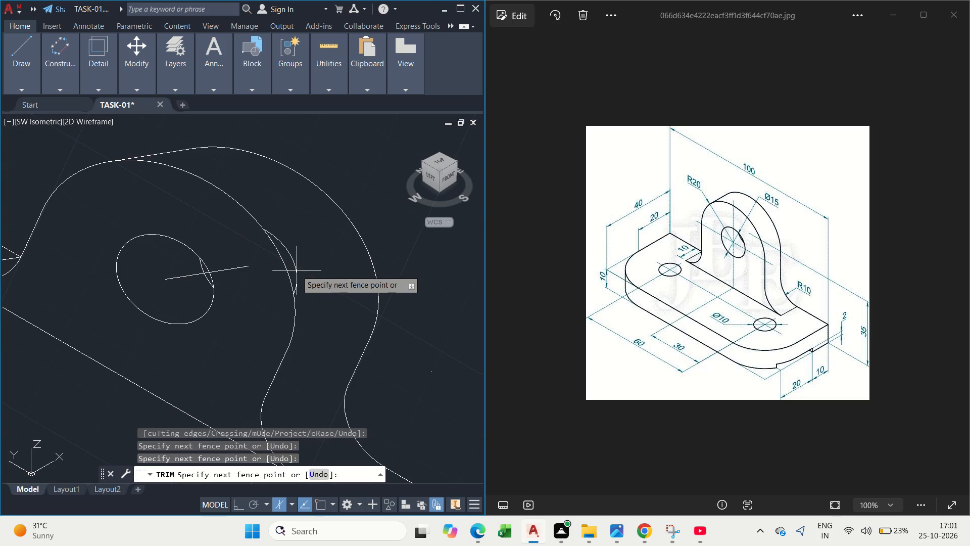
pyautogui.click(292, 265)
pyautogui.press('Escape')
# Delete the construction line running from the lug hole's centre.
pyautogui.click(257, 280)
pyautogui.click(241, 261)
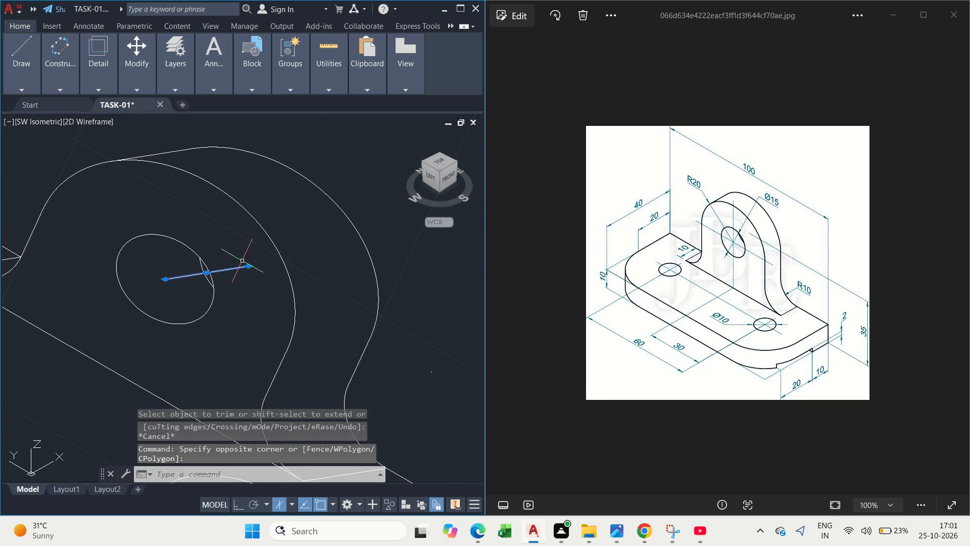
pyautogui.press('Delete')
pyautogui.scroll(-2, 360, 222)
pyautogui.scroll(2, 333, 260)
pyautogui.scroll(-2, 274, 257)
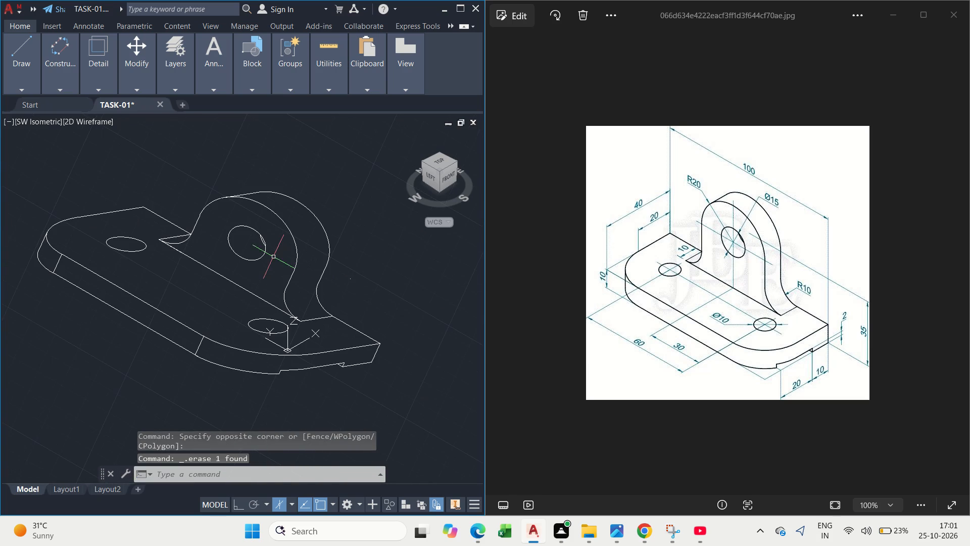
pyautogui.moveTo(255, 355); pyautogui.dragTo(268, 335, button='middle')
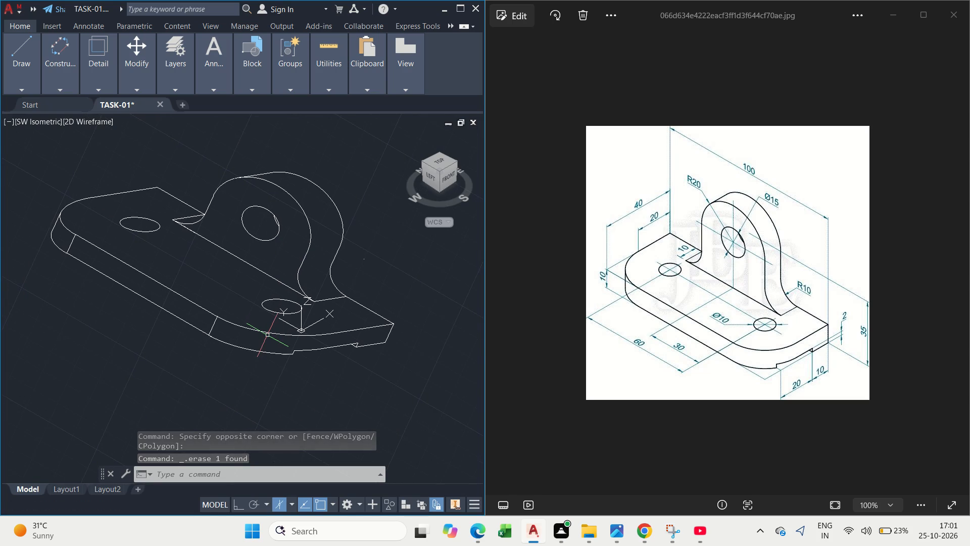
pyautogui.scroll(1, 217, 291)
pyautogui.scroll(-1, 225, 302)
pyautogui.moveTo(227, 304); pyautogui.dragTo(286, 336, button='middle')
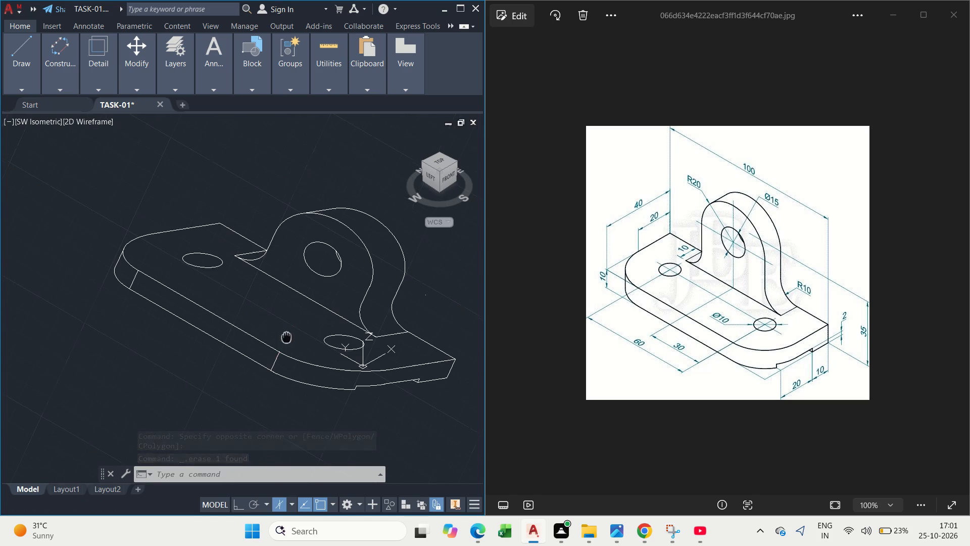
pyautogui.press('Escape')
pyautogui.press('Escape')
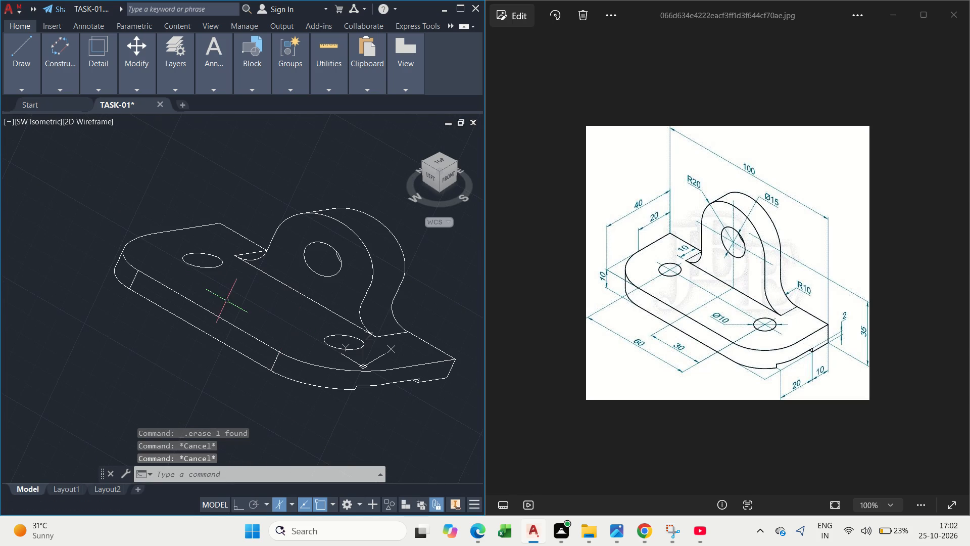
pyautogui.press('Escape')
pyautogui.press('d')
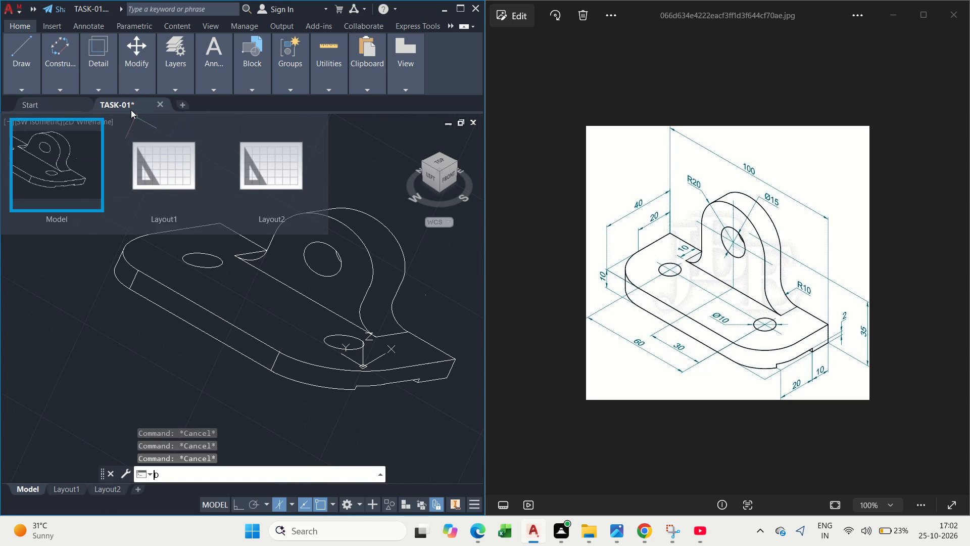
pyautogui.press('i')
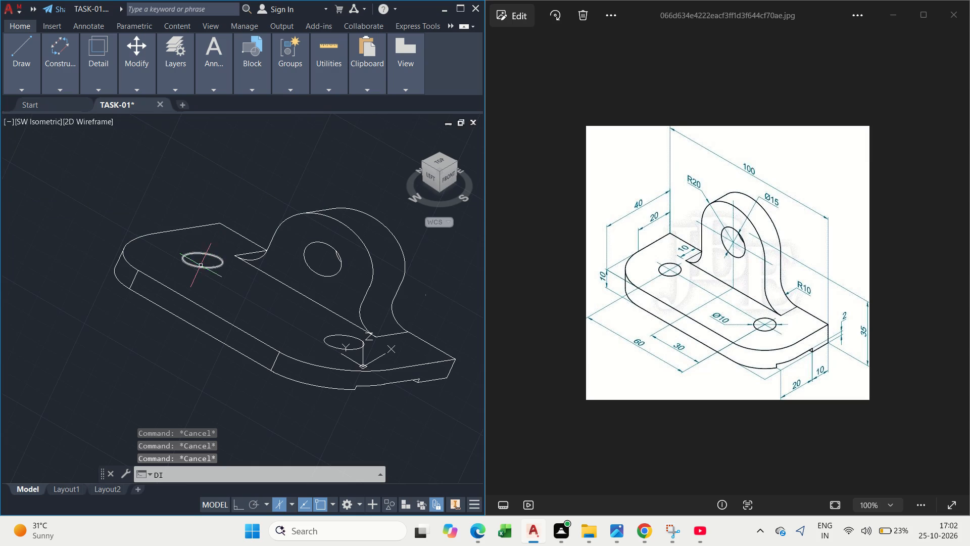
# Maximize the AutoCAD window to show the bracket full screen.
pyautogui.click(456, 7)
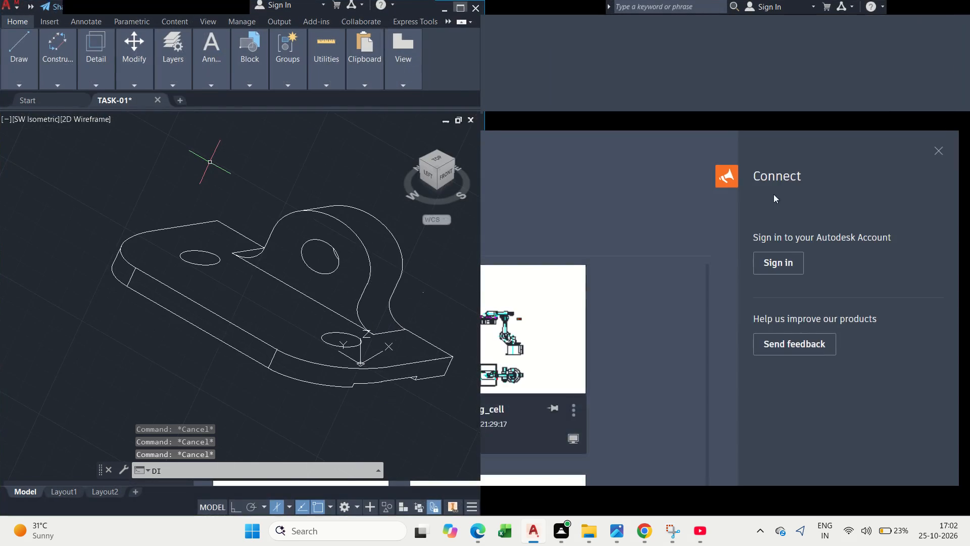
pyautogui.scroll(-3, 648, 219)
pyautogui.scroll(1, 647, 221)
pyautogui.moveTo(600, 212); pyautogui.dragTo(564, 281, button='middle')
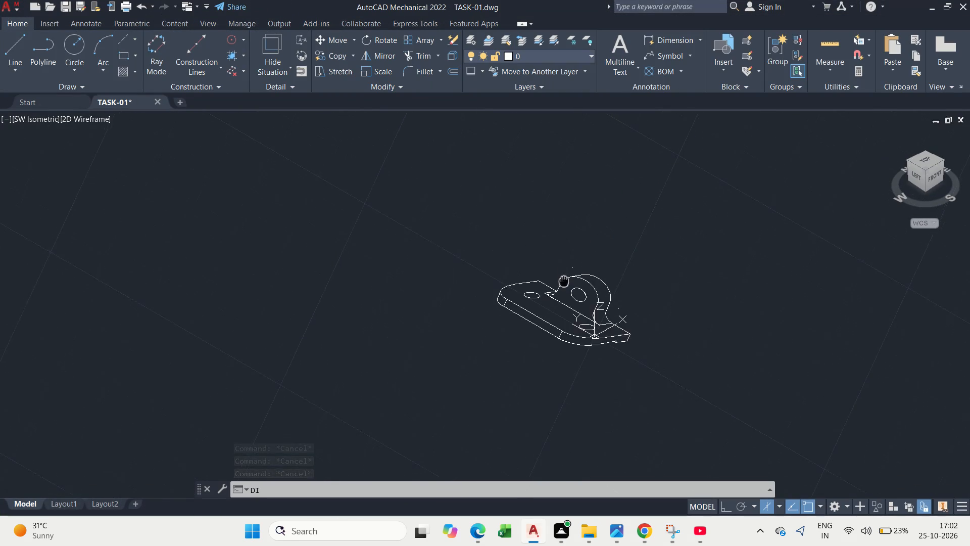
pyautogui.scroll(2, 493, 275)
pyautogui.moveTo(642, 220); pyautogui.dragTo(589, 210, button='middle')
pyautogui.moveTo(789, 306); pyautogui.dragTo(644, 229, button='middle')
pyautogui.scroll(2, 525, 271)
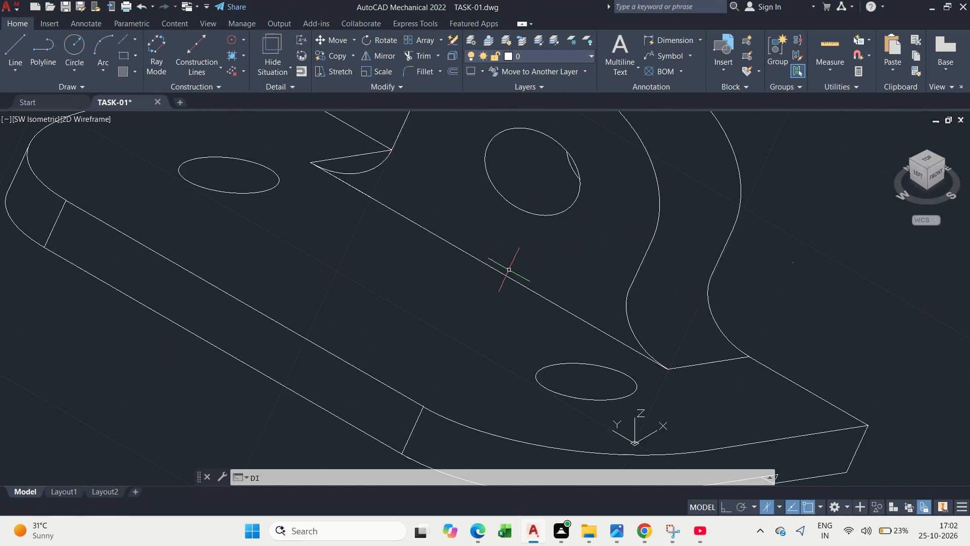
pyautogui.scroll(-3, 512, 290)
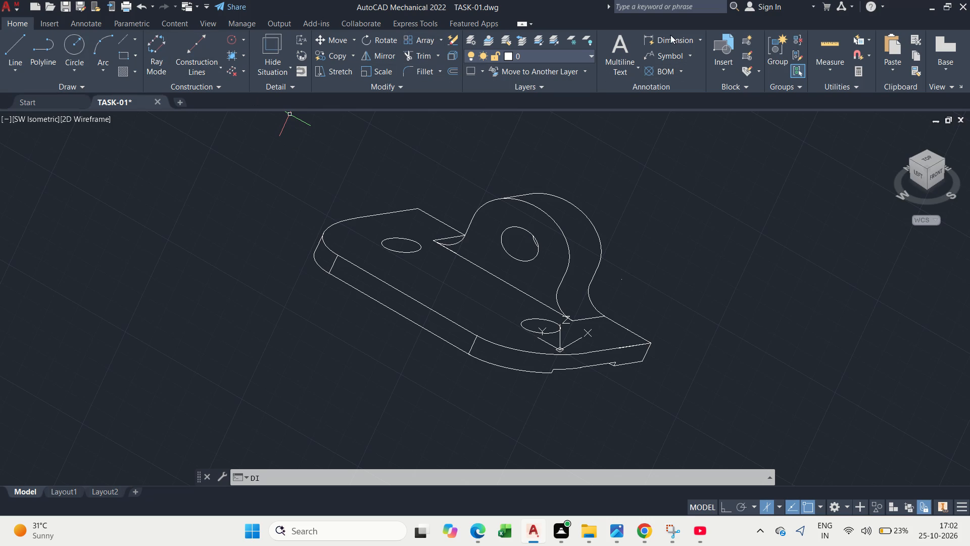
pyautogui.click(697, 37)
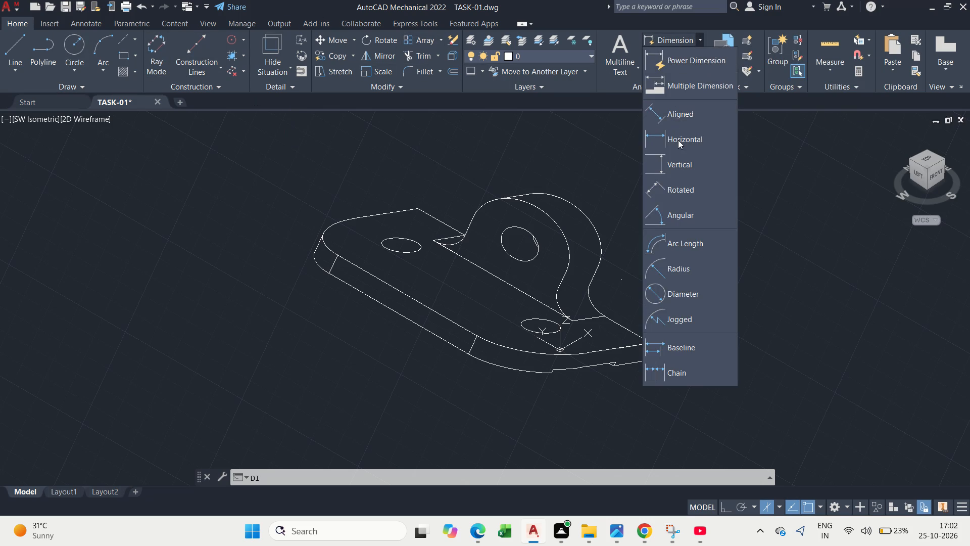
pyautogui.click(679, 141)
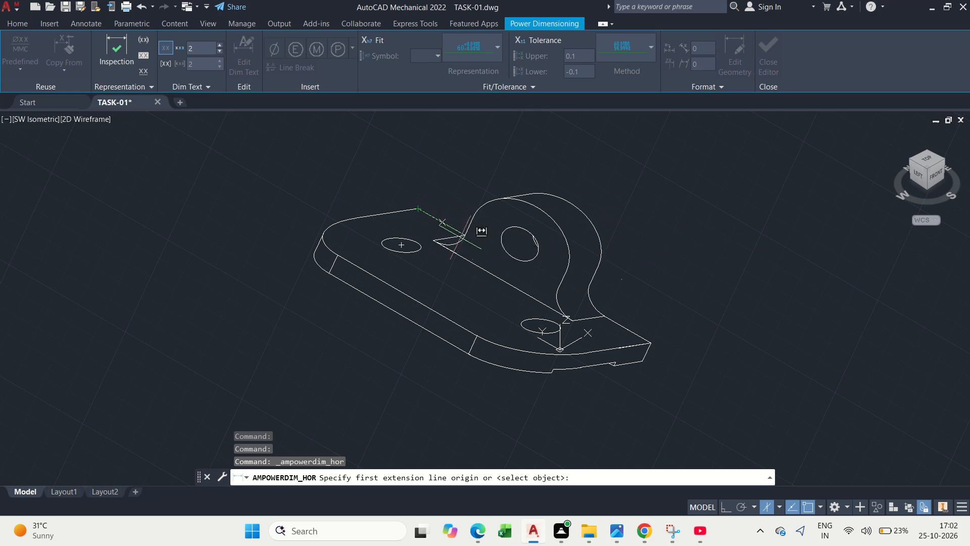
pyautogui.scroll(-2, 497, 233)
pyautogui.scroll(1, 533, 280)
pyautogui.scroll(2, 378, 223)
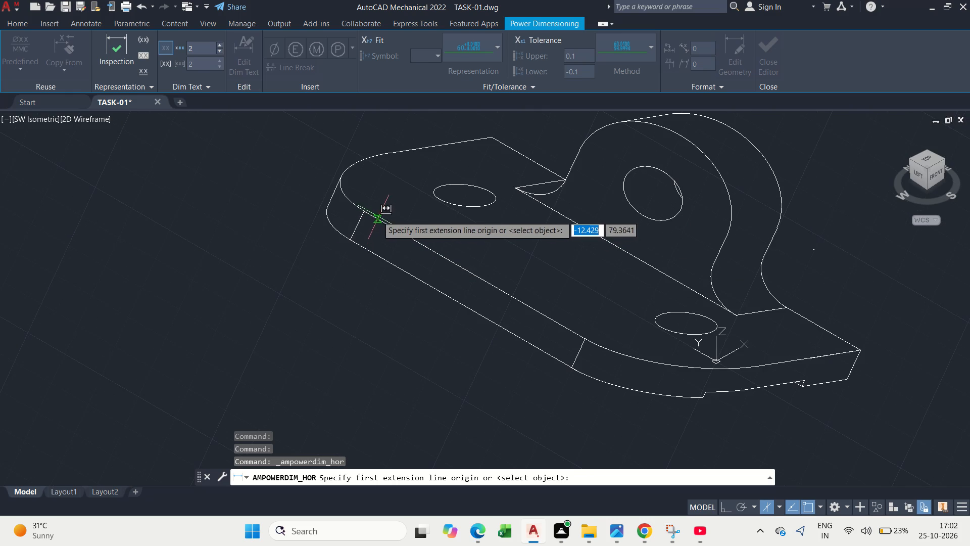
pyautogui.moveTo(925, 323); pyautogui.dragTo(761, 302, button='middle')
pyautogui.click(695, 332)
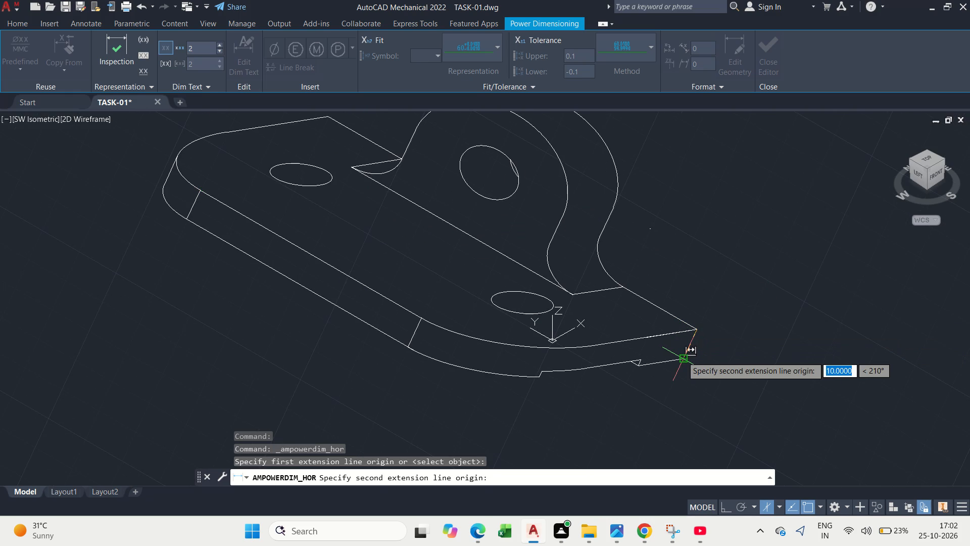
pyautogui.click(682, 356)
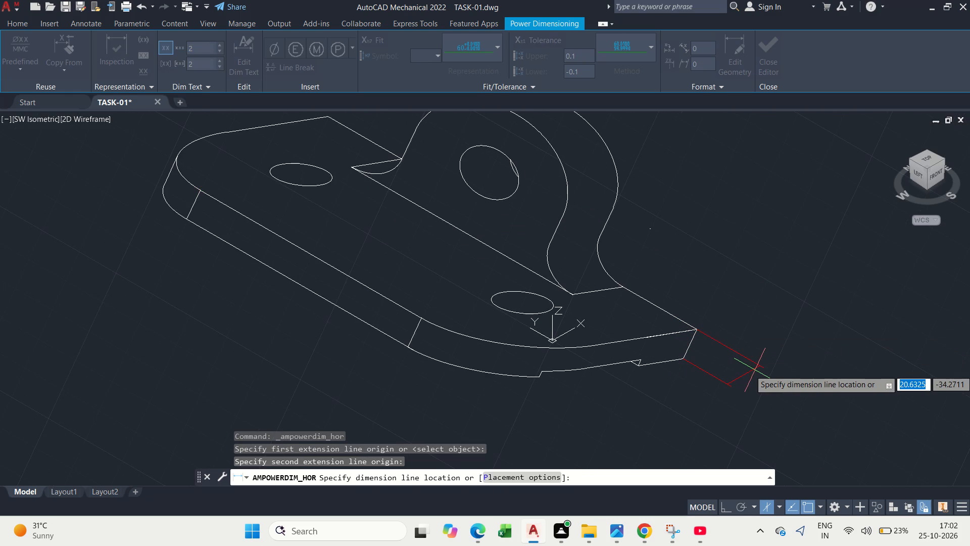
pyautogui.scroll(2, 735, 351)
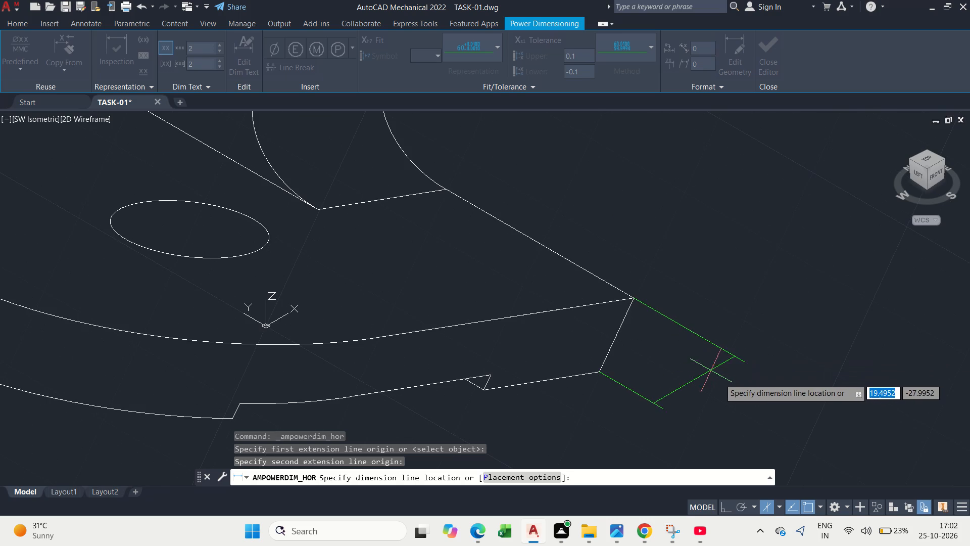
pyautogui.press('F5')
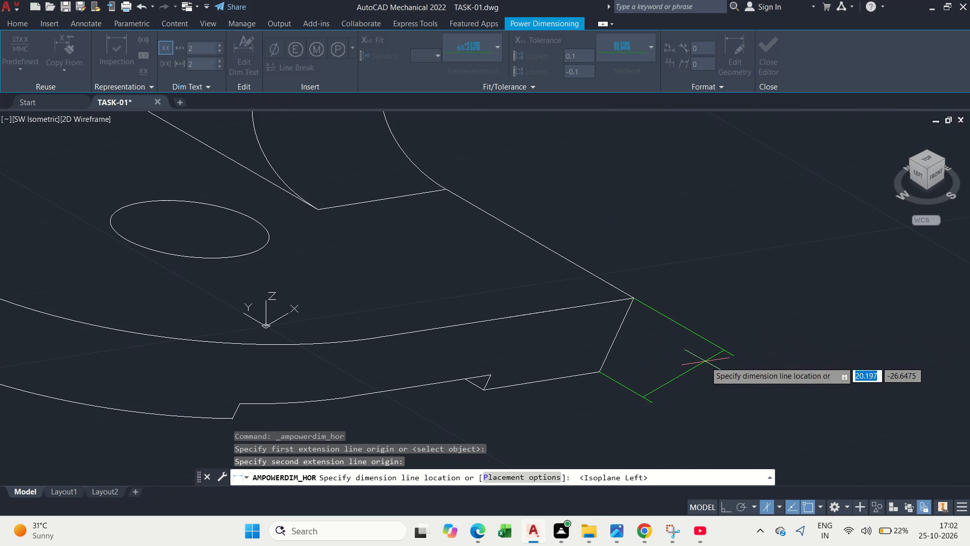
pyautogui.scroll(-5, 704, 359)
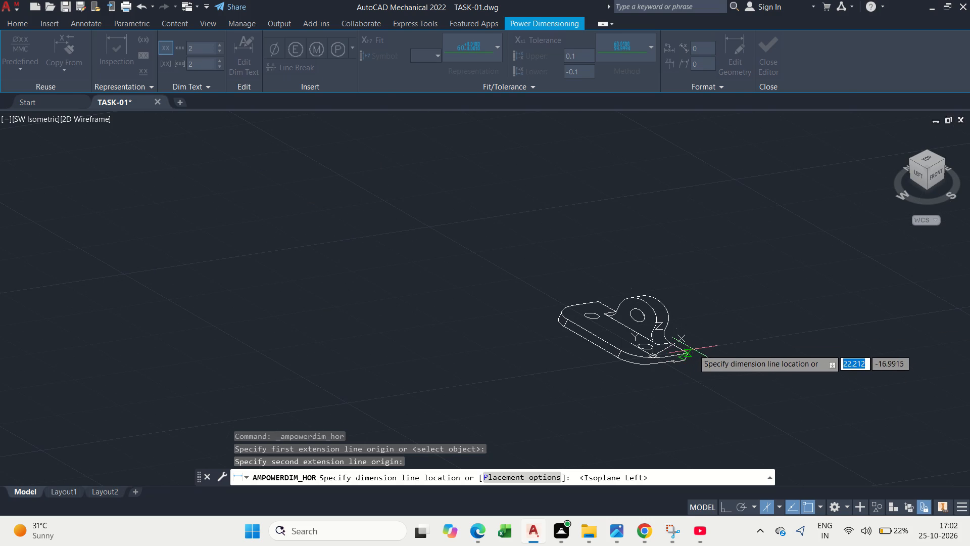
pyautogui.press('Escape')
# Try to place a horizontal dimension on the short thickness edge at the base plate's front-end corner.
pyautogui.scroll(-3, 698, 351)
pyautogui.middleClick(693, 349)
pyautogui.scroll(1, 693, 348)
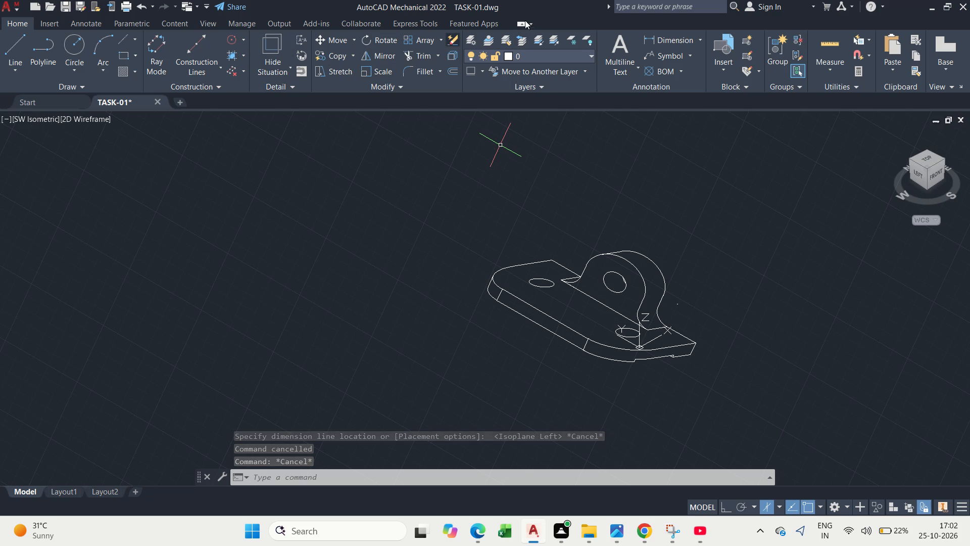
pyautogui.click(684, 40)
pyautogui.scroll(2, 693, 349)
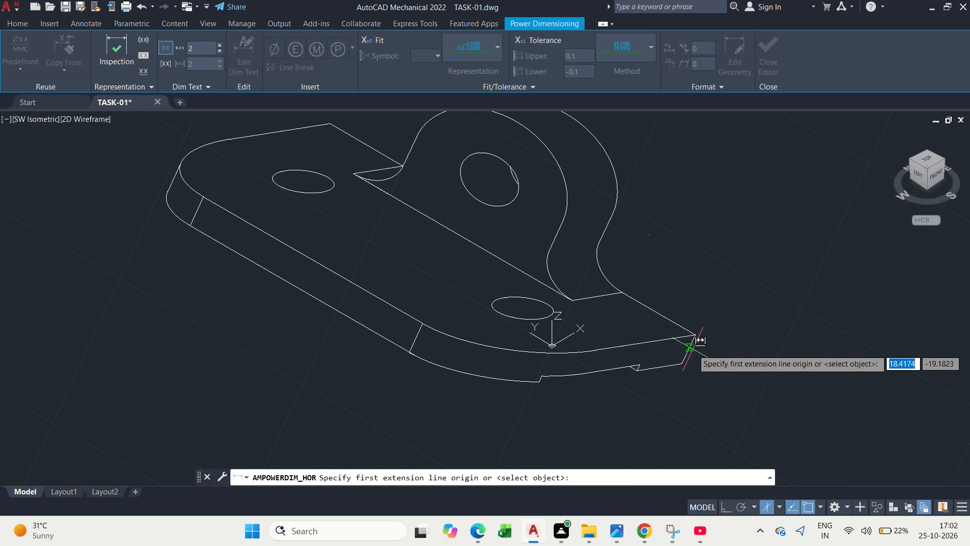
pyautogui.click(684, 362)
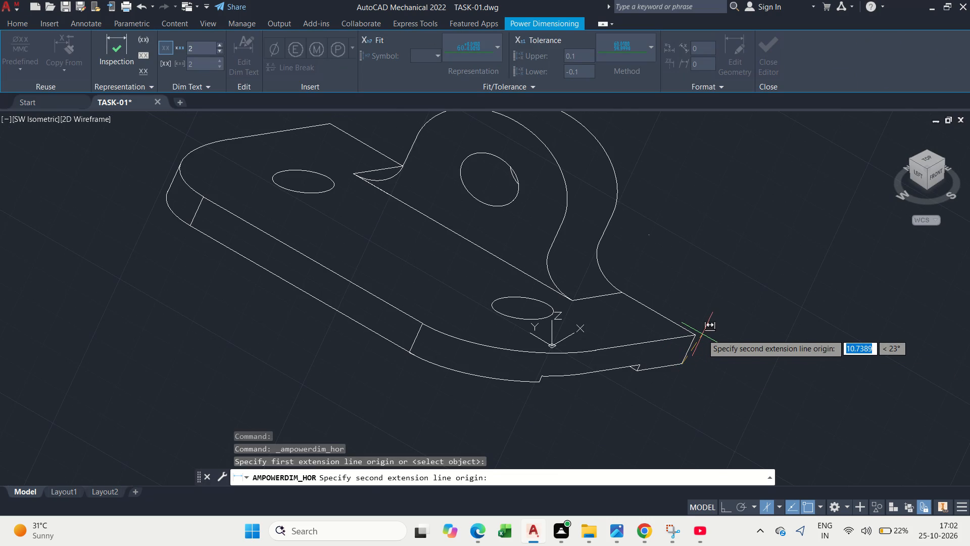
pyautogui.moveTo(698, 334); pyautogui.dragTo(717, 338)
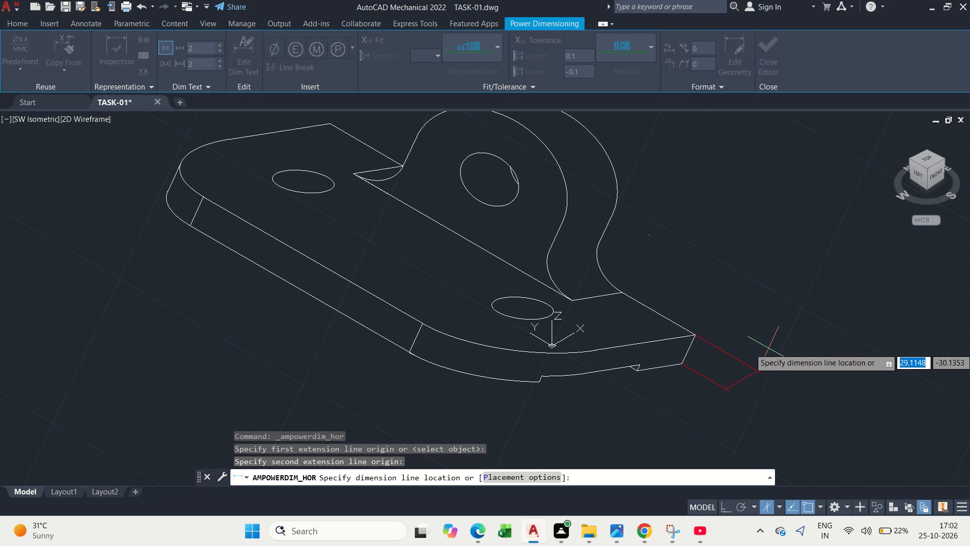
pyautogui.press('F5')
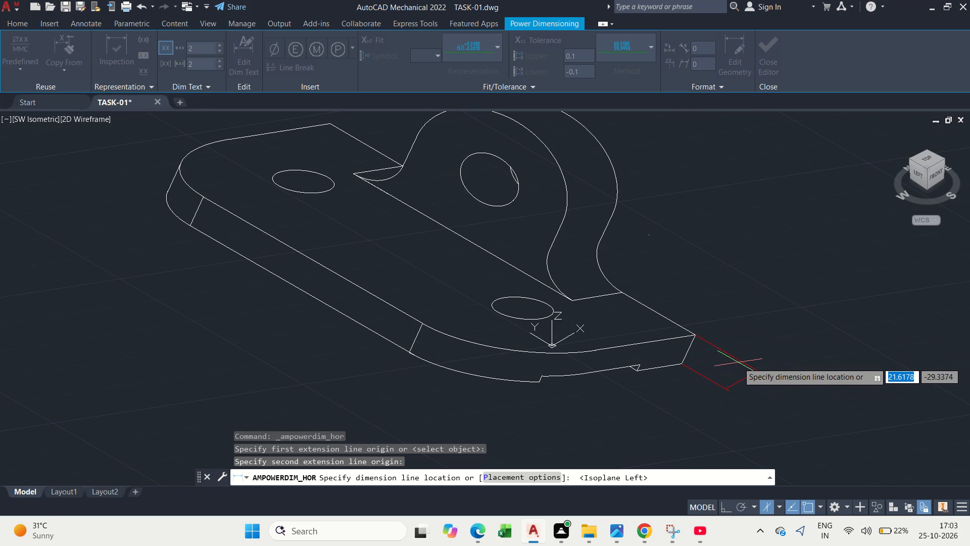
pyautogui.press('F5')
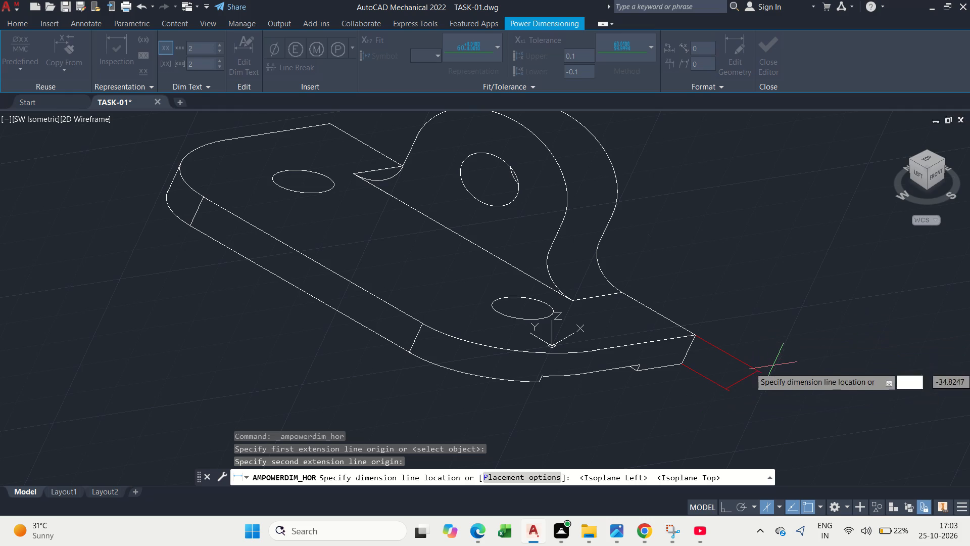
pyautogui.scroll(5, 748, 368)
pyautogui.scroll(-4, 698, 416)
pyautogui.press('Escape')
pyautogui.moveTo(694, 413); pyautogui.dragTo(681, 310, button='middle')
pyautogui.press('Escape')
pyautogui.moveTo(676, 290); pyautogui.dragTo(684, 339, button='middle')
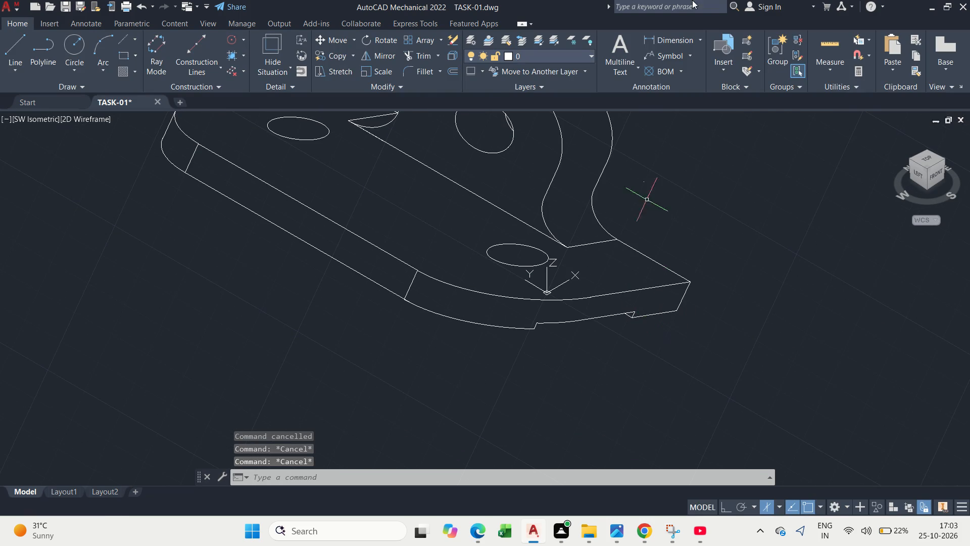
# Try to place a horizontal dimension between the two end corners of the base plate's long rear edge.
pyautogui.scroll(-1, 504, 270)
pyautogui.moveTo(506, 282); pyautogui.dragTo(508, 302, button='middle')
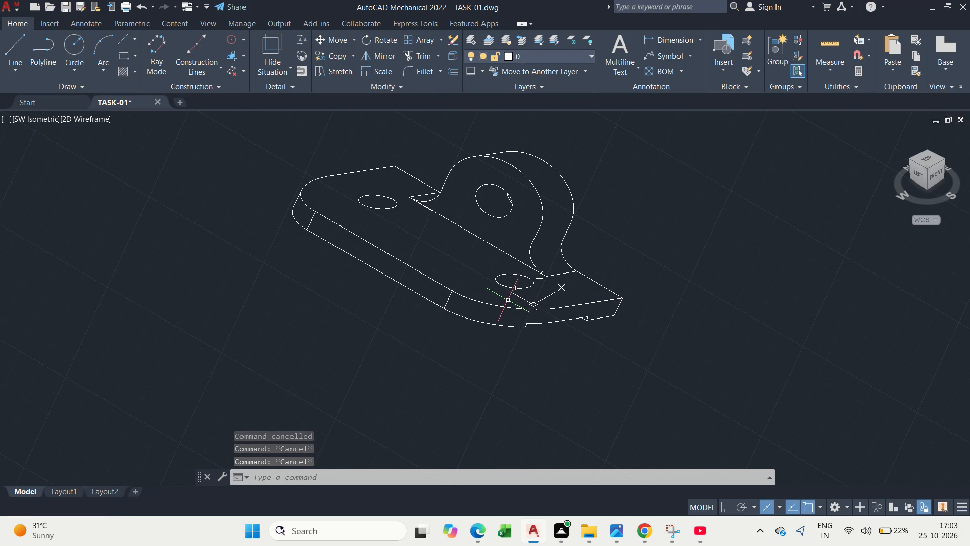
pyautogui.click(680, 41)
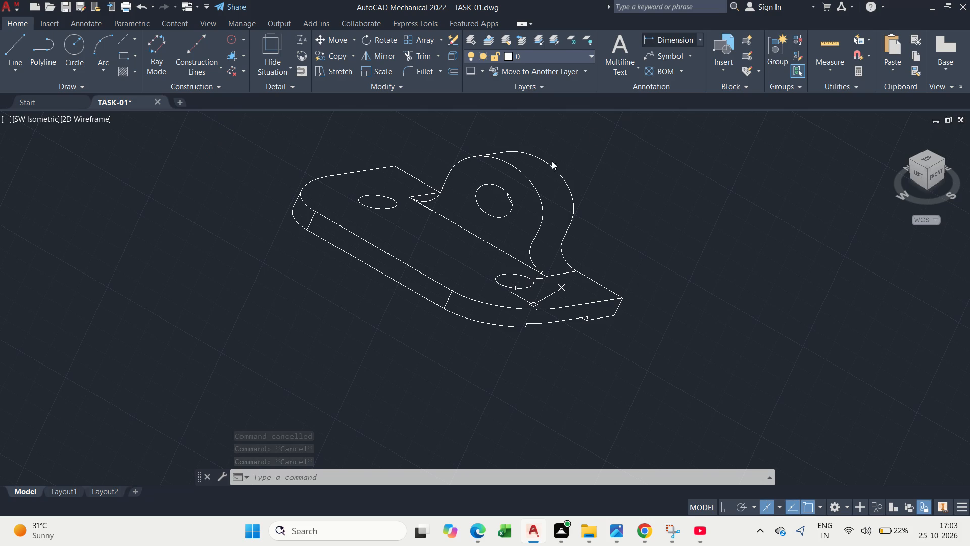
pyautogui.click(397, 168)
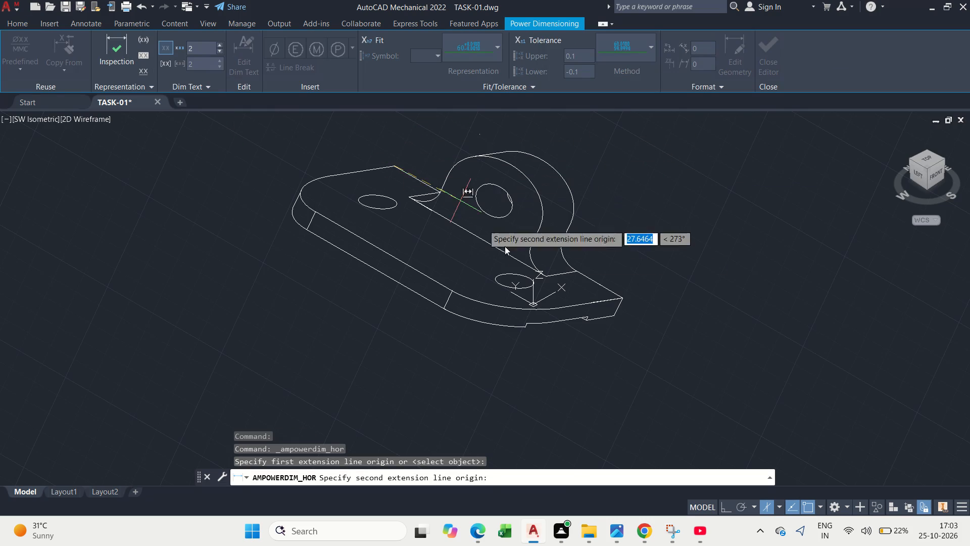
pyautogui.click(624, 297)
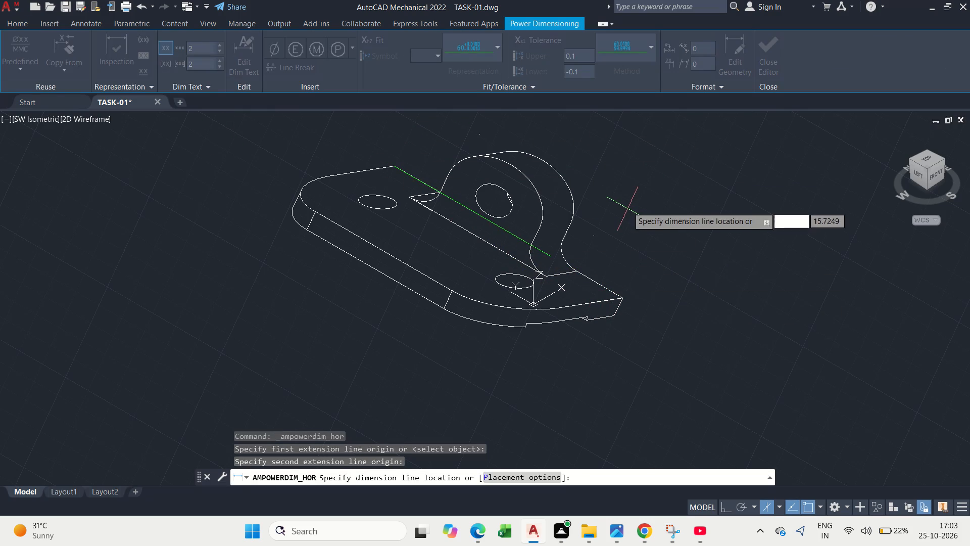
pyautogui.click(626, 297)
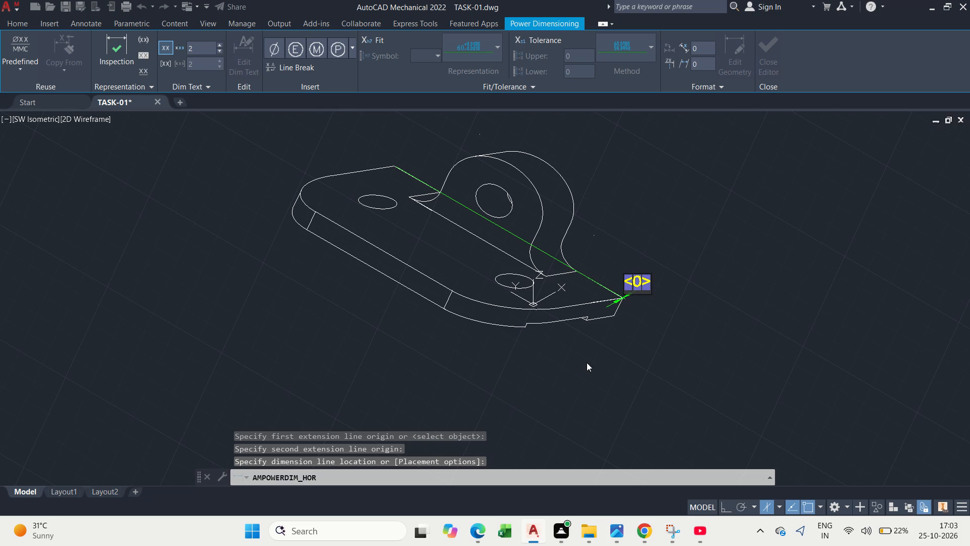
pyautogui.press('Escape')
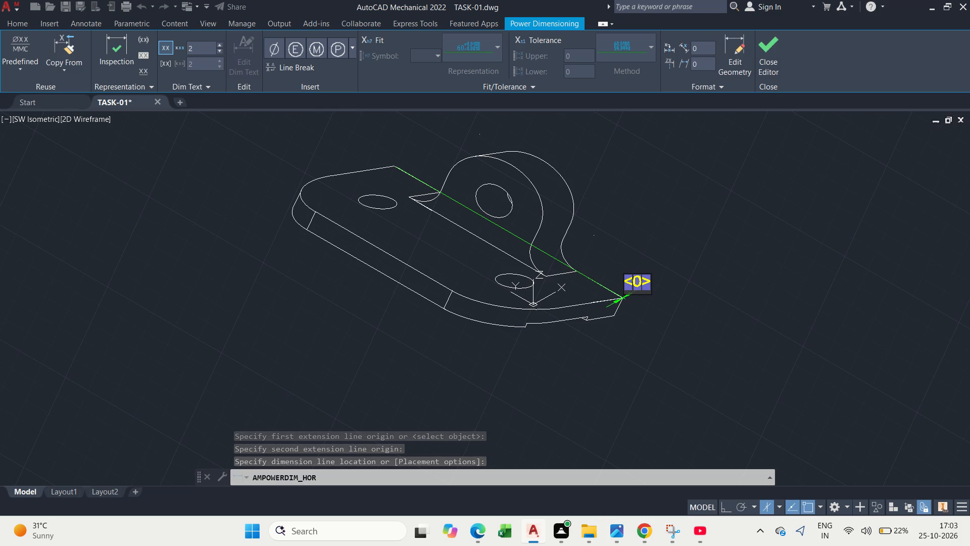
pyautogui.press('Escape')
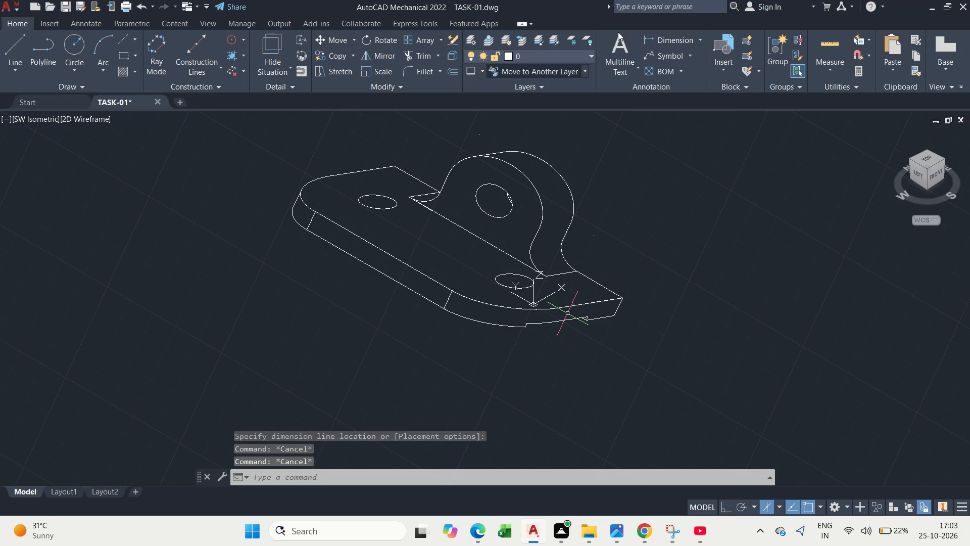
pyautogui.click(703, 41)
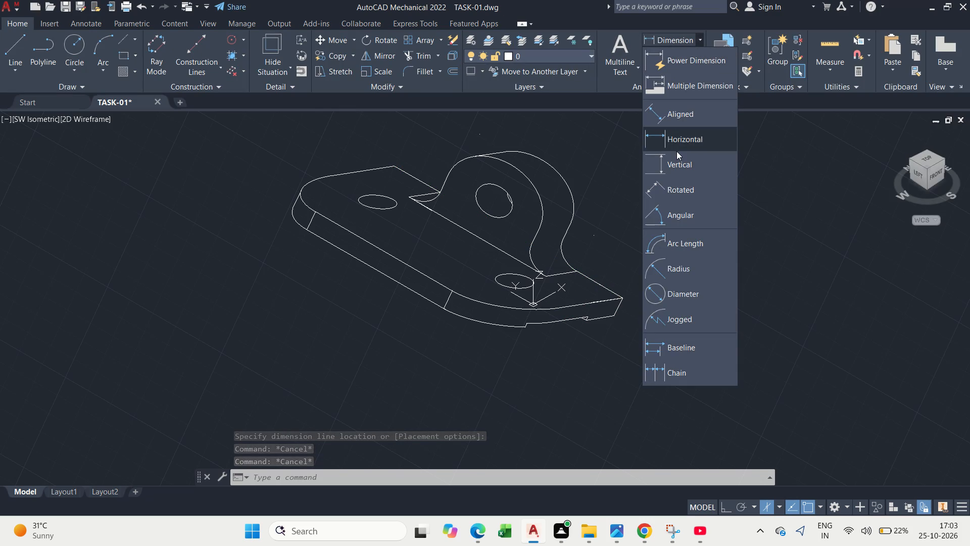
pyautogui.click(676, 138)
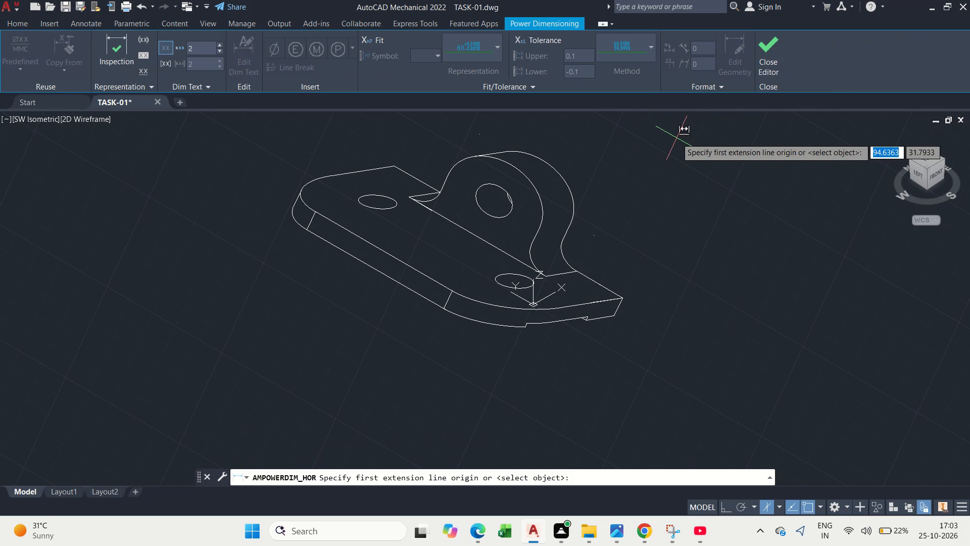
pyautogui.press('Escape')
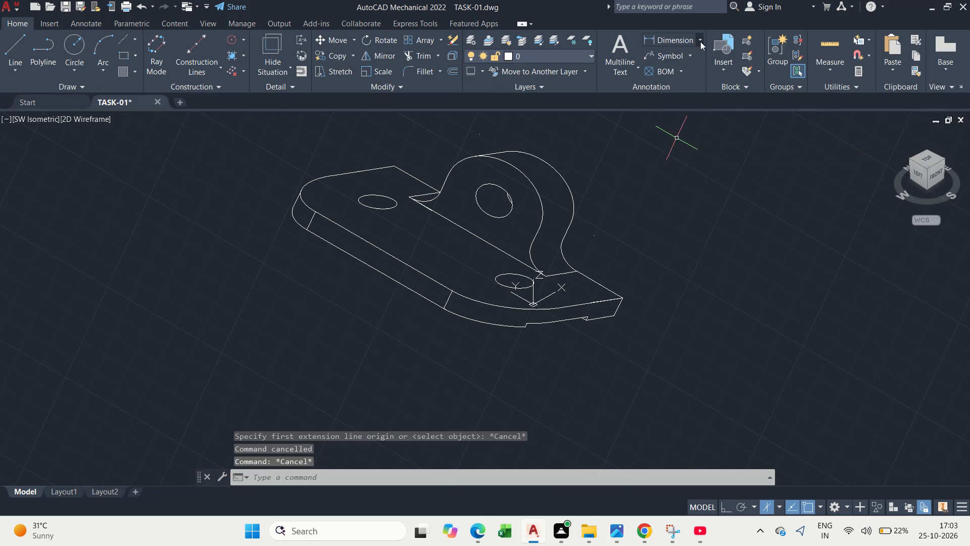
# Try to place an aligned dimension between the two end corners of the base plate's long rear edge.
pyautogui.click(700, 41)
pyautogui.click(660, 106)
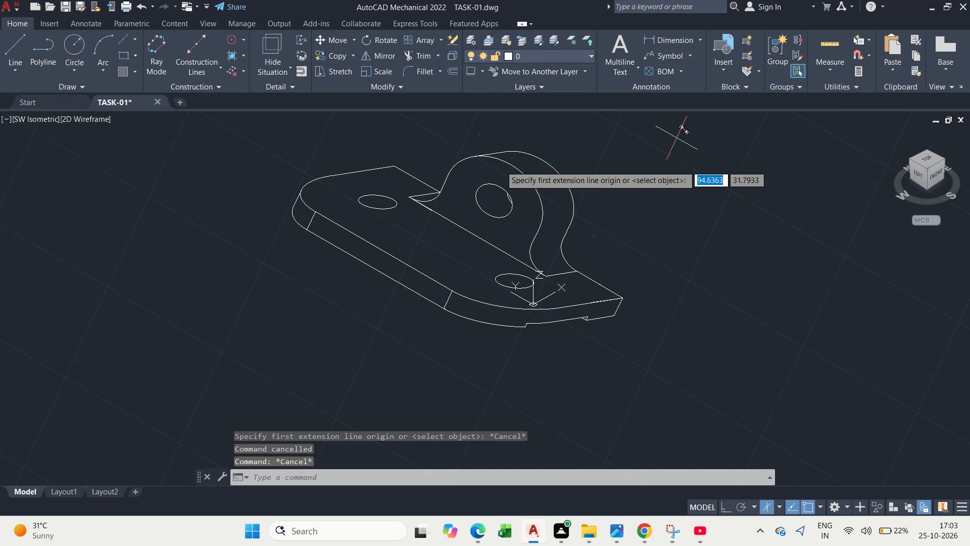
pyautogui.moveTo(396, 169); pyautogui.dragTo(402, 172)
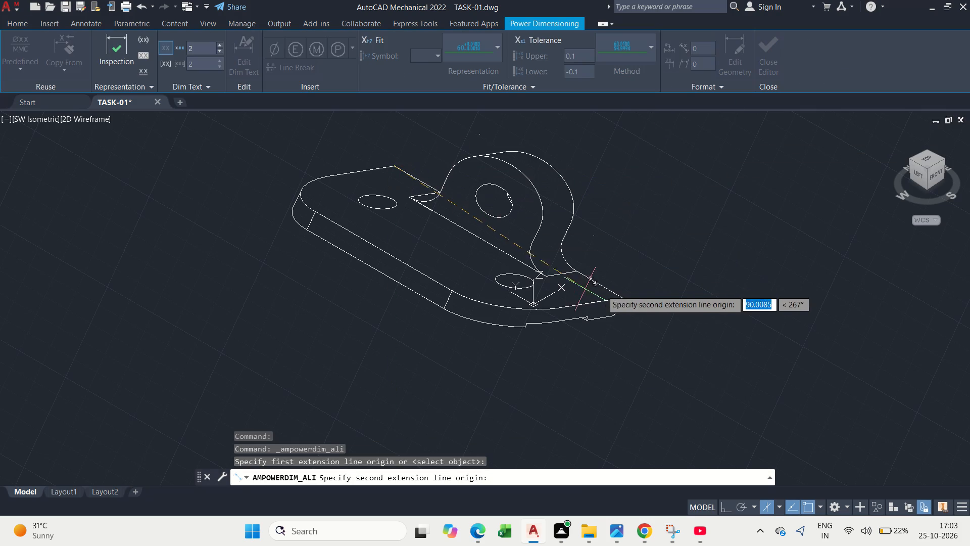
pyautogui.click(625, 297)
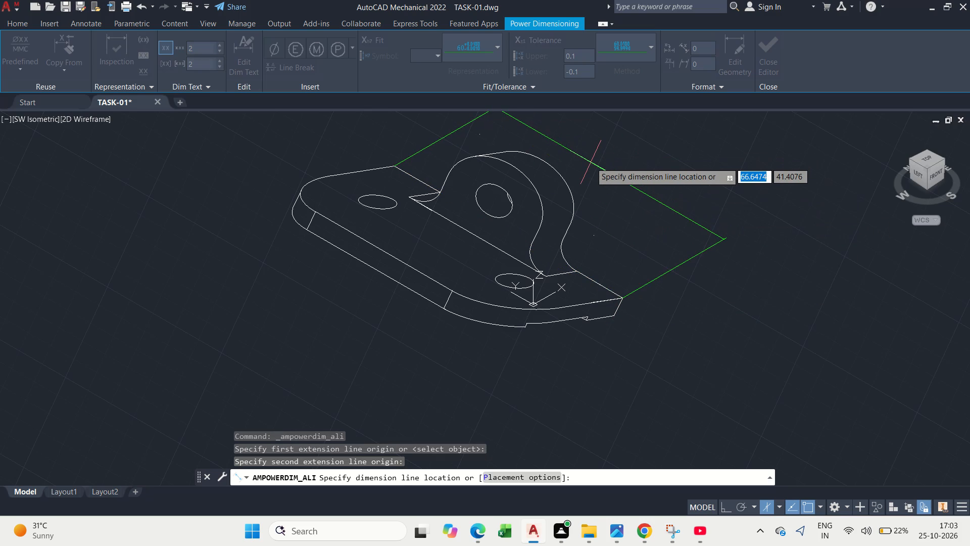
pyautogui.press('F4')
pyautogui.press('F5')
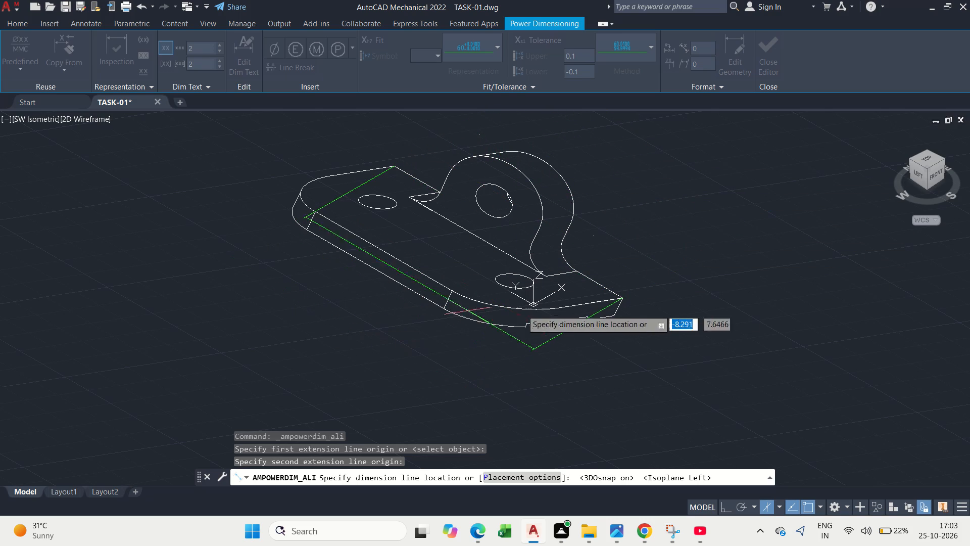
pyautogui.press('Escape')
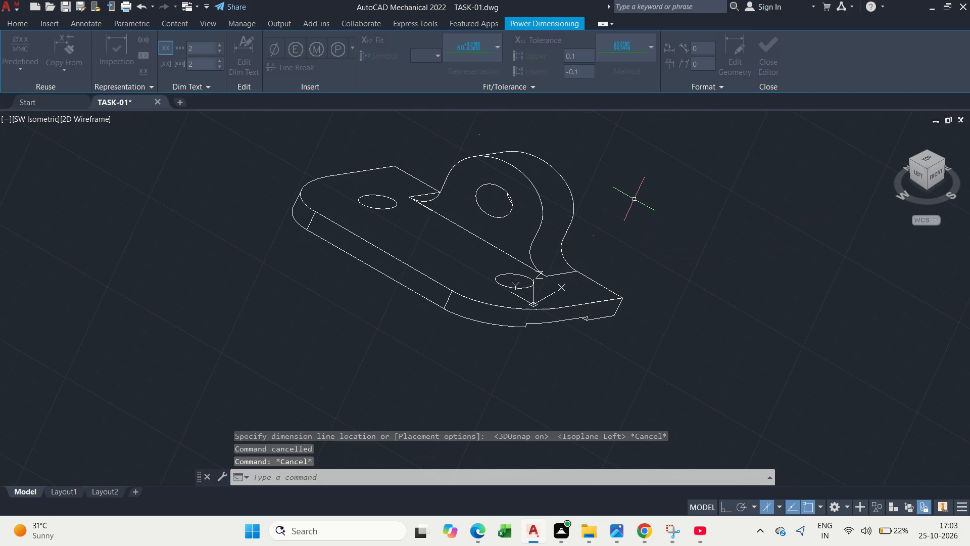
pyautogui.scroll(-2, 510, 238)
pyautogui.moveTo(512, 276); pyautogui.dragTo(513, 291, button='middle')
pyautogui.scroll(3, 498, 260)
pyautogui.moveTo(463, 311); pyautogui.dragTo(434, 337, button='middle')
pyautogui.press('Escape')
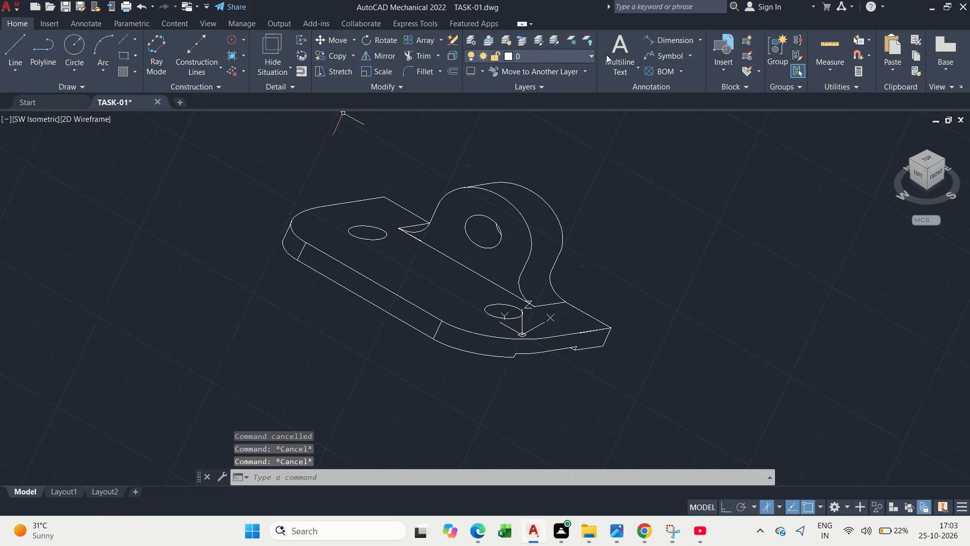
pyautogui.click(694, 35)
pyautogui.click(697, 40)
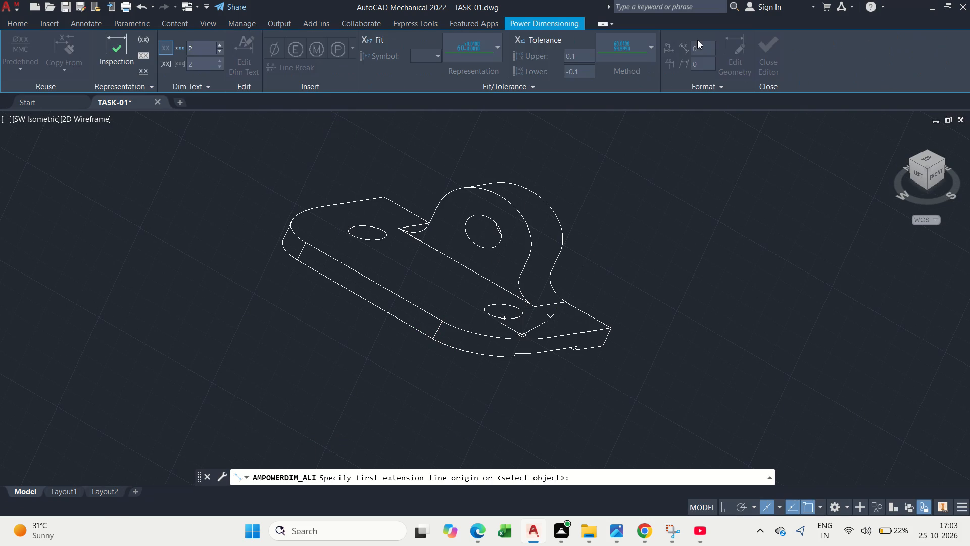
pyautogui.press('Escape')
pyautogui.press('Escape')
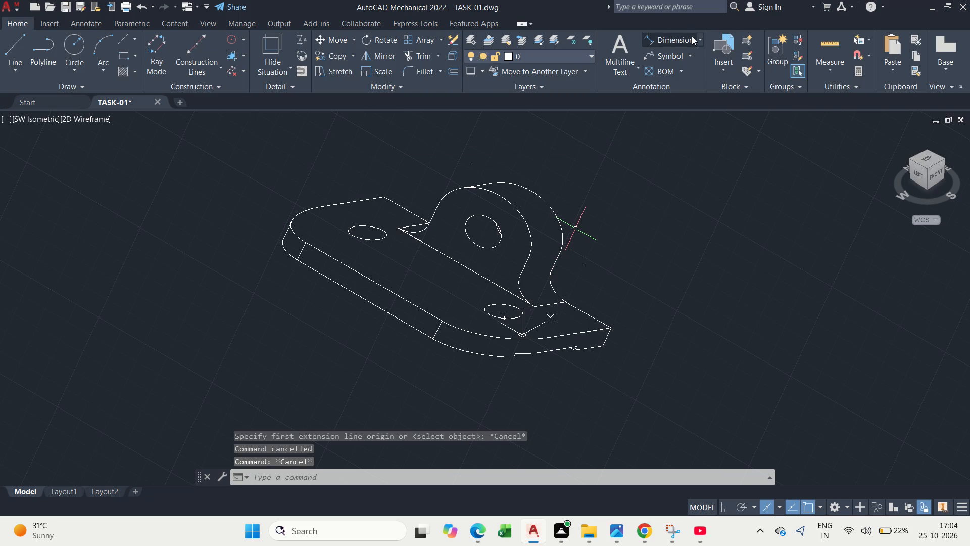
# Add an aligned dimension to the base plate's short thickness edge, placed outside the front-end corner beyond the plate.
pyautogui.click(700, 37)
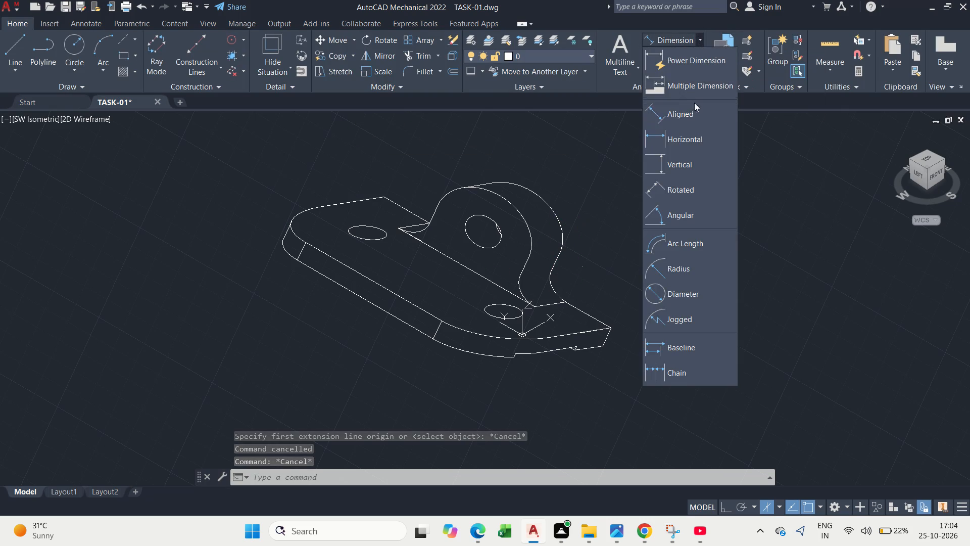
pyautogui.click(661, 125)
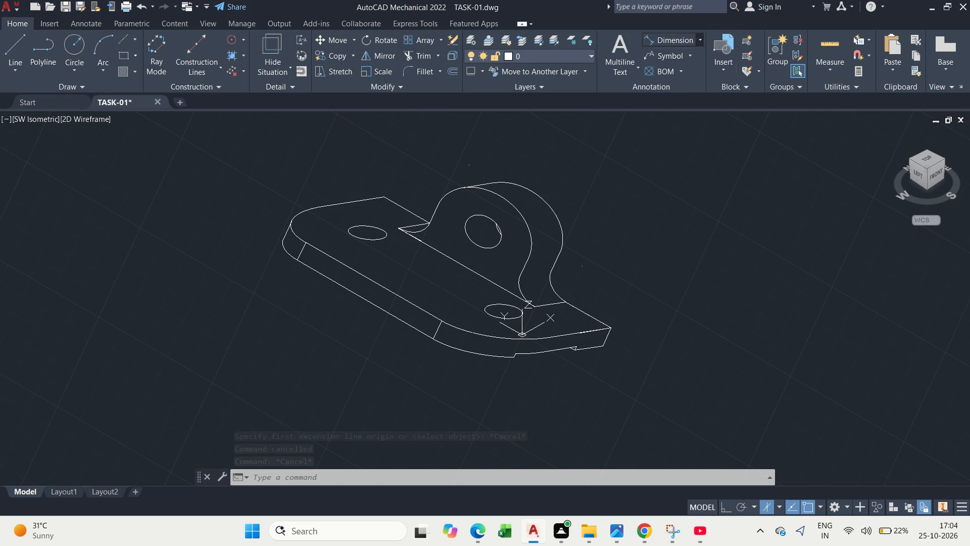
pyautogui.scroll(2, 572, 358)
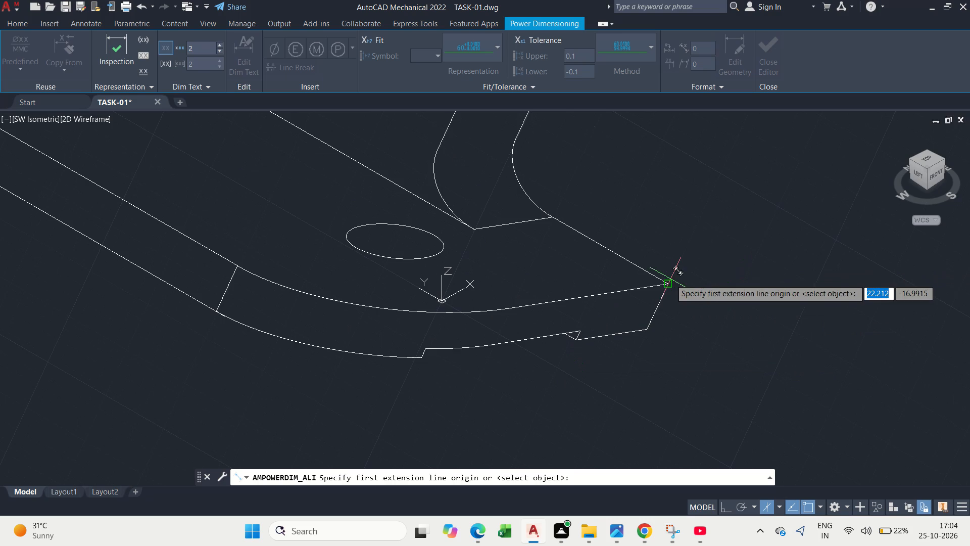
pyautogui.click(668, 285)
pyautogui.click(643, 326)
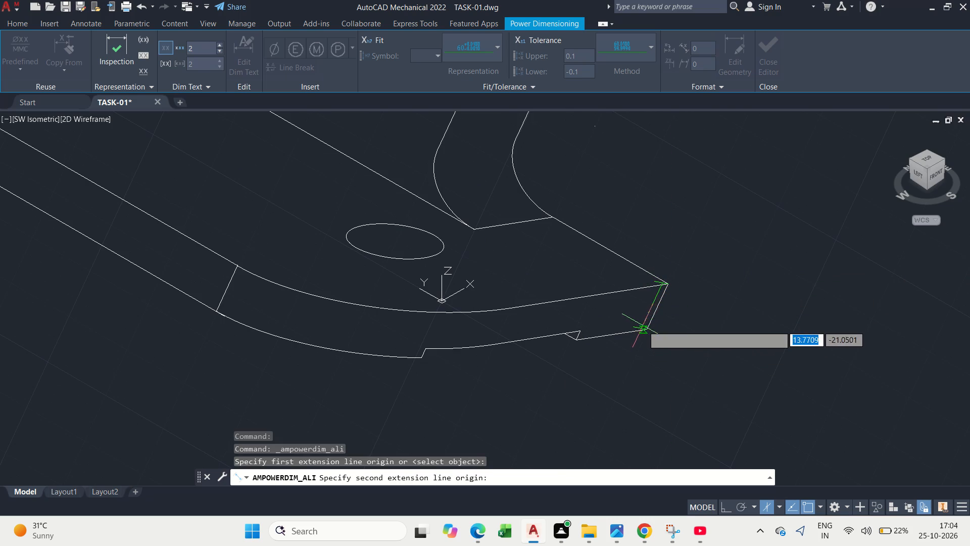
pyautogui.scroll(-3, 736, 369)
pyautogui.scroll(2, 738, 365)
pyautogui.click(731, 361)
pyautogui.scroll(2, 796, 327)
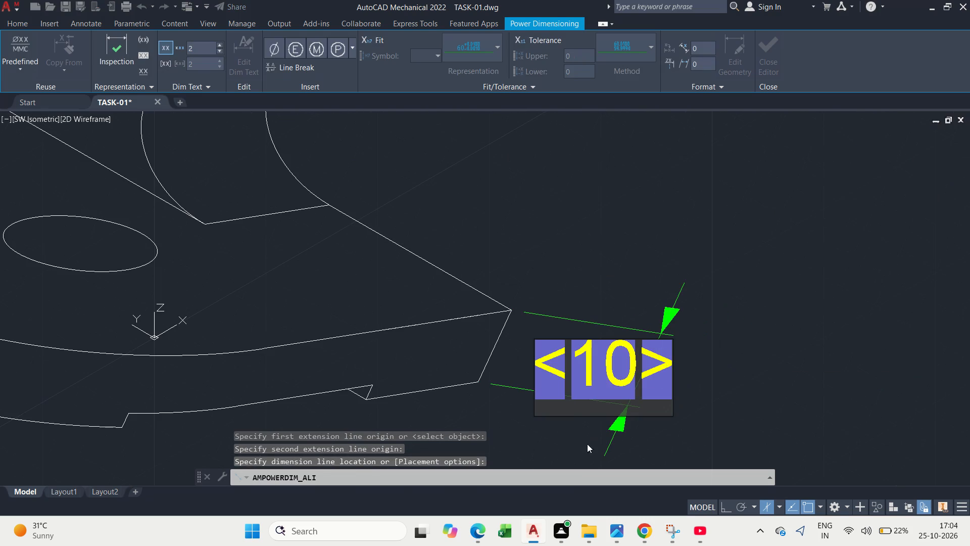
pyautogui.click(698, 392)
pyautogui.scroll(-2, 649, 361)
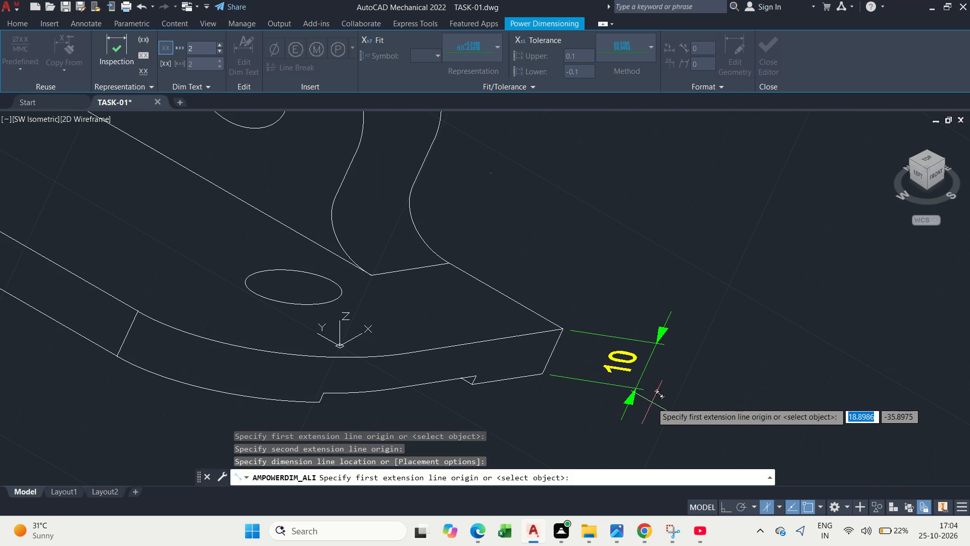
pyautogui.press('Escape')
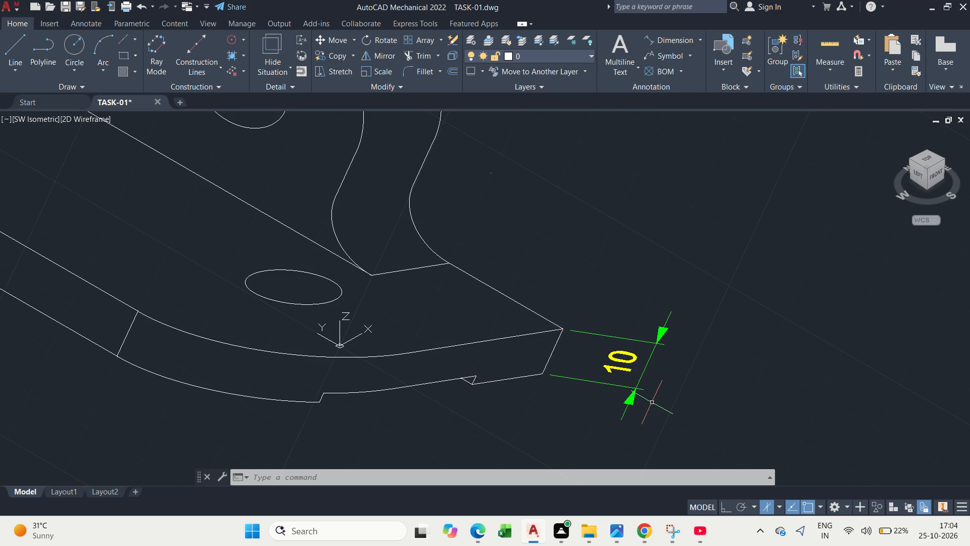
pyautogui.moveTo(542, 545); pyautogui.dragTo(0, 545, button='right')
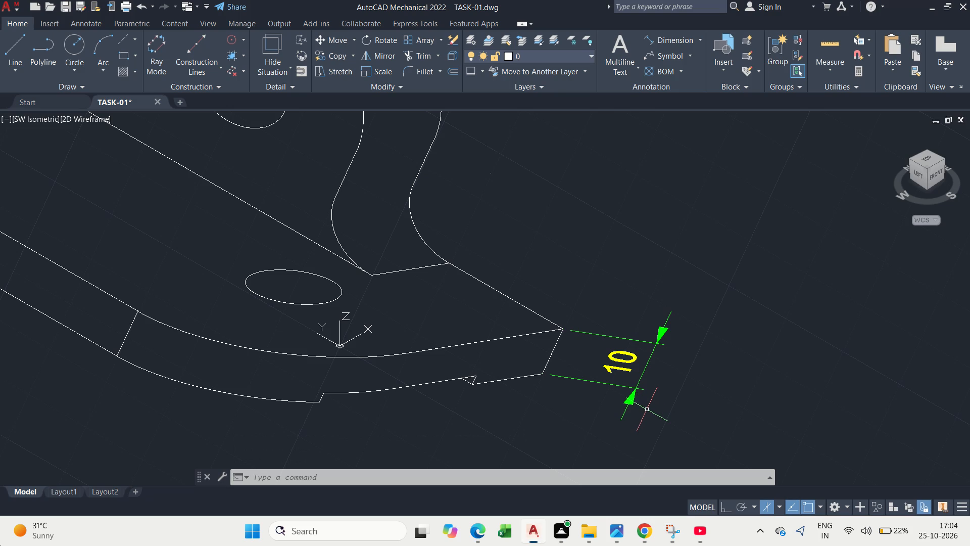
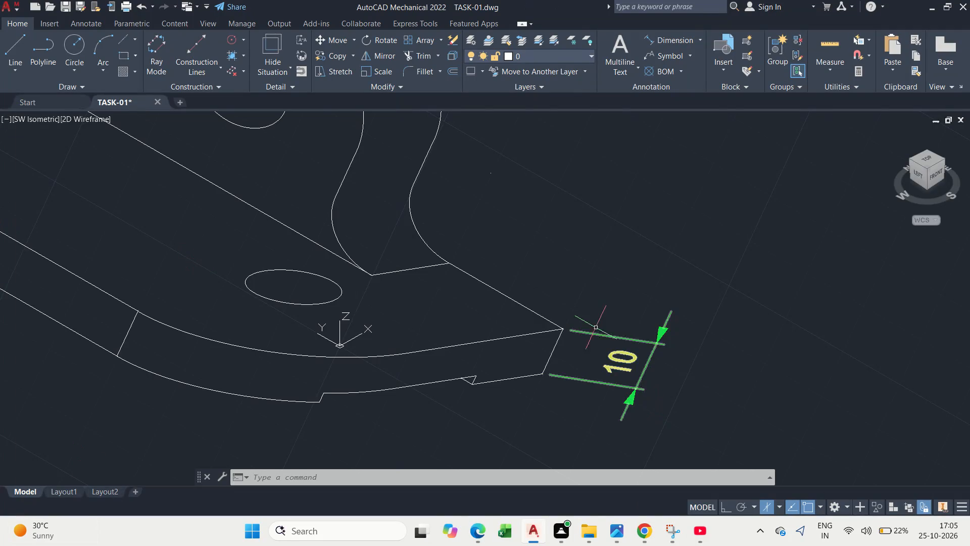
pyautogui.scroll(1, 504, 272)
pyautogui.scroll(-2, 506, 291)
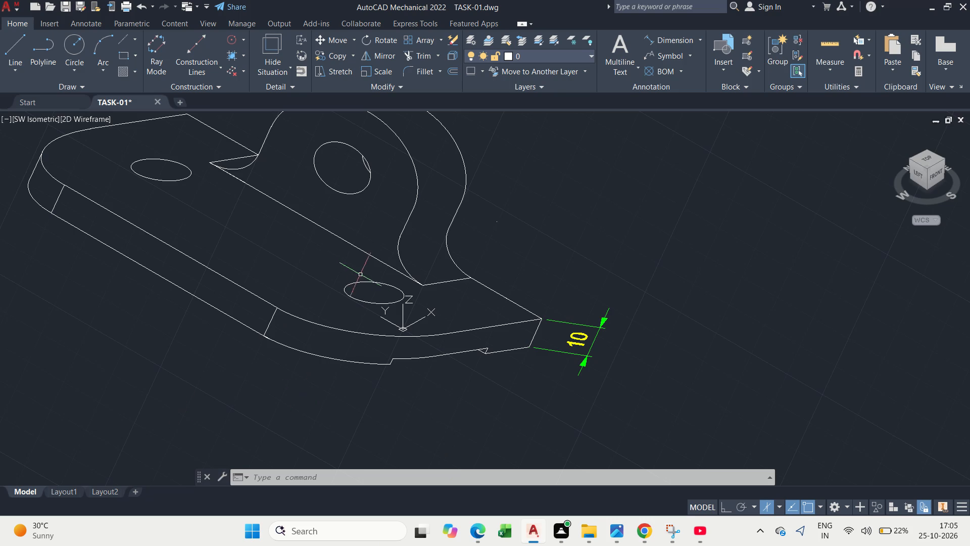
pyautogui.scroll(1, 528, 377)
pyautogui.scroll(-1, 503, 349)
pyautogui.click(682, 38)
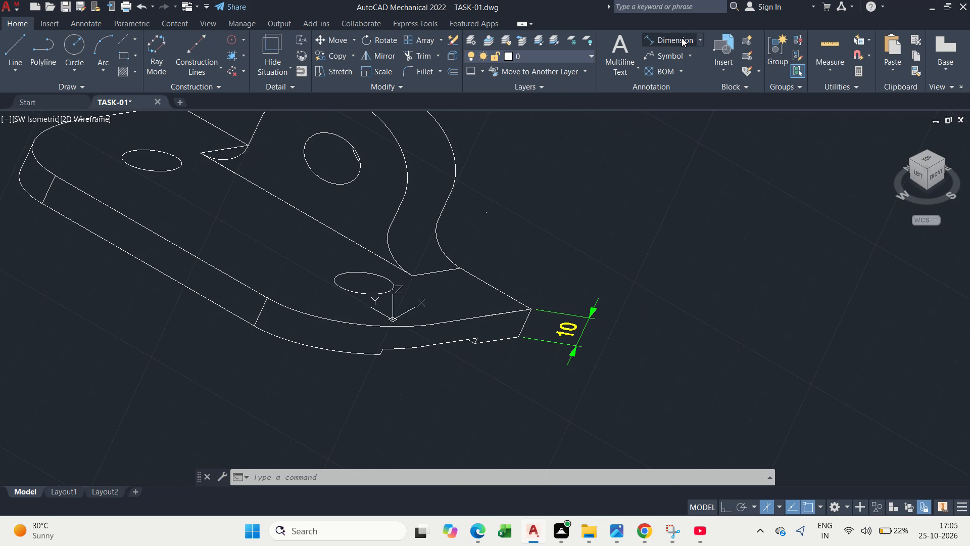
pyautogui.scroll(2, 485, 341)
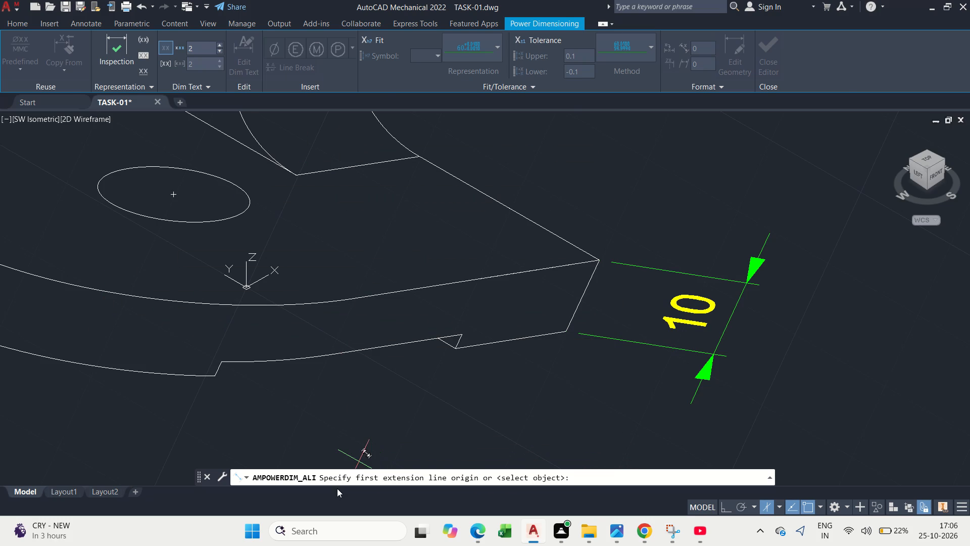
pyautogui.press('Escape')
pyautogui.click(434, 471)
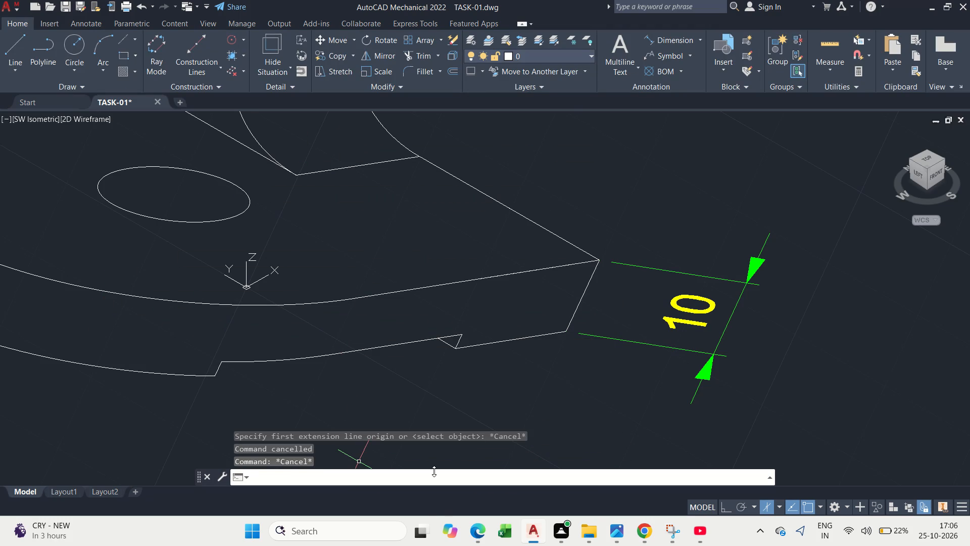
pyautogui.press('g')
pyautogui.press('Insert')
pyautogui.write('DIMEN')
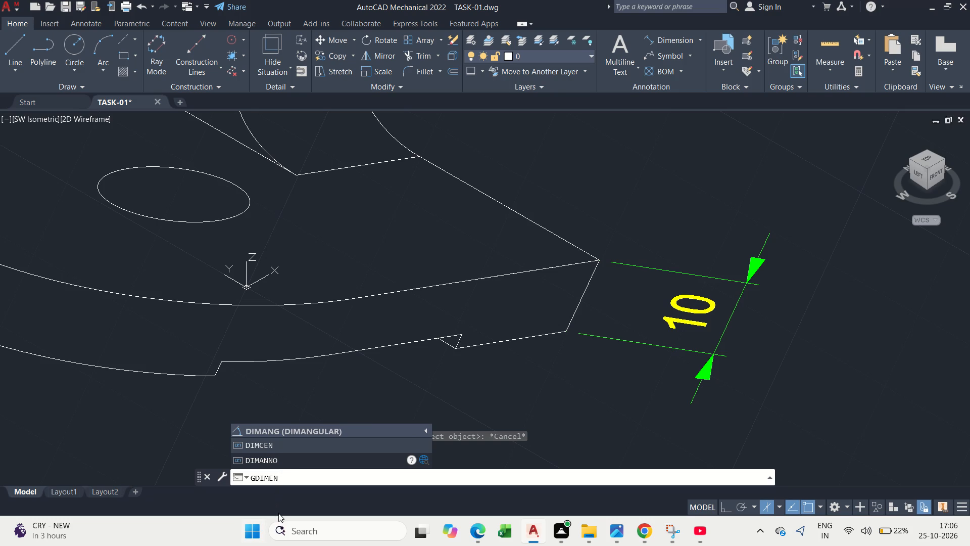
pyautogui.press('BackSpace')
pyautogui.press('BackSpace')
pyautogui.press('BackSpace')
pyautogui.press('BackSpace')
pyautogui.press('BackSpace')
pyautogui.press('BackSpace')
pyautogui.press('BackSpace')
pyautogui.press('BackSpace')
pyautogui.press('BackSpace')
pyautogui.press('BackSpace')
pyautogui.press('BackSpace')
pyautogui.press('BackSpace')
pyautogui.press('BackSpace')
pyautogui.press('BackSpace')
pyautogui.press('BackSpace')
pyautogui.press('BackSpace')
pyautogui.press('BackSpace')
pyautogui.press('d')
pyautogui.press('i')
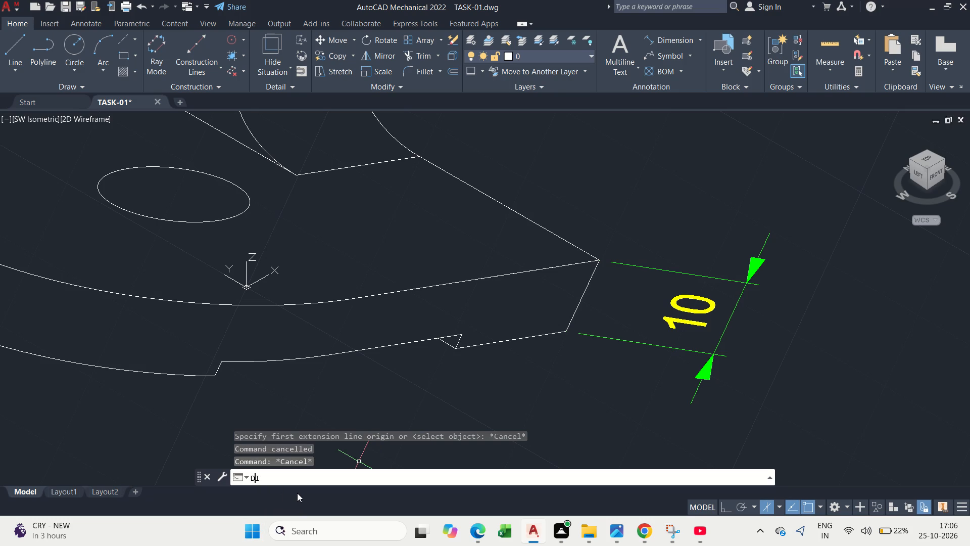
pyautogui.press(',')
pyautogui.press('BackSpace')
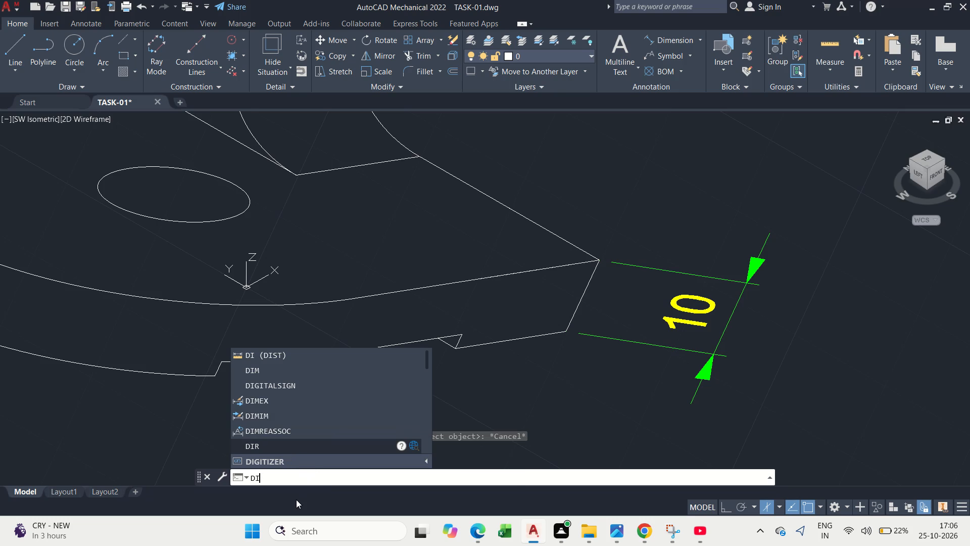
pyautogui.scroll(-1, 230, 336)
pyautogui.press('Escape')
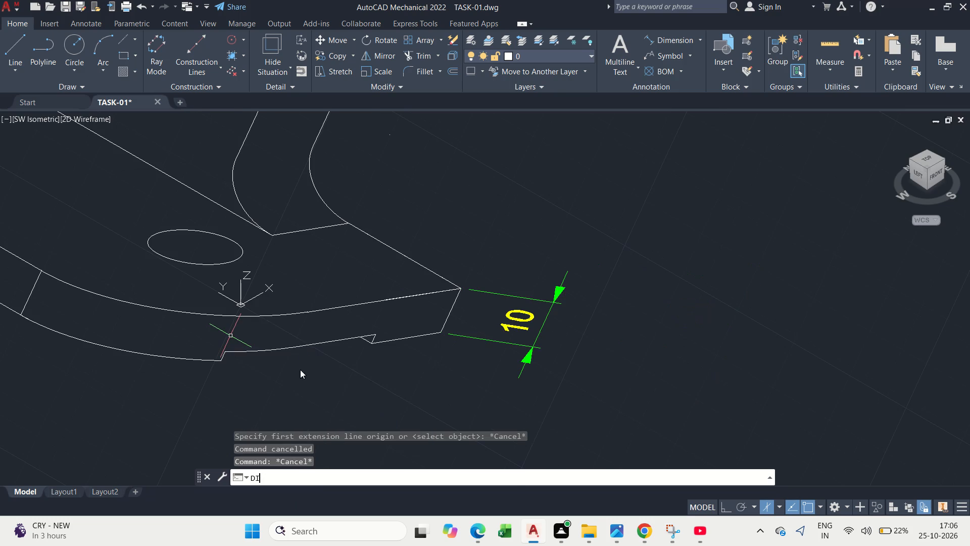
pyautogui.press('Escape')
# Oblique the base plate's thickness dimension with DIMEDIT, using Ortho in the left isoplane to align its extension lines with the plate's end edge.
pyautogui.scroll(-2, 358, 408)
pyautogui.scroll(2, 362, 385)
pyautogui.moveTo(331, 369); pyautogui.dragTo(410, 343, button='middle')
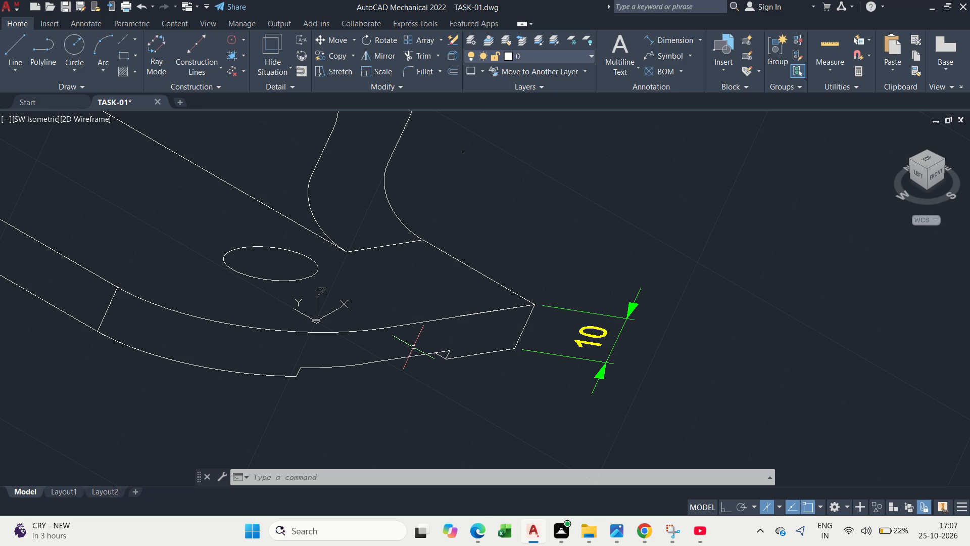
pyautogui.press('Escape')
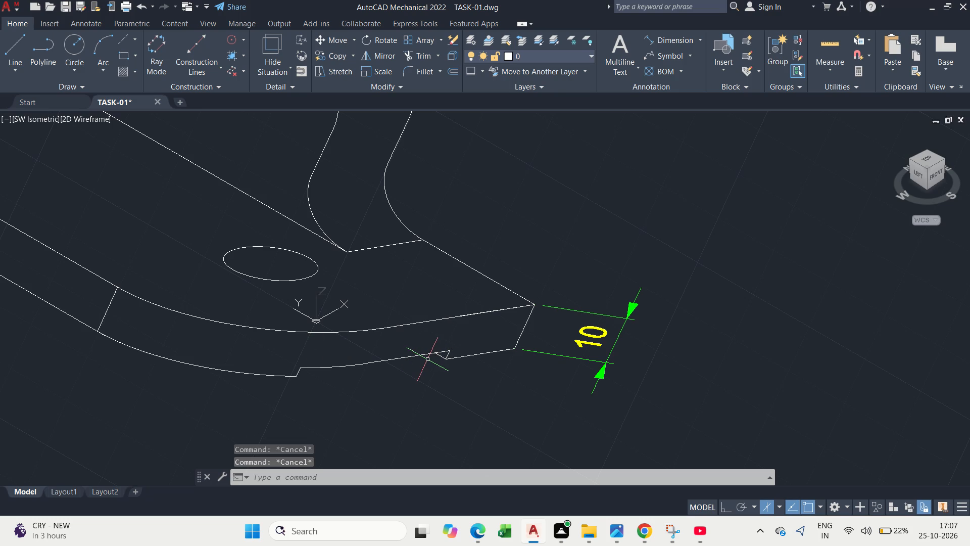
pyautogui.press('d')
pyautogui.press('i')
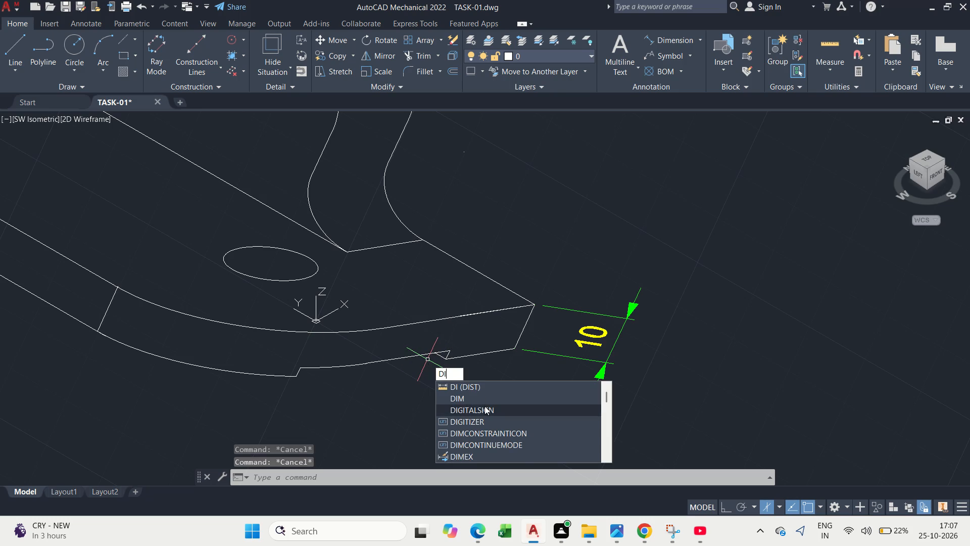
pyautogui.write('MED')
pyautogui.write('IT')
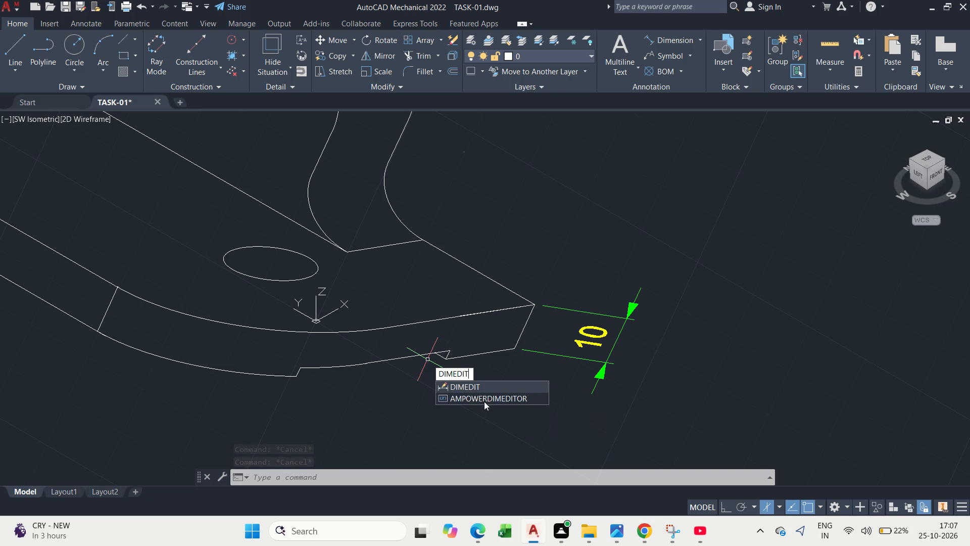
pyautogui.click(492, 387)
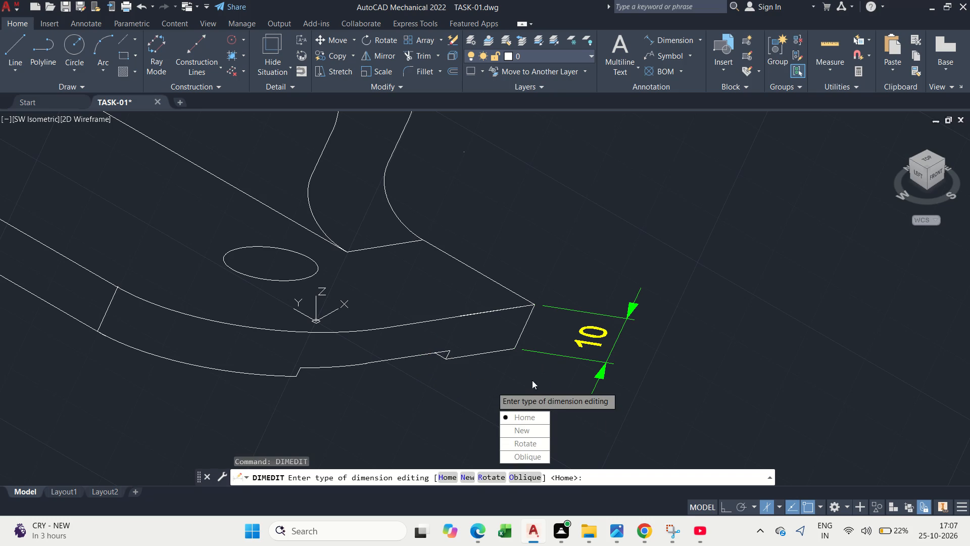
pyautogui.moveTo(542, 459); pyautogui.dragTo(492, 387)
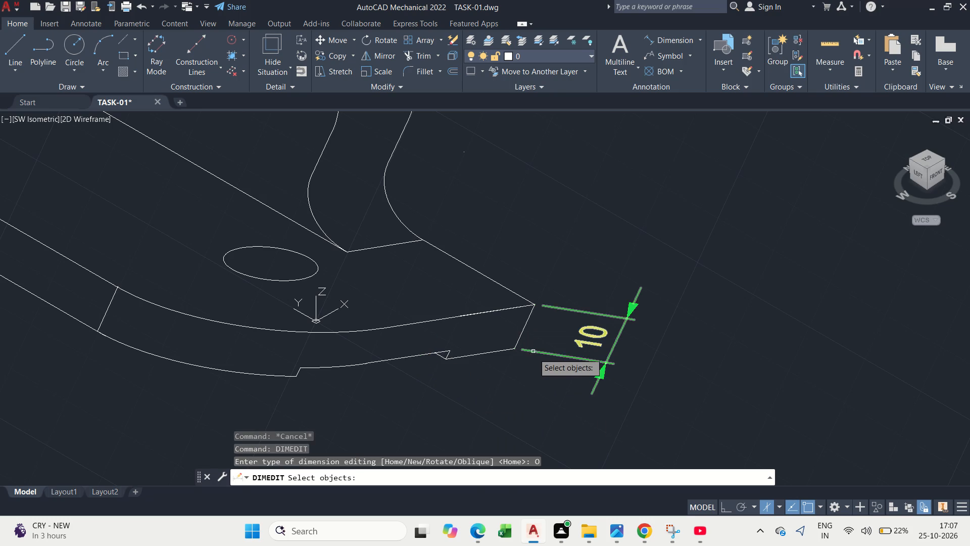
pyautogui.click(533, 353)
pyautogui.press('space')
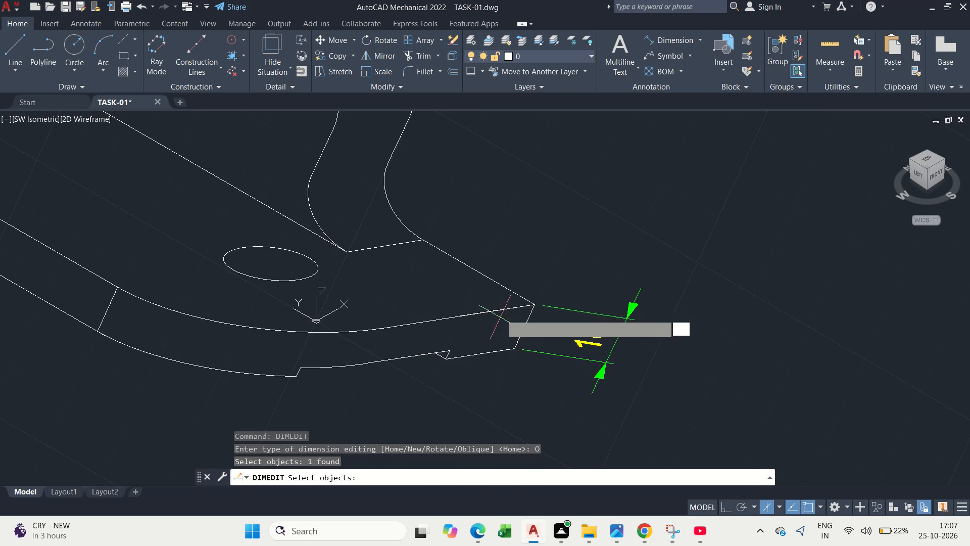
pyautogui.moveTo(509, 306); pyautogui.dragTo(553, 291)
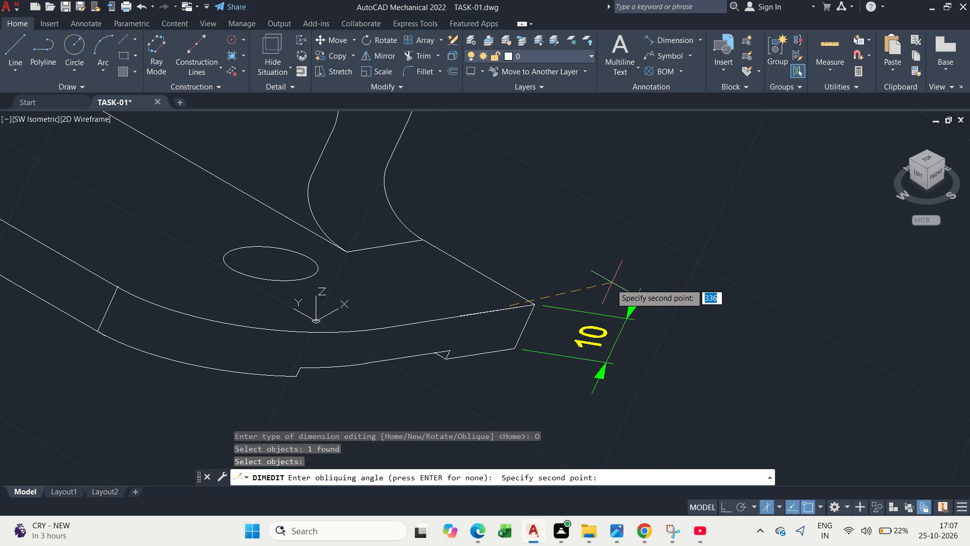
pyautogui.press('F8')
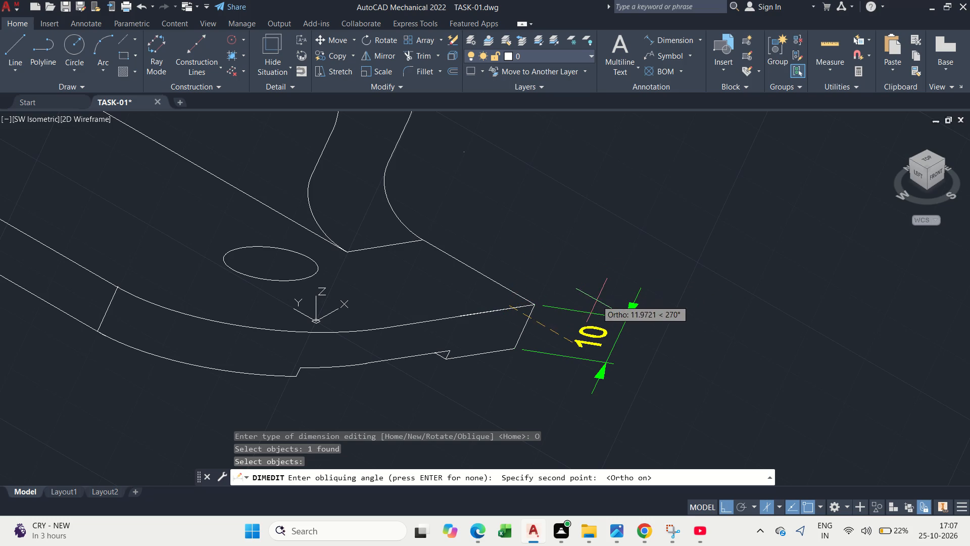
pyautogui.press('F5')
pyautogui.click(605, 290)
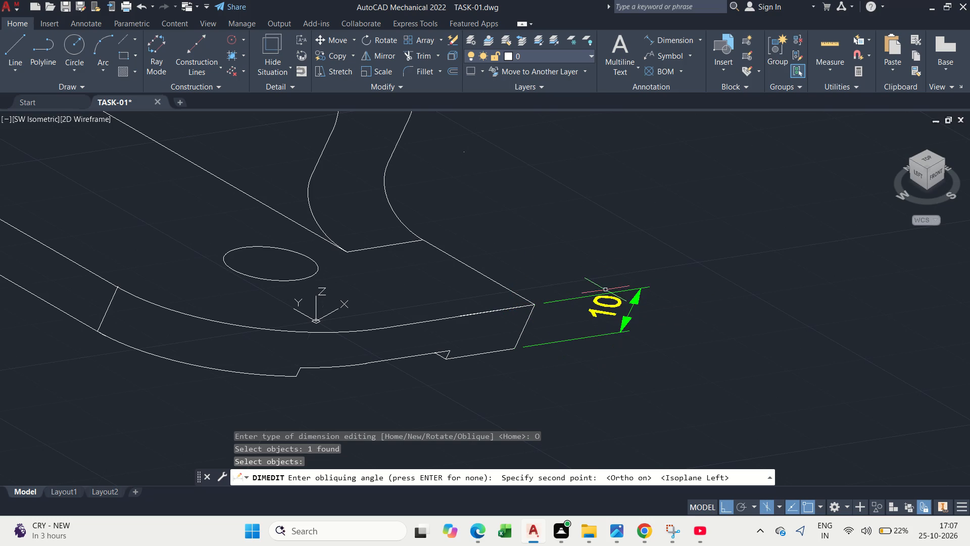
pyautogui.scroll(-2, 556, 322)
pyautogui.moveTo(583, 324); pyautogui.dragTo(504, 238, button='middle')
pyautogui.scroll(4, 499, 257)
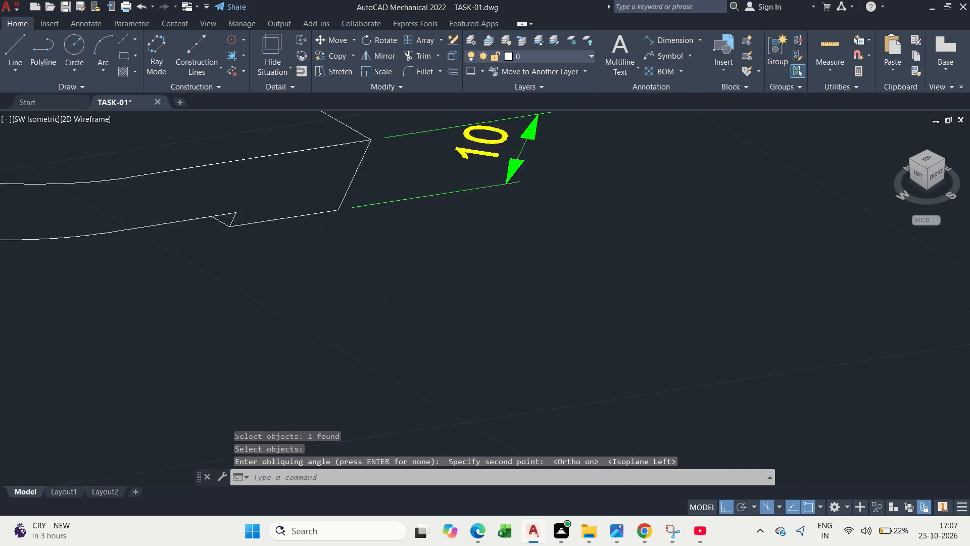
pyautogui.press('Escape')
# Move the thickness dimension's text out from between the extension lines to just beyond the lower one.
pyautogui.moveTo(542, 172); pyautogui.dragTo(587, 275, button='middle')
pyautogui.moveTo(521, 195); pyautogui.dragTo(586, 269, button='middle')
pyautogui.press('Escape')
pyautogui.moveTo(586, 279); pyautogui.dragTo(576, 263)
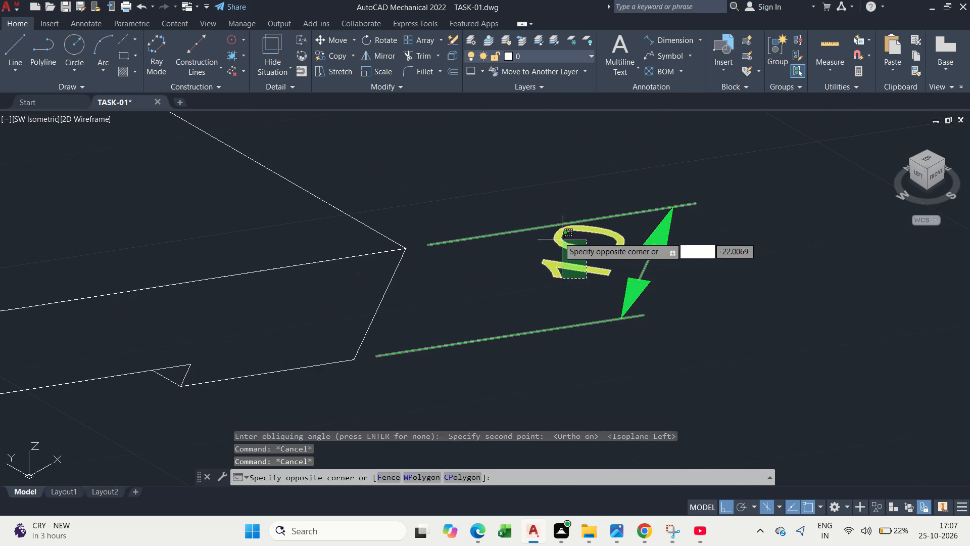
pyautogui.moveTo(559, 240); pyautogui.dragTo(560, 256)
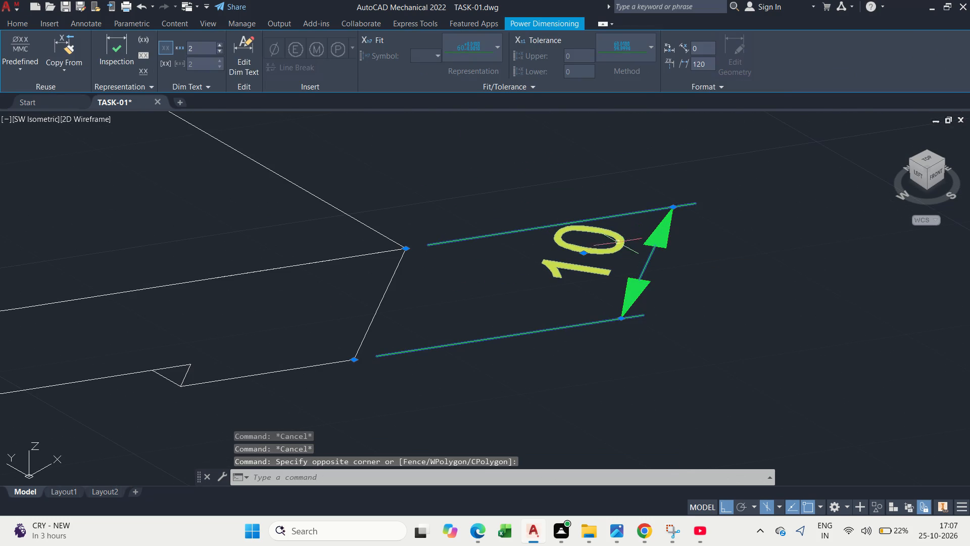
pyautogui.moveTo(587, 253); pyautogui.dragTo(601, 266)
pyautogui.press('Escape')
pyautogui.scroll(-3, 585, 248)
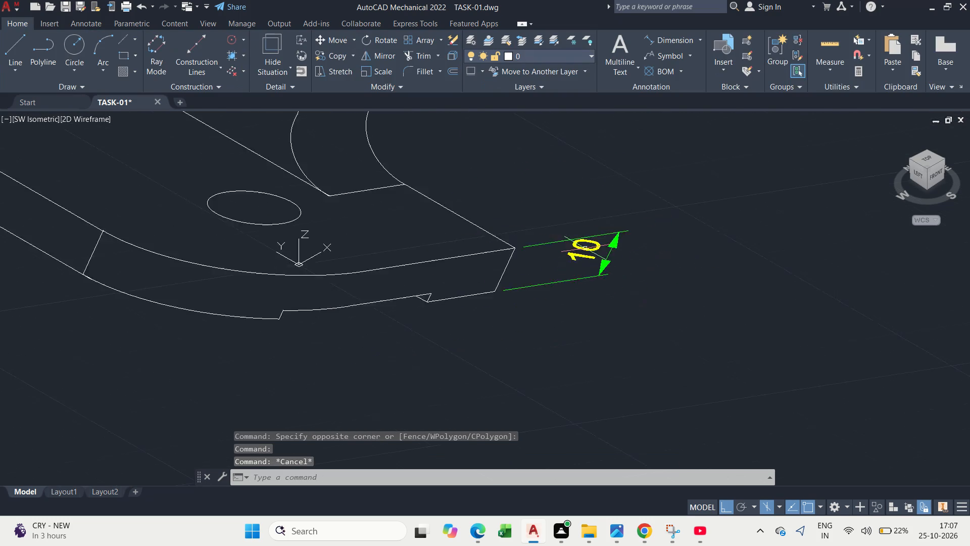
pyautogui.scroll(2, 583, 258)
pyautogui.moveTo(582, 277); pyautogui.dragTo(584, 282, button='middle')
pyautogui.press('Escape')
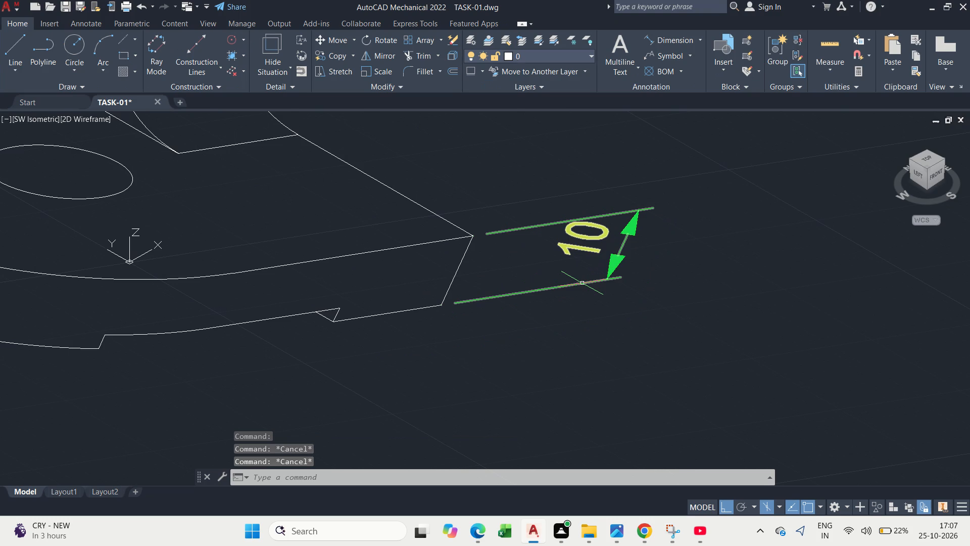
pyautogui.scroll(-2, 564, 230)
pyautogui.middleClick(560, 256)
pyautogui.scroll(1, 557, 247)
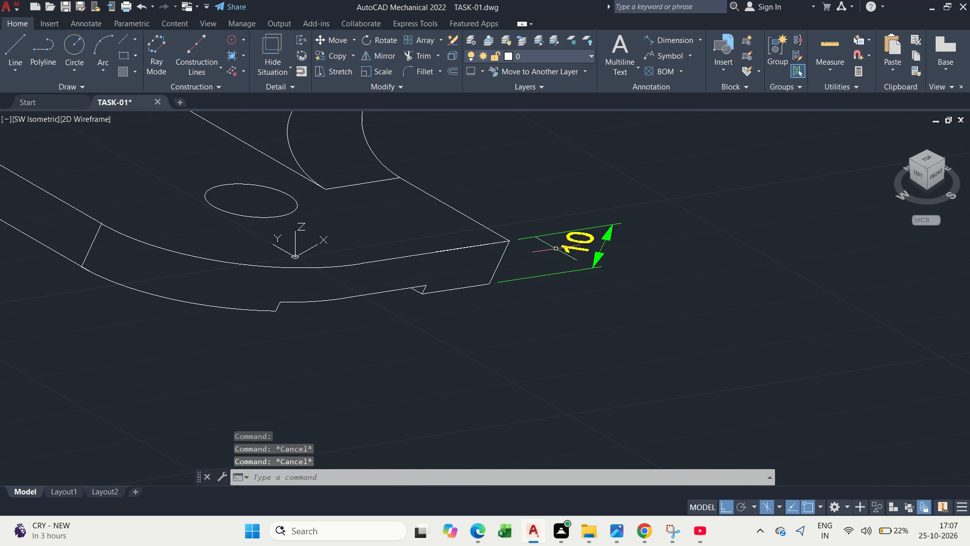
pyautogui.press('Escape')
pyautogui.click(565, 252)
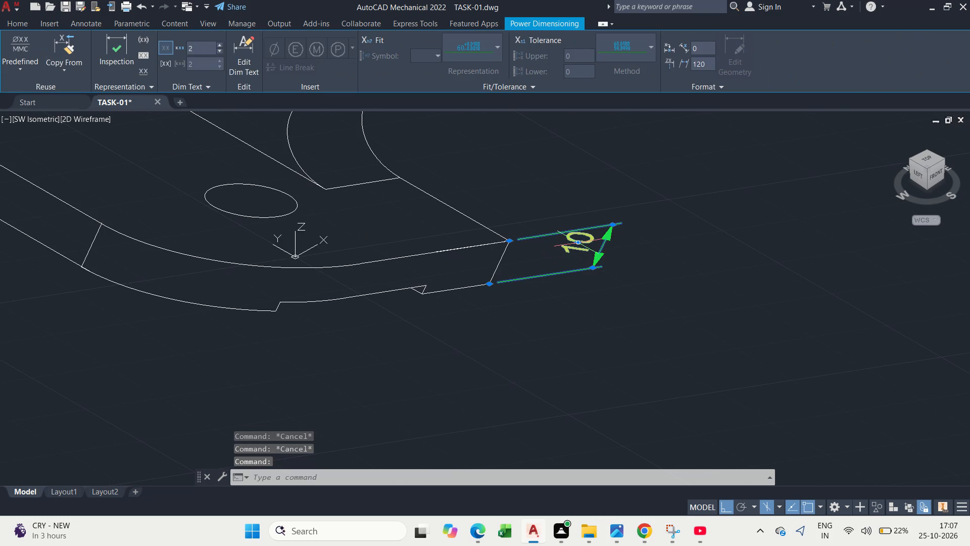
pyautogui.moveTo(577, 242); pyautogui.dragTo(577, 277)
pyautogui.click(541, 305)
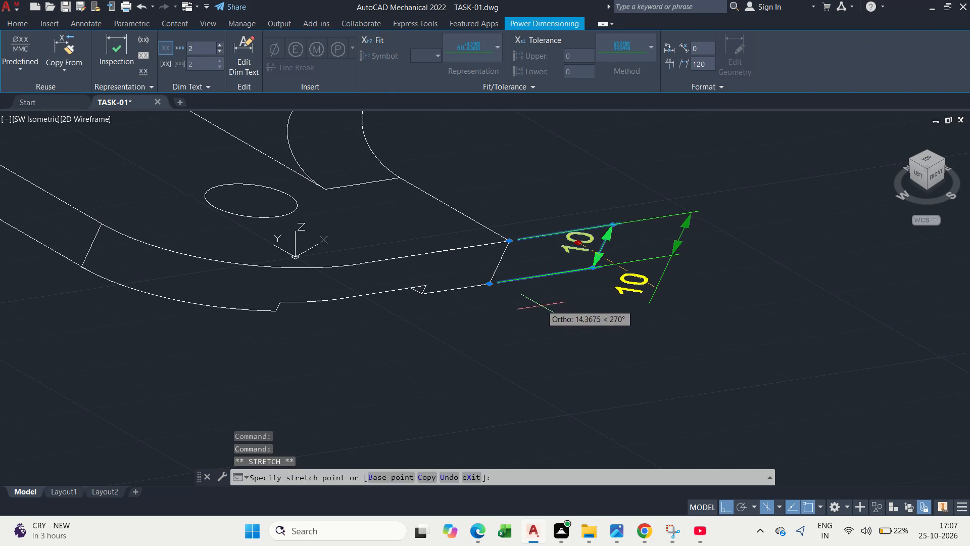
pyautogui.press('Escape')
pyautogui.press('Escape')
pyautogui.moveTo(568, 329); pyautogui.dragTo(557, 363, button='middle')
pyautogui.scroll(-3, 557, 363)
pyautogui.scroll(1, 519, 327)
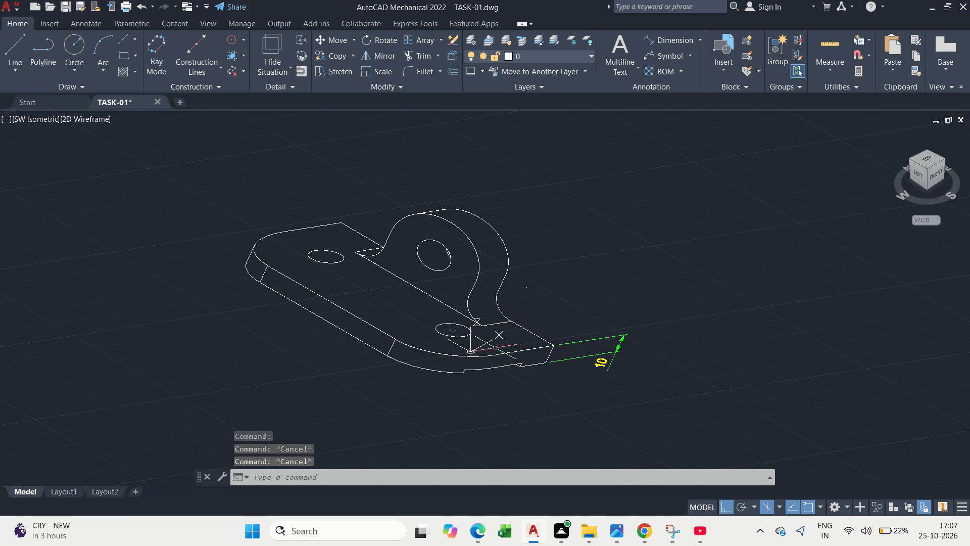
pyautogui.press('Escape')
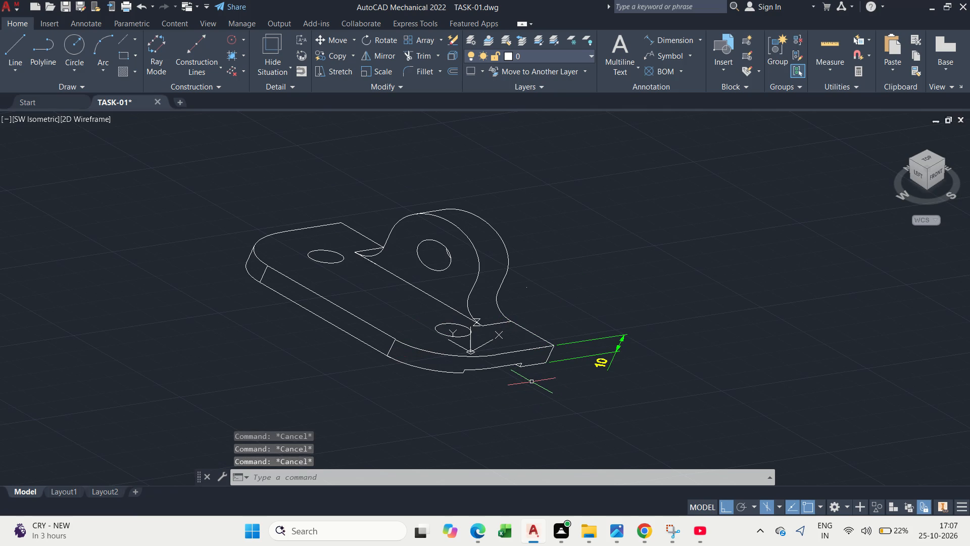
pyautogui.press('Escape')
# Add an aligned dimension between the two end corners of the base plate's long rear edge, placed out behind the upright lug.
pyautogui.click(697, 37)
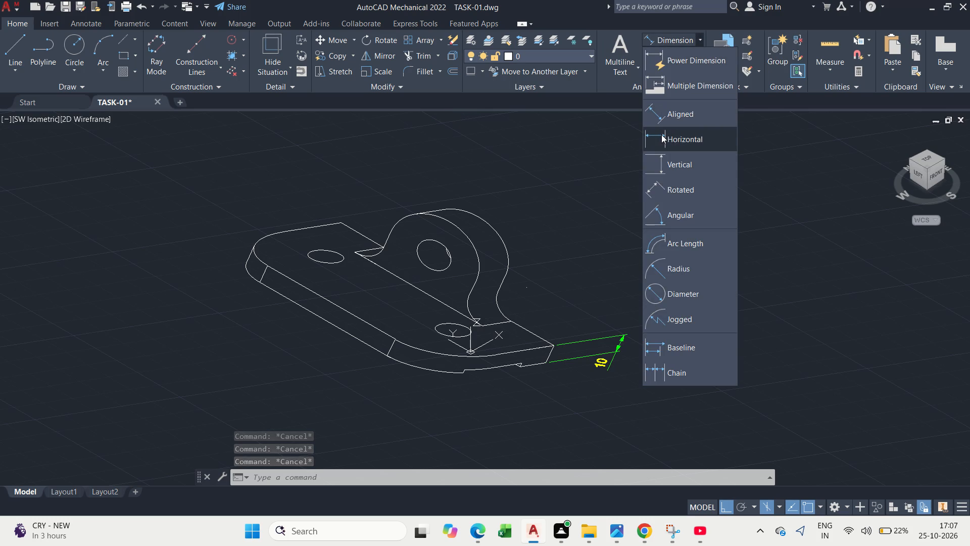
pyautogui.click(661, 115)
pyautogui.scroll(2, 363, 219)
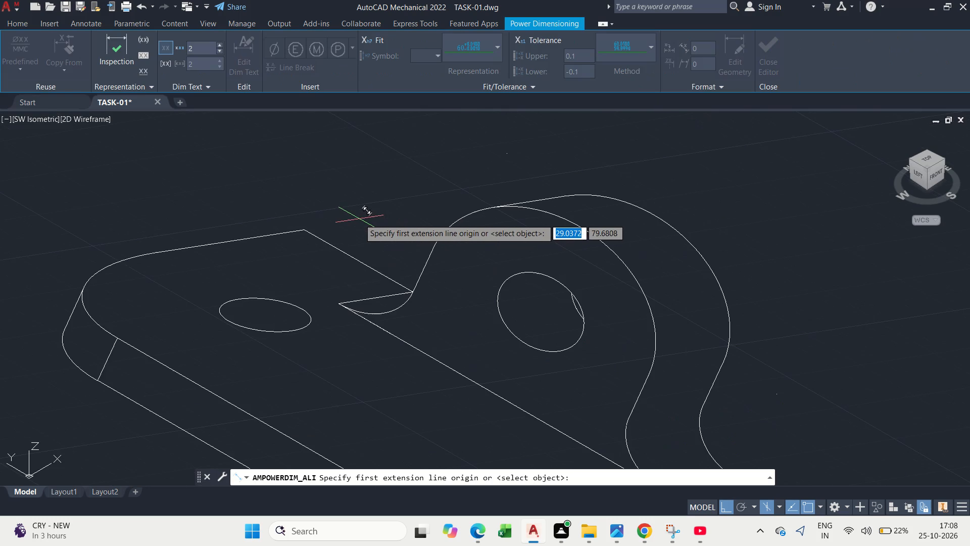
pyautogui.click(305, 228)
pyautogui.scroll(-2, 305, 228)
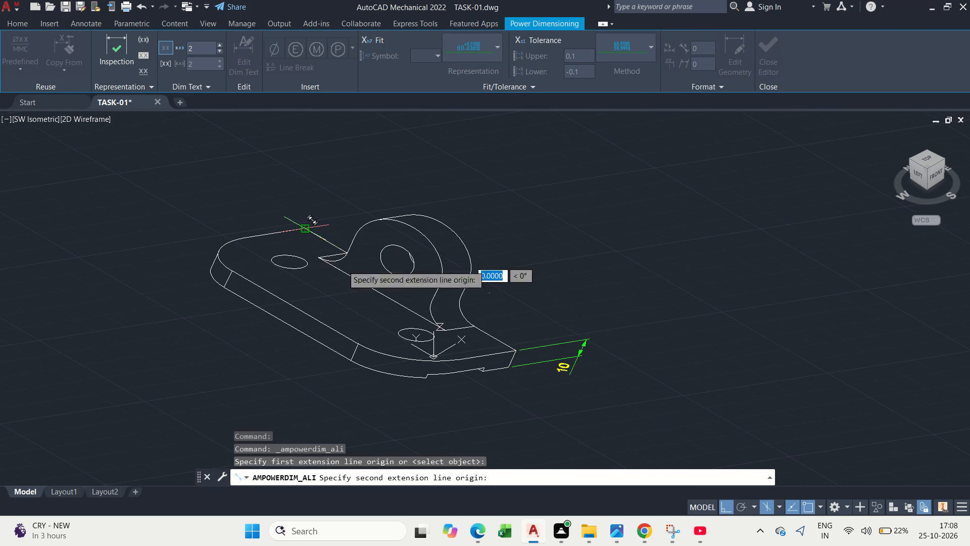
pyautogui.click(513, 352)
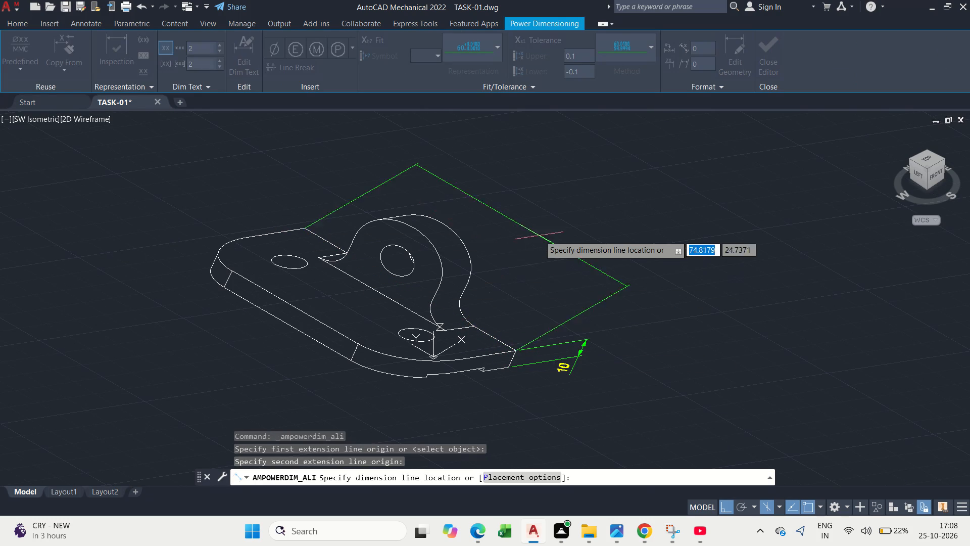
pyautogui.click(541, 228)
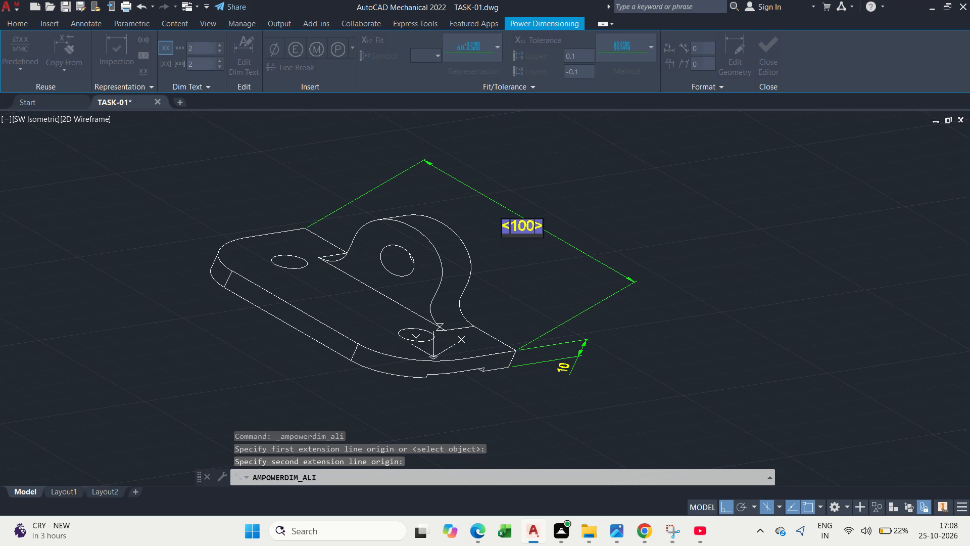
pyautogui.click(517, 279)
# Add an aligned dimension along the straight part of the plate's far end edge, from the rear corner to the rounded corner's start.
pyautogui.scroll(2, 386, 237)
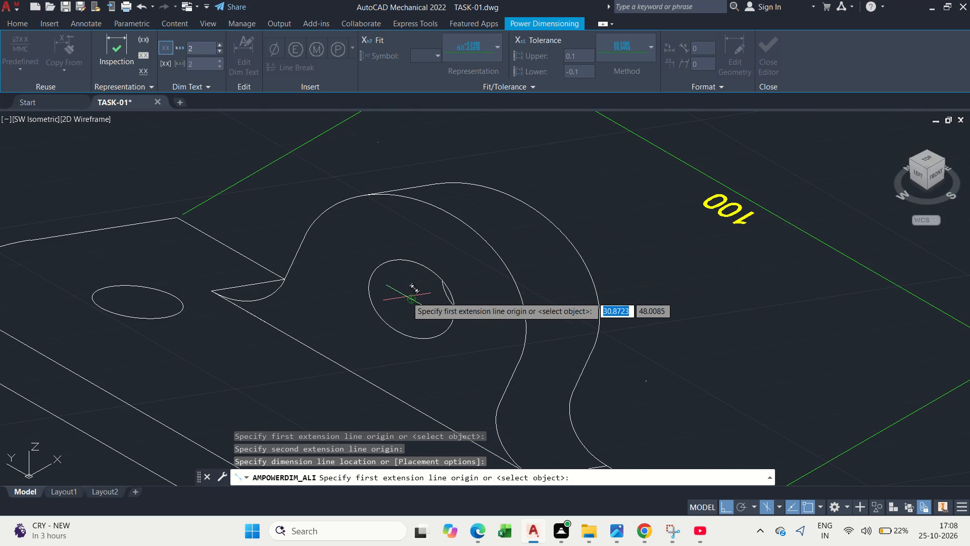
pyautogui.scroll(-2, 383, 264)
pyautogui.scroll(1, 318, 226)
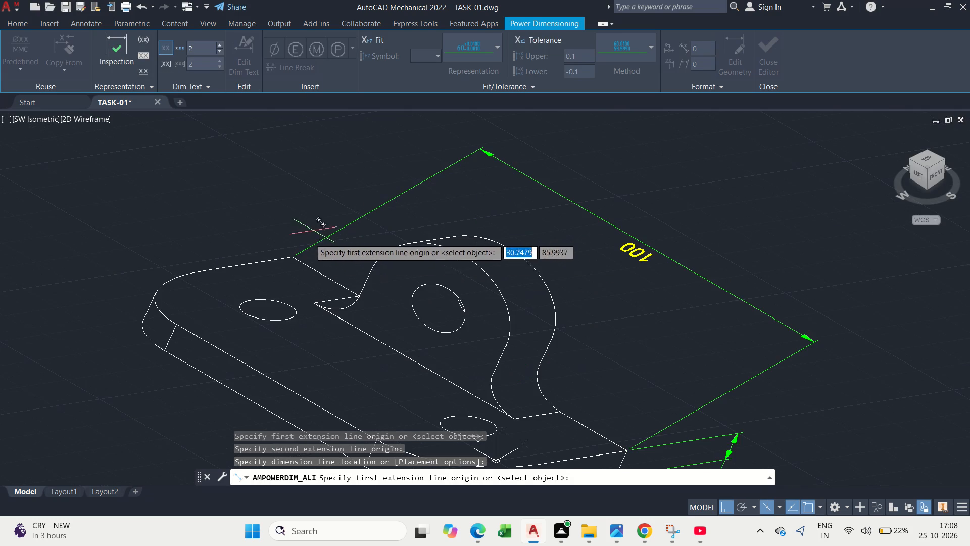
pyautogui.moveTo(292, 255); pyautogui.dragTo(286, 259)
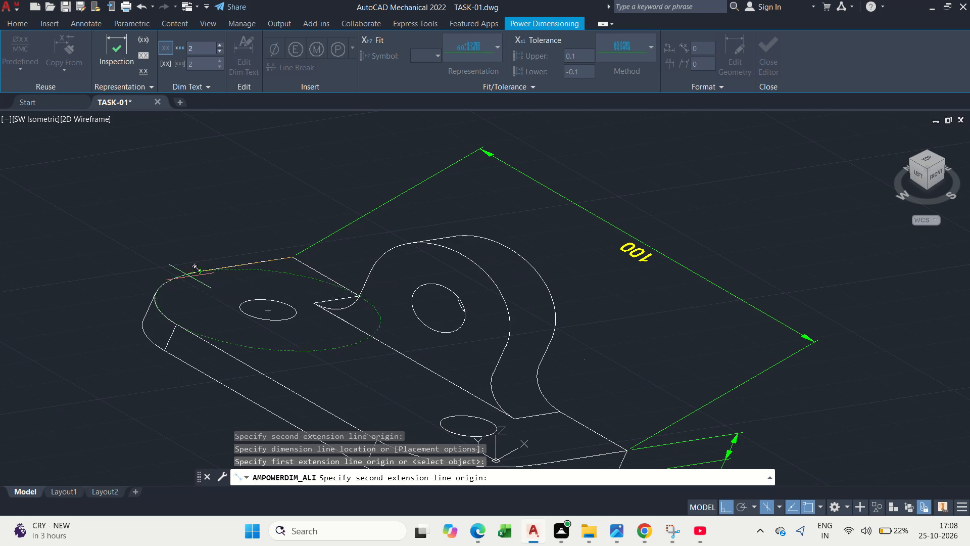
pyautogui.click(201, 271)
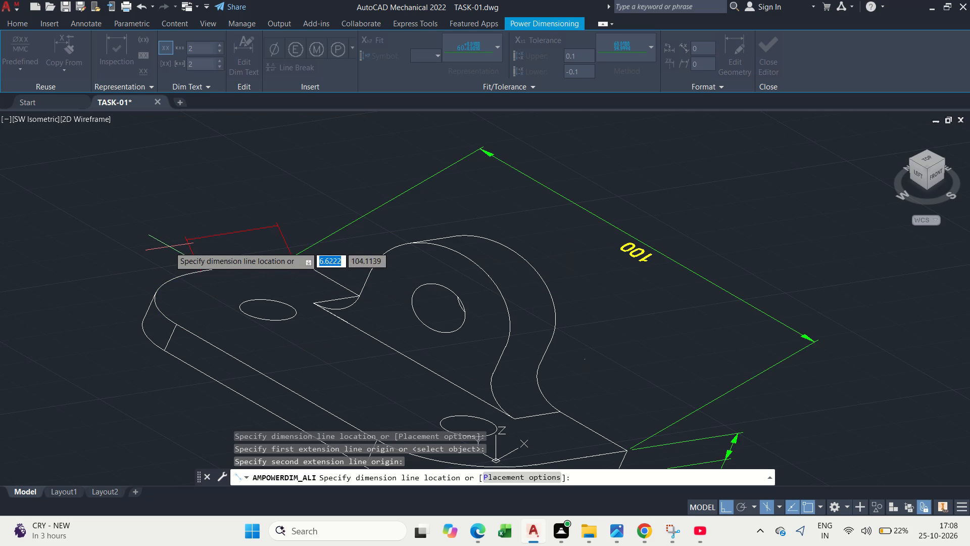
pyautogui.click(147, 204)
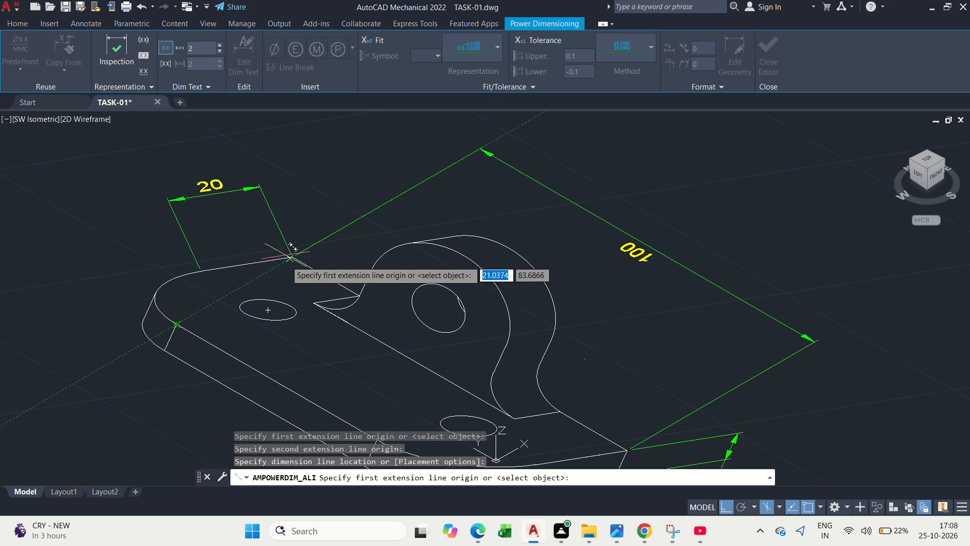
# Add an aligned dimension from the far rounded corner's end on the front edge to the lug's base corner, outside the previous one.
pyautogui.click(176, 324)
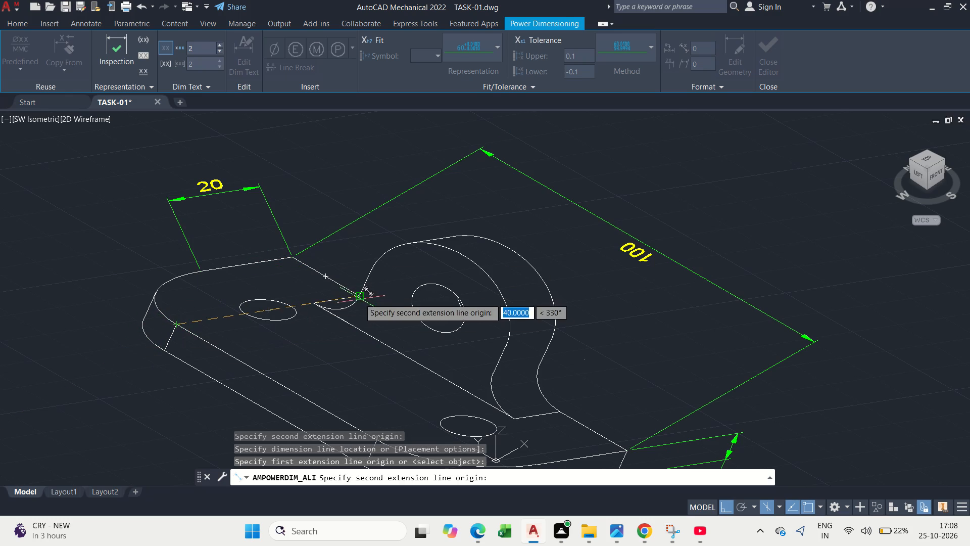
pyautogui.click(354, 295)
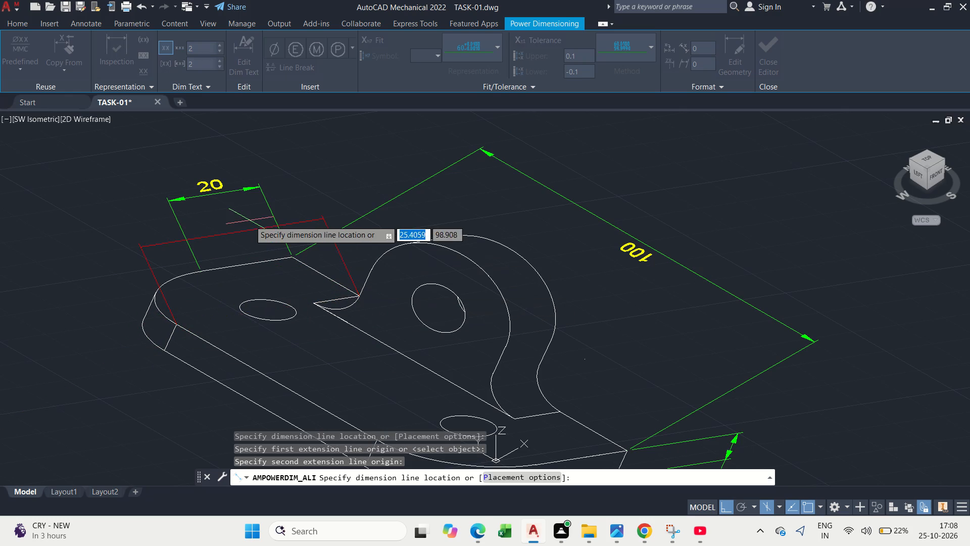
pyautogui.click(200, 167)
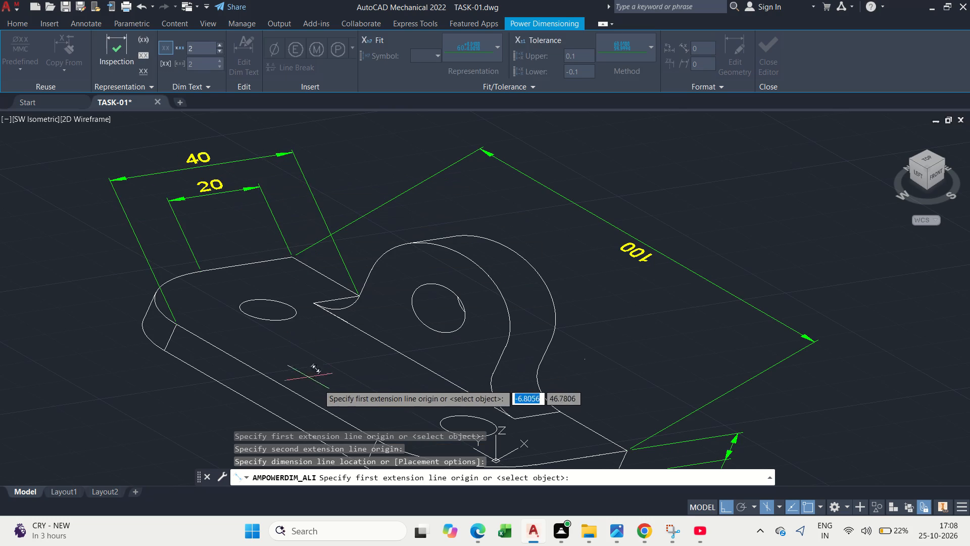
# Add an aligned dimension to the short step edge of the notch in the plate's underside, placed out beyond the near end.
pyautogui.moveTo(344, 387); pyautogui.dragTo(268, 271, button='middle')
pyautogui.moveTo(396, 251); pyautogui.dragTo(394, 283, button='middle')
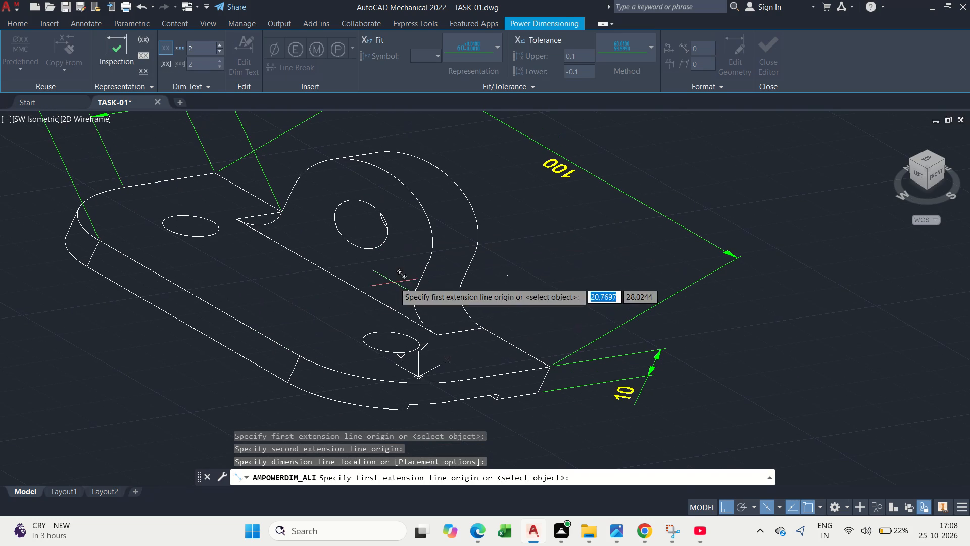
pyautogui.moveTo(368, 380); pyautogui.dragTo(332, 338, button='middle')
pyautogui.scroll(3, 466, 382)
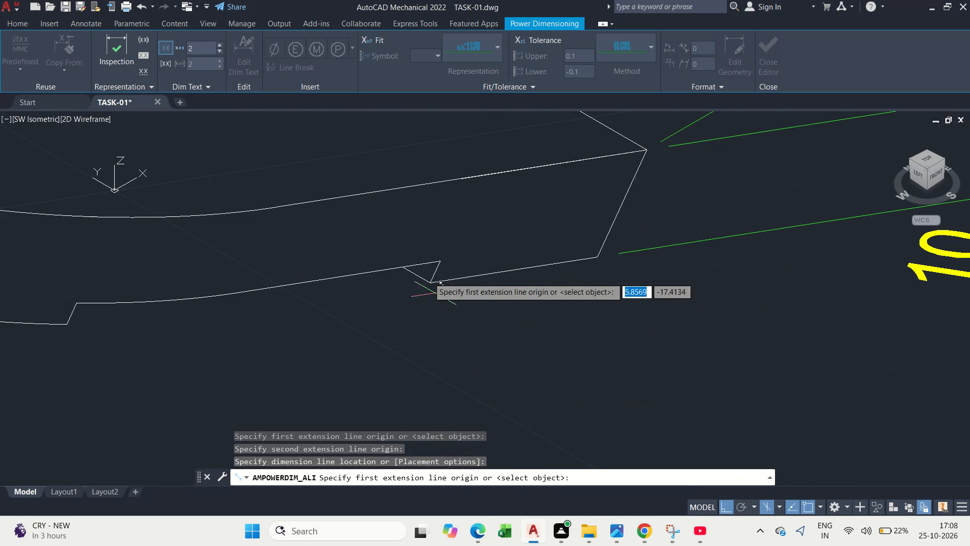
pyautogui.click(441, 260)
pyautogui.click(427, 280)
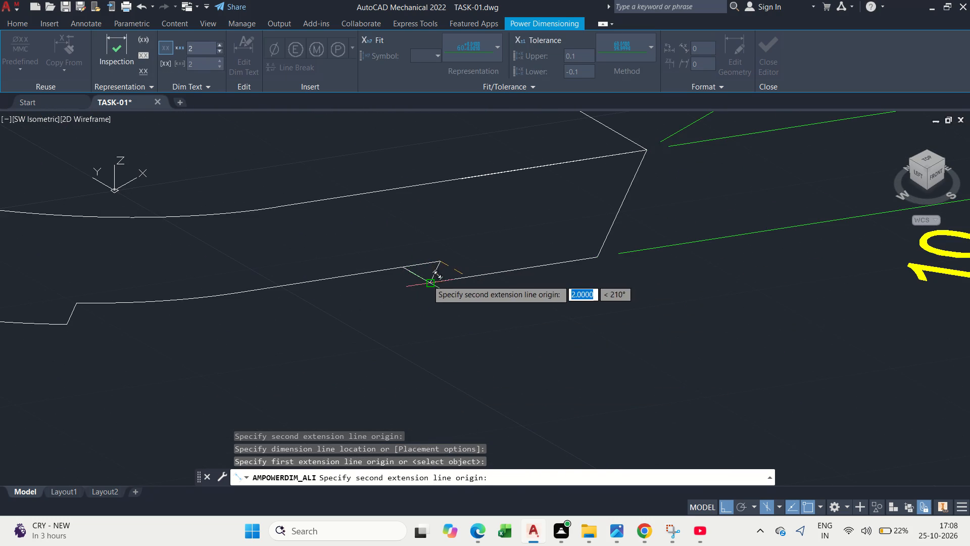
pyautogui.click(666, 289)
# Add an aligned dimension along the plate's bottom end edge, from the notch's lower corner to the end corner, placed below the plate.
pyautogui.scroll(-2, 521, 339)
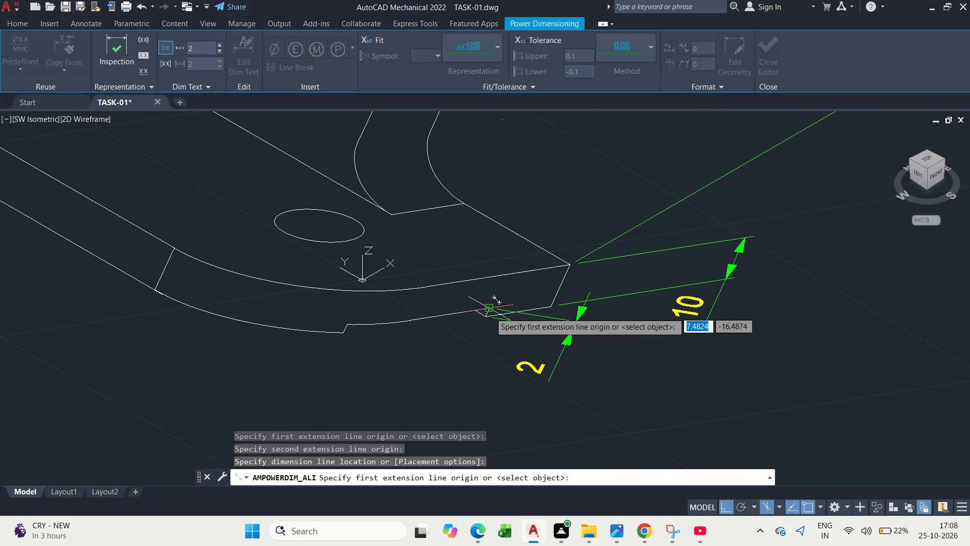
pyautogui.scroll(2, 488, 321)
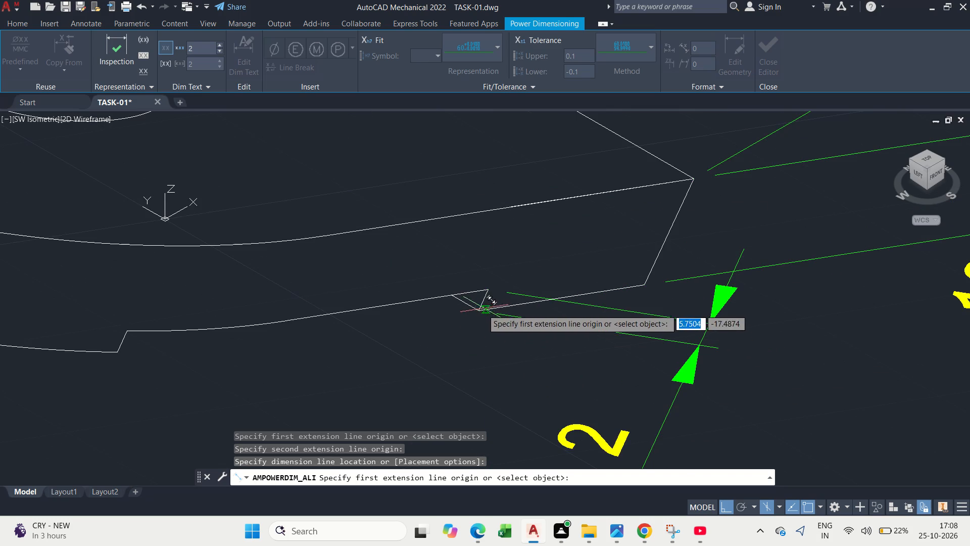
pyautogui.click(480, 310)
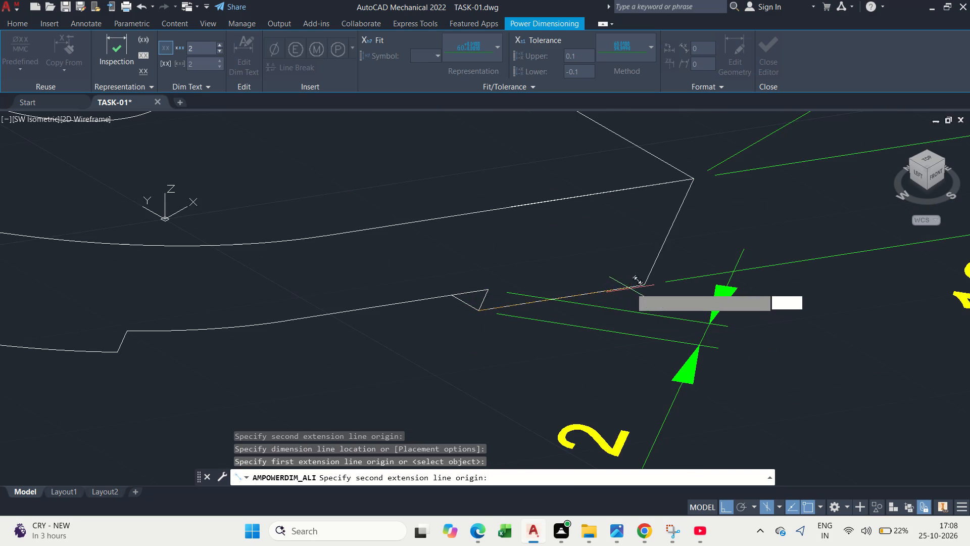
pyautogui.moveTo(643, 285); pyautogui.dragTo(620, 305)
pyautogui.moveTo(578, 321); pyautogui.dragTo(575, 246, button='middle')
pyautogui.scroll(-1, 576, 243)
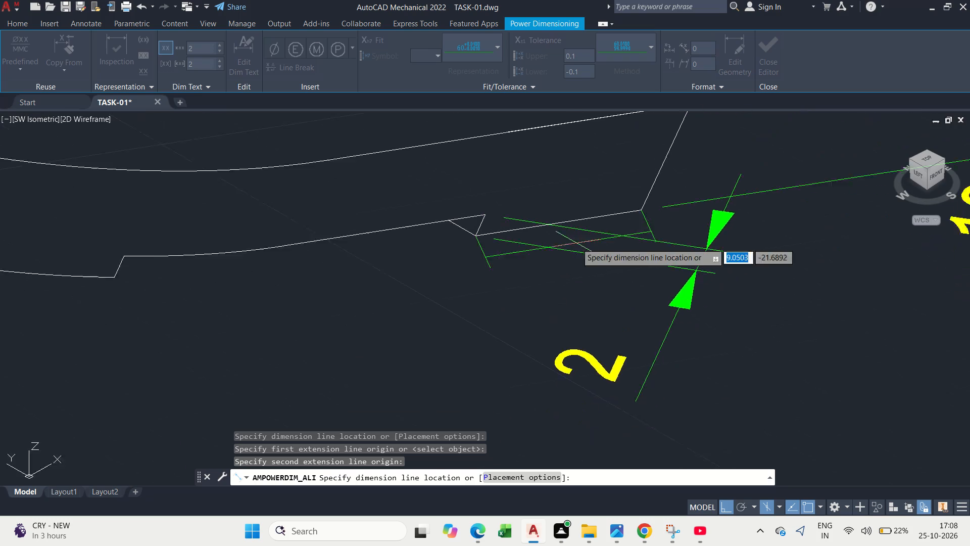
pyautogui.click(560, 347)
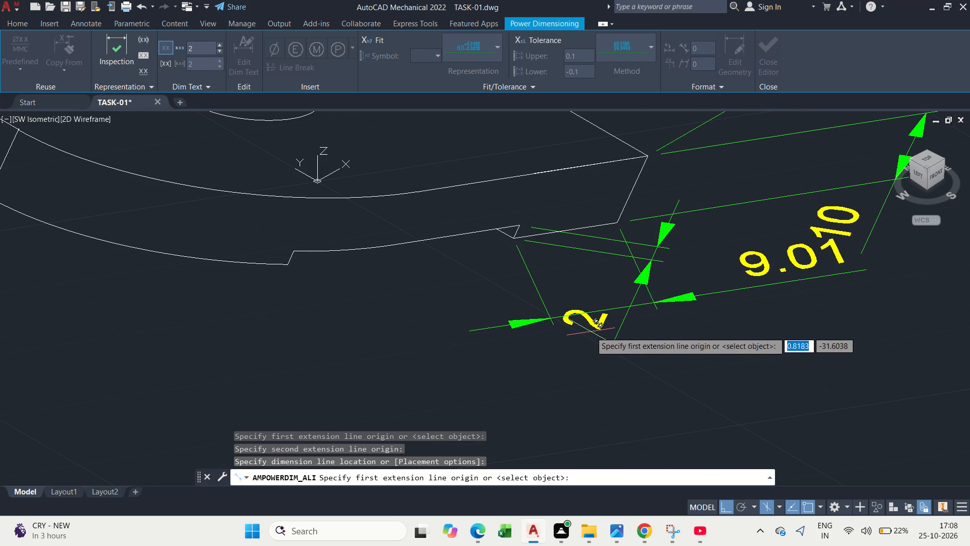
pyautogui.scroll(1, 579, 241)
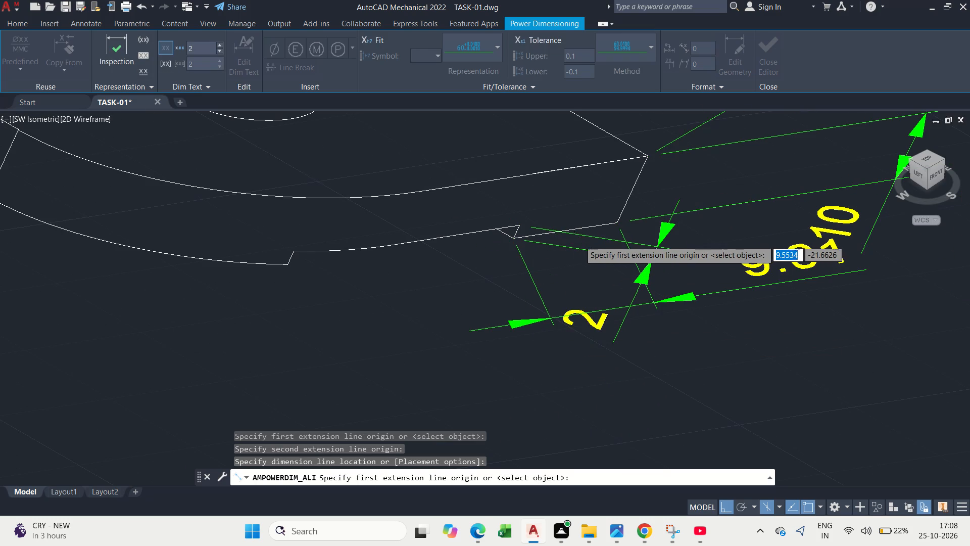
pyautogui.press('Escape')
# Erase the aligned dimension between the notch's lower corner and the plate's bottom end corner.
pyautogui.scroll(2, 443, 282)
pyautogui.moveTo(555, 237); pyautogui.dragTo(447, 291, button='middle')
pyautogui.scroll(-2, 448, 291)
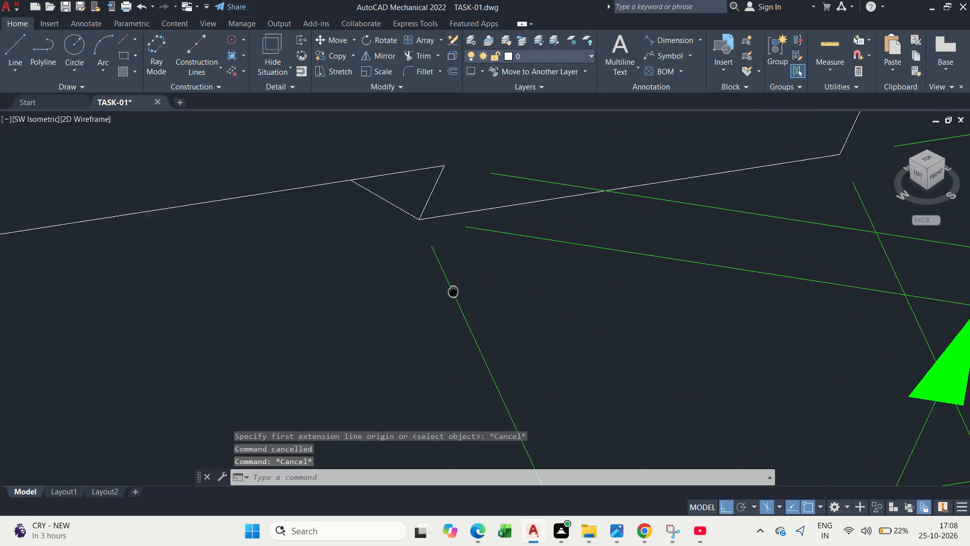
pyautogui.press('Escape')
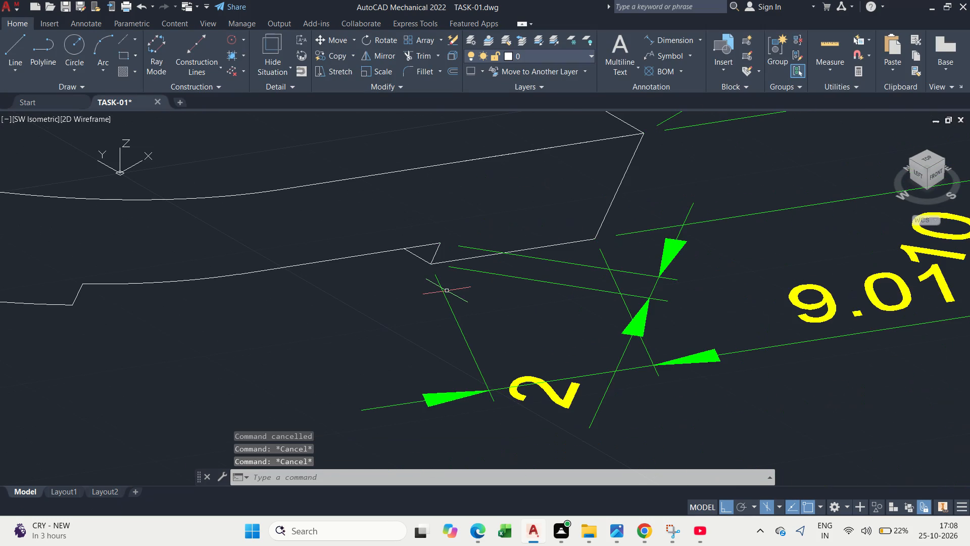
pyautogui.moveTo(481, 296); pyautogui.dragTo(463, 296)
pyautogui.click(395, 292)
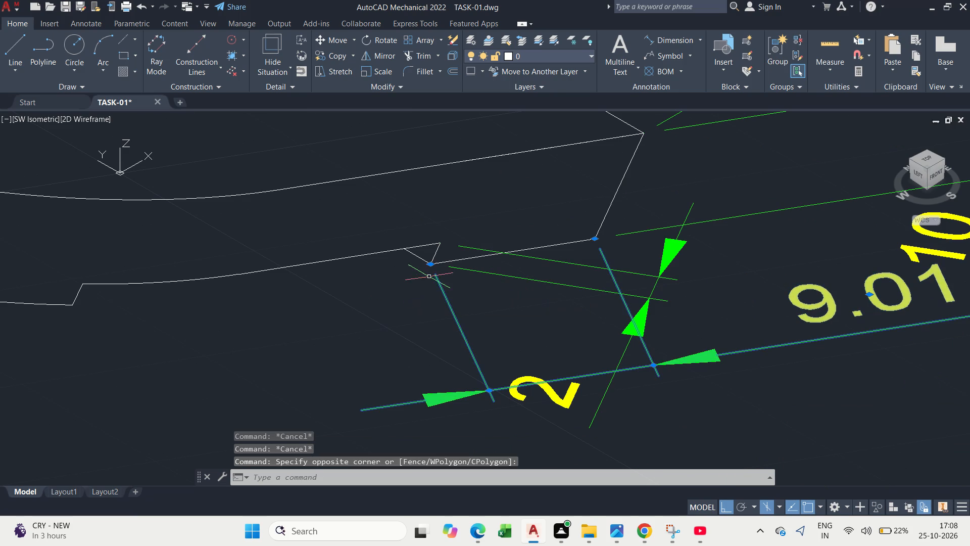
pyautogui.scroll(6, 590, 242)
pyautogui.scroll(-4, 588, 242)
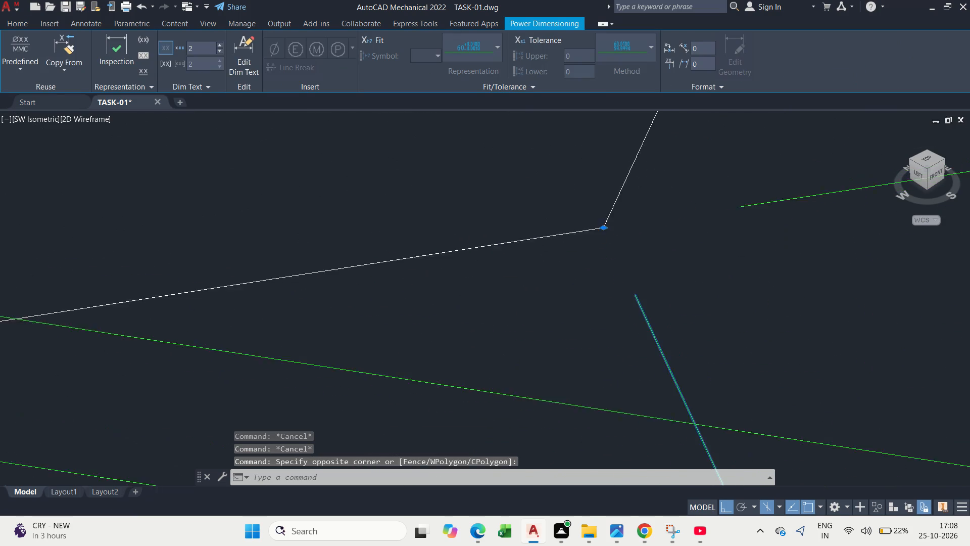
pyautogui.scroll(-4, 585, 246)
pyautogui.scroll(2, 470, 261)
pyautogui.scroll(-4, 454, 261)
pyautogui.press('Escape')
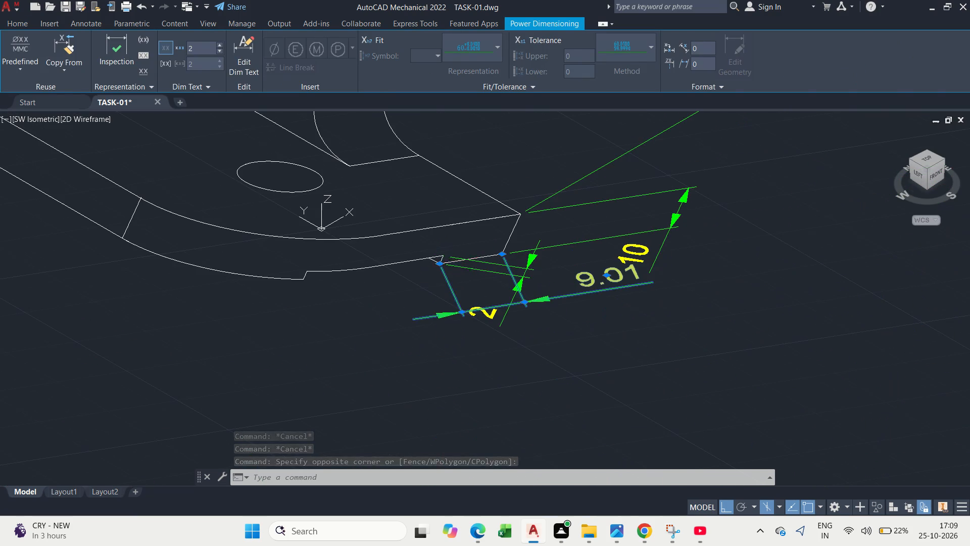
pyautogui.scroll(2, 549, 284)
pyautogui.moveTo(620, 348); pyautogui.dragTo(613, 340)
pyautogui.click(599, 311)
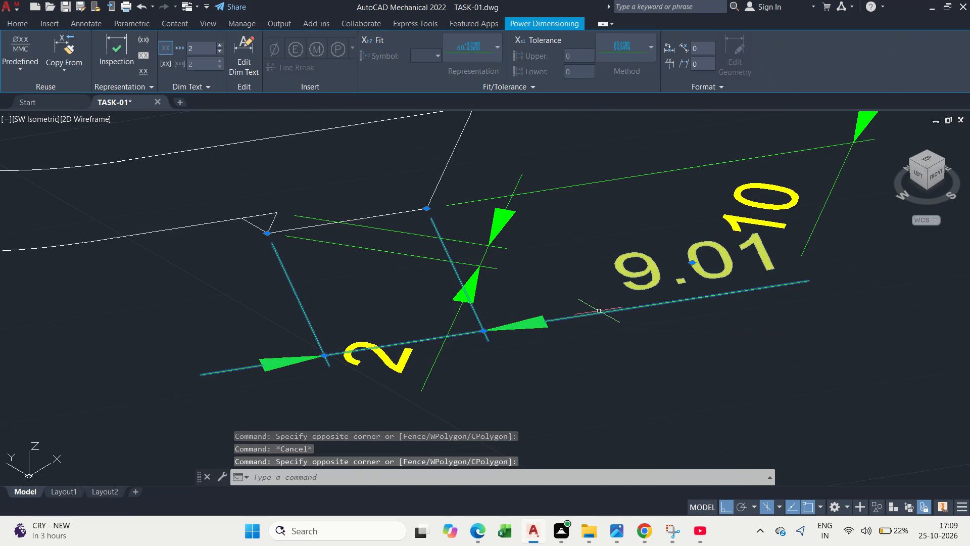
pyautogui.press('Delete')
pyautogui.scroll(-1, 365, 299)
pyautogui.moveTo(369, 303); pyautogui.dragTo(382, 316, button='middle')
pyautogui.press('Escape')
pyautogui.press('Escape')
# Oblique the 20 and 40 dimensions with DIMEDIT, picking a direction from the plate's rear corner so their extension lines follow the long edges.
pyautogui.scroll(-1, 419, 280)
pyautogui.moveTo(419, 290); pyautogui.dragTo(420, 300, button='middle')
pyautogui.scroll(-2, 419, 289)
pyautogui.scroll(1, 415, 270)
pyautogui.moveTo(417, 278); pyautogui.dragTo(434, 314, button='middle')
pyautogui.scroll(-1, 434, 314)
pyautogui.scroll(1, 372, 219)
pyautogui.moveTo(375, 222); pyautogui.dragTo(416, 299, button='middle')
pyautogui.moveTo(245, 274); pyautogui.dragTo(411, 240, button='middle')
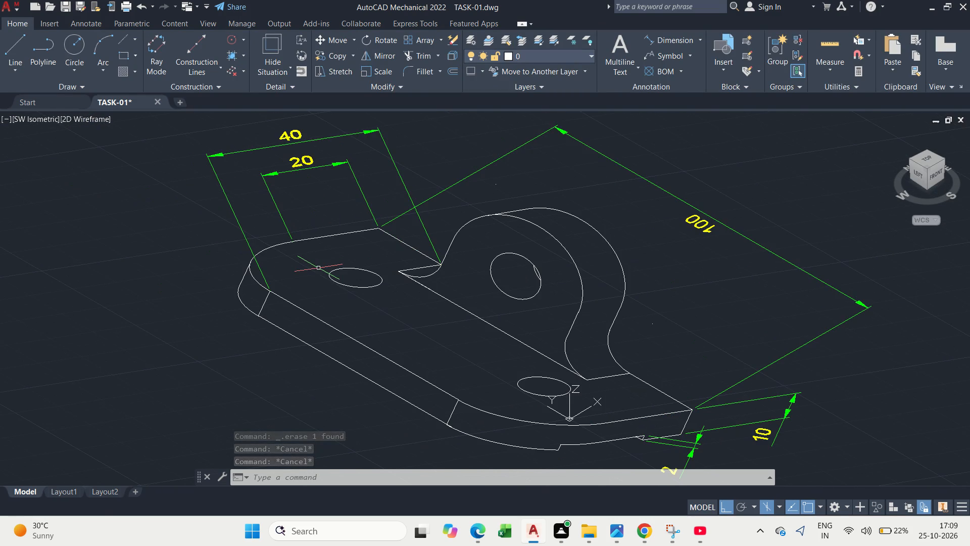
pyautogui.write('DIM')
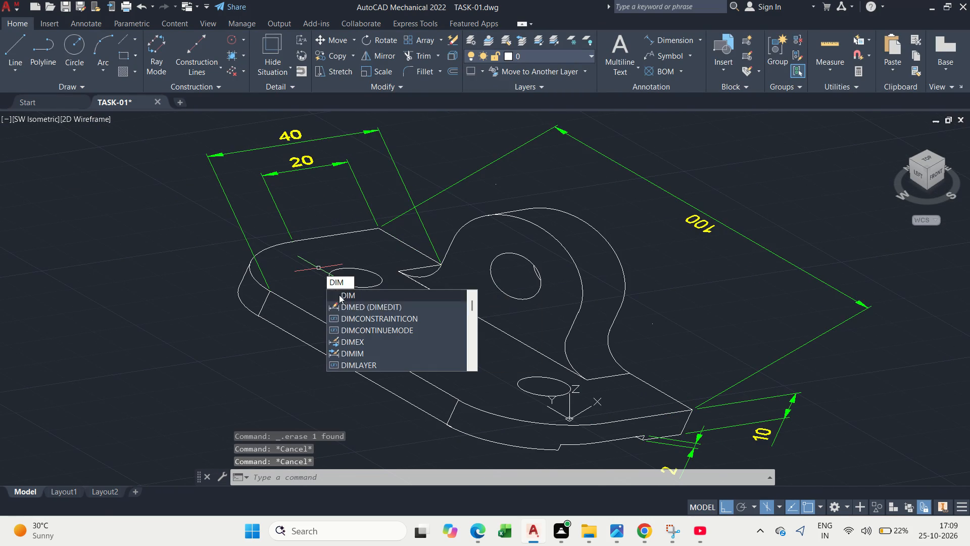
pyautogui.click(377, 309)
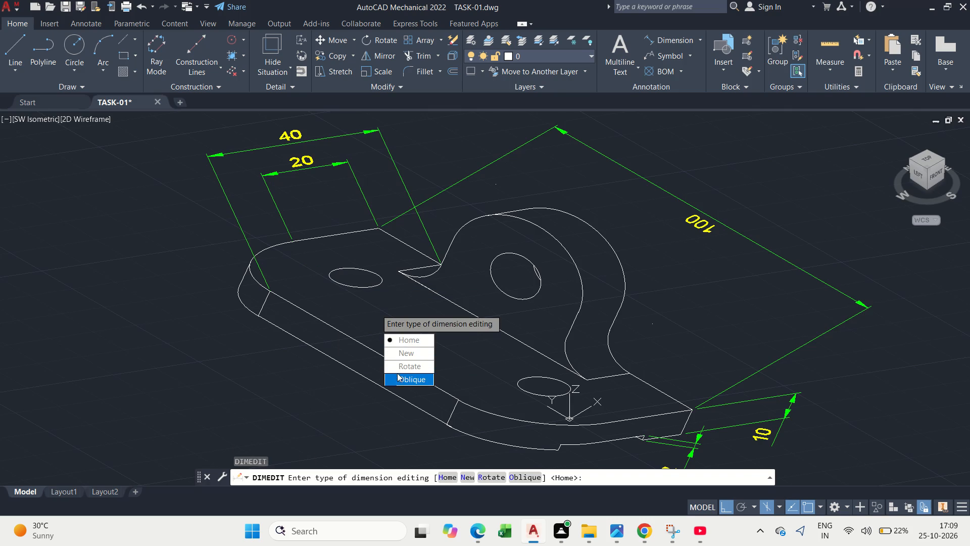
pyautogui.moveTo(398, 378); pyautogui.dragTo(375, 309)
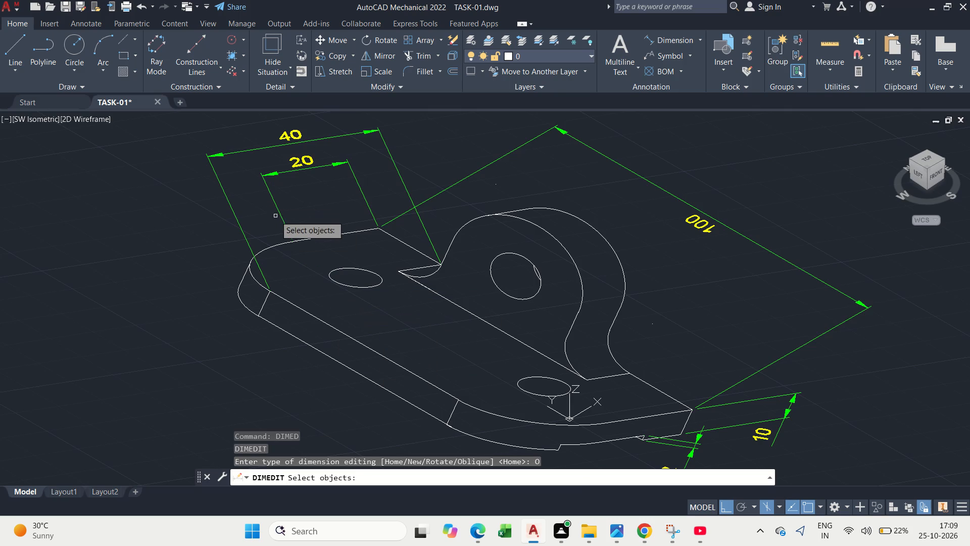
pyautogui.click(277, 209)
pyautogui.moveTo(259, 212); pyautogui.dragTo(244, 202)
pyautogui.click(229, 192)
pyautogui.click(225, 195)
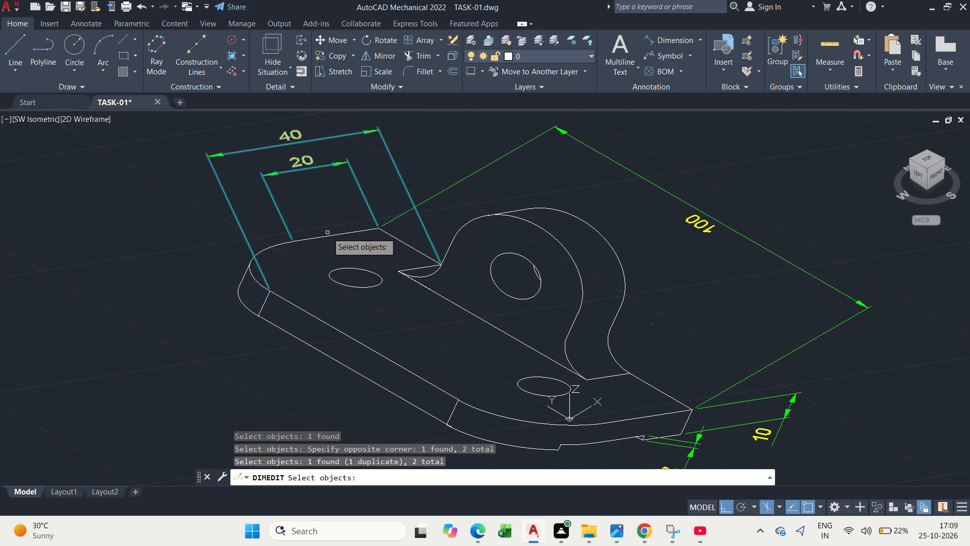
pyautogui.press('space')
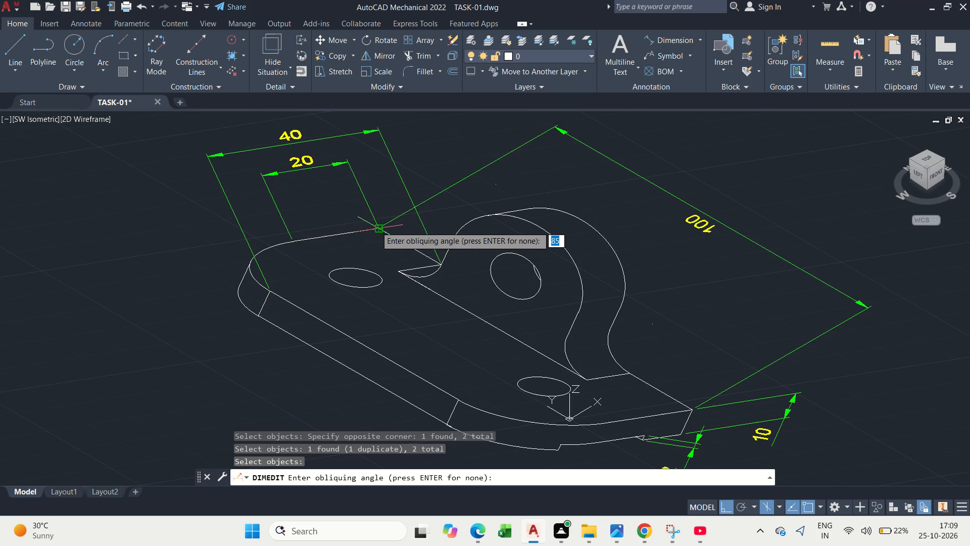
pyautogui.click(376, 226)
pyautogui.click(294, 187)
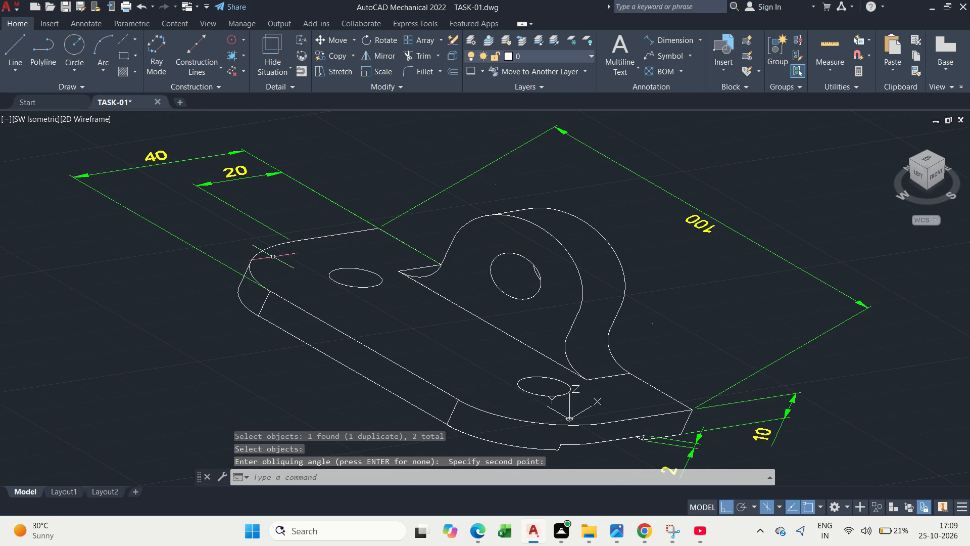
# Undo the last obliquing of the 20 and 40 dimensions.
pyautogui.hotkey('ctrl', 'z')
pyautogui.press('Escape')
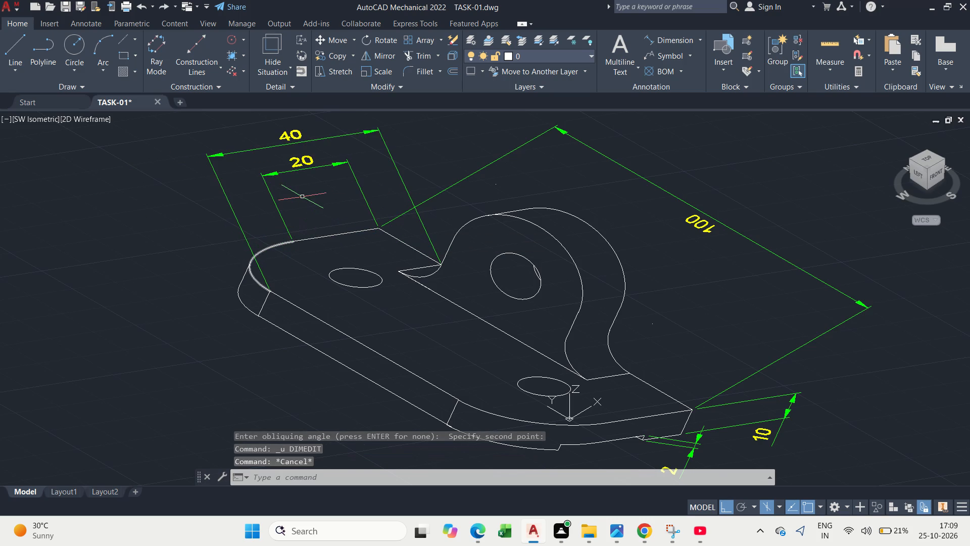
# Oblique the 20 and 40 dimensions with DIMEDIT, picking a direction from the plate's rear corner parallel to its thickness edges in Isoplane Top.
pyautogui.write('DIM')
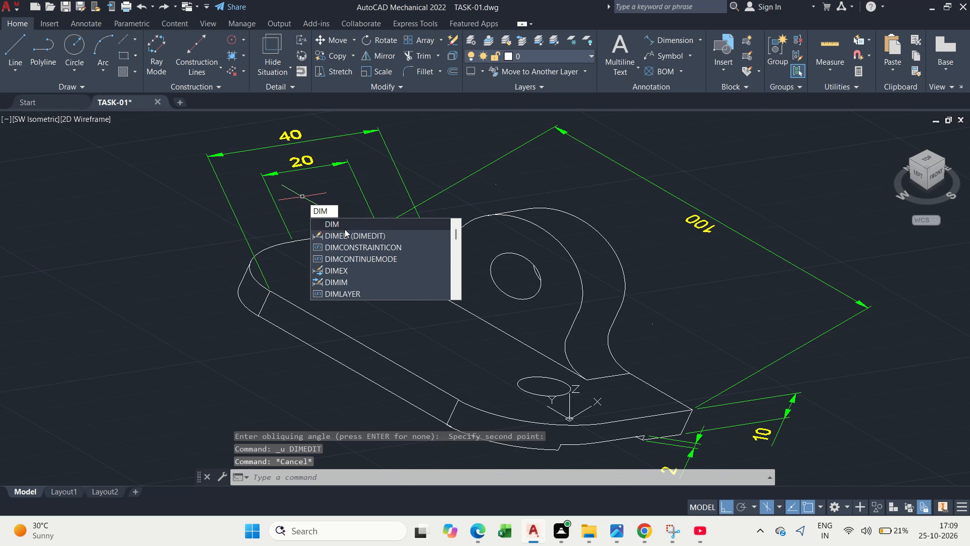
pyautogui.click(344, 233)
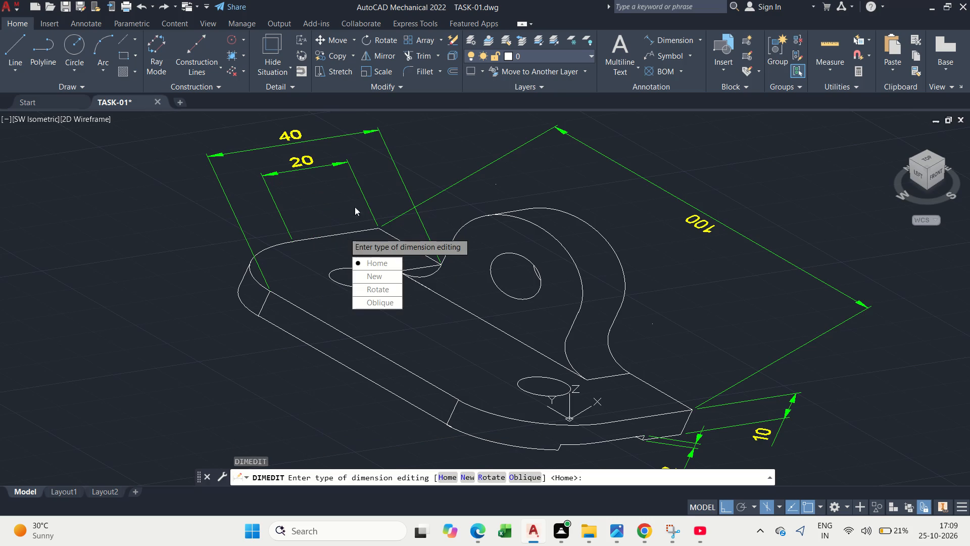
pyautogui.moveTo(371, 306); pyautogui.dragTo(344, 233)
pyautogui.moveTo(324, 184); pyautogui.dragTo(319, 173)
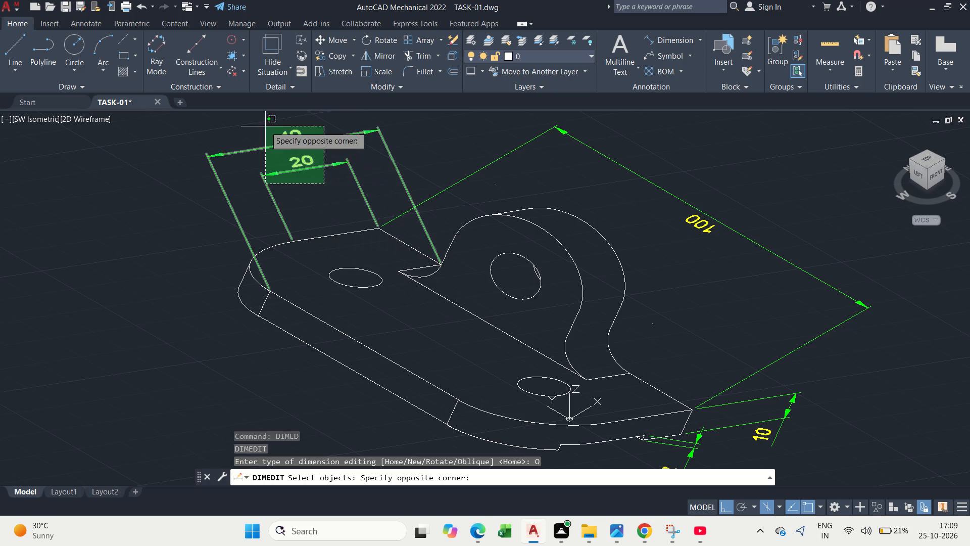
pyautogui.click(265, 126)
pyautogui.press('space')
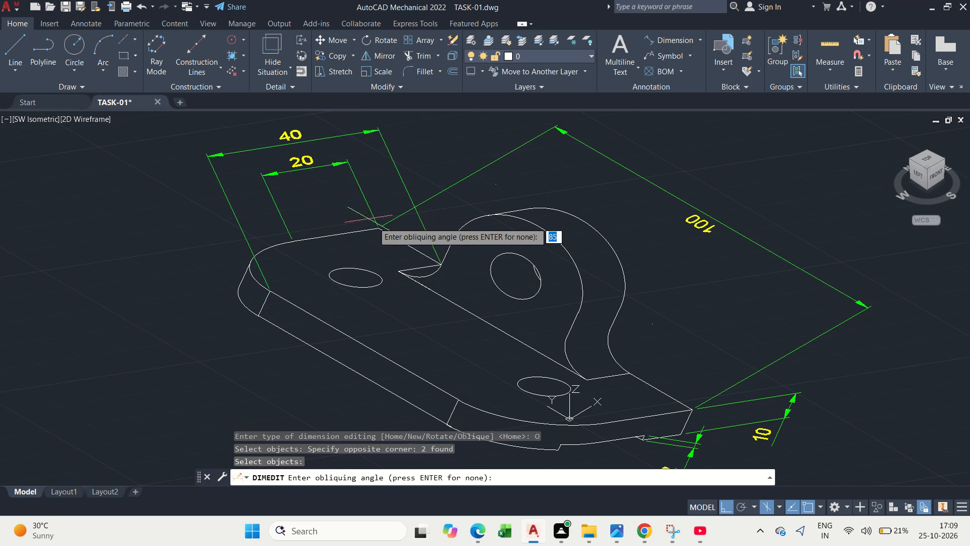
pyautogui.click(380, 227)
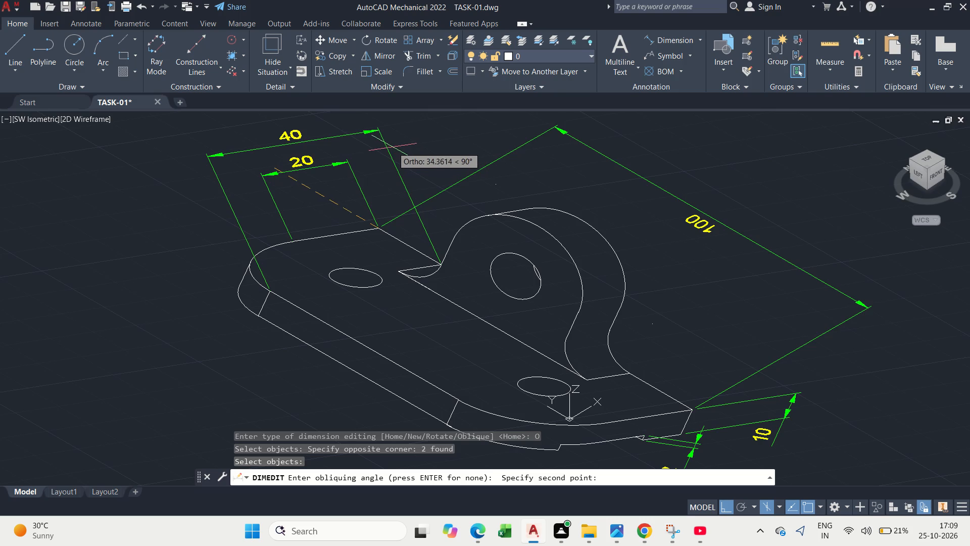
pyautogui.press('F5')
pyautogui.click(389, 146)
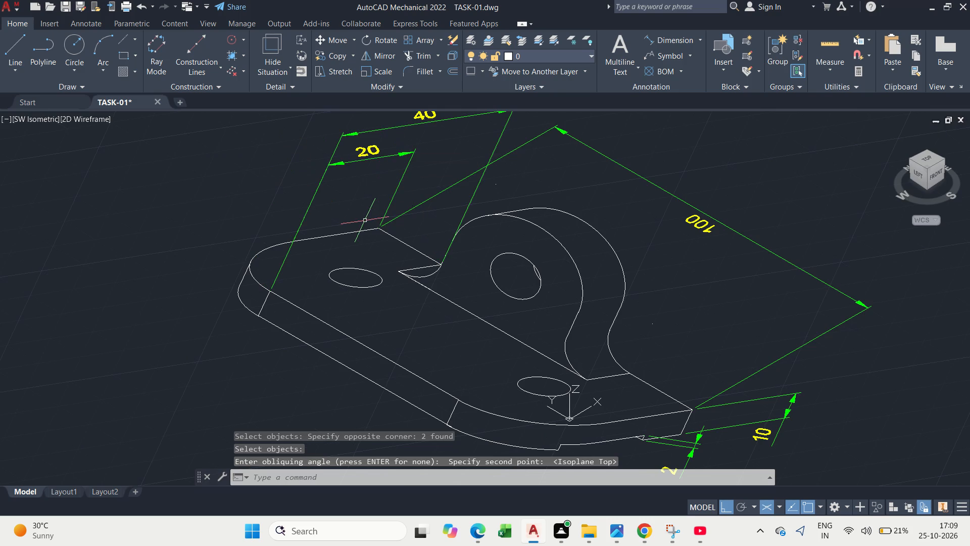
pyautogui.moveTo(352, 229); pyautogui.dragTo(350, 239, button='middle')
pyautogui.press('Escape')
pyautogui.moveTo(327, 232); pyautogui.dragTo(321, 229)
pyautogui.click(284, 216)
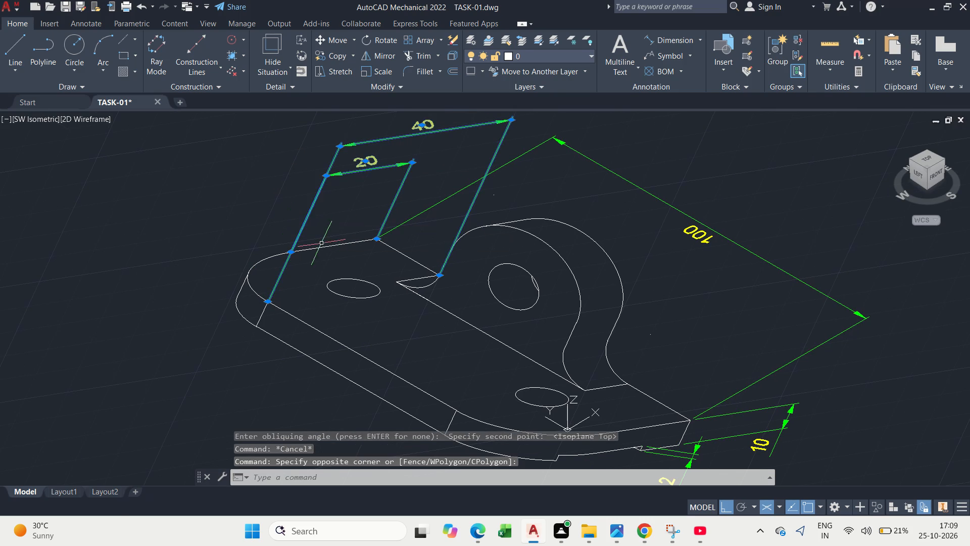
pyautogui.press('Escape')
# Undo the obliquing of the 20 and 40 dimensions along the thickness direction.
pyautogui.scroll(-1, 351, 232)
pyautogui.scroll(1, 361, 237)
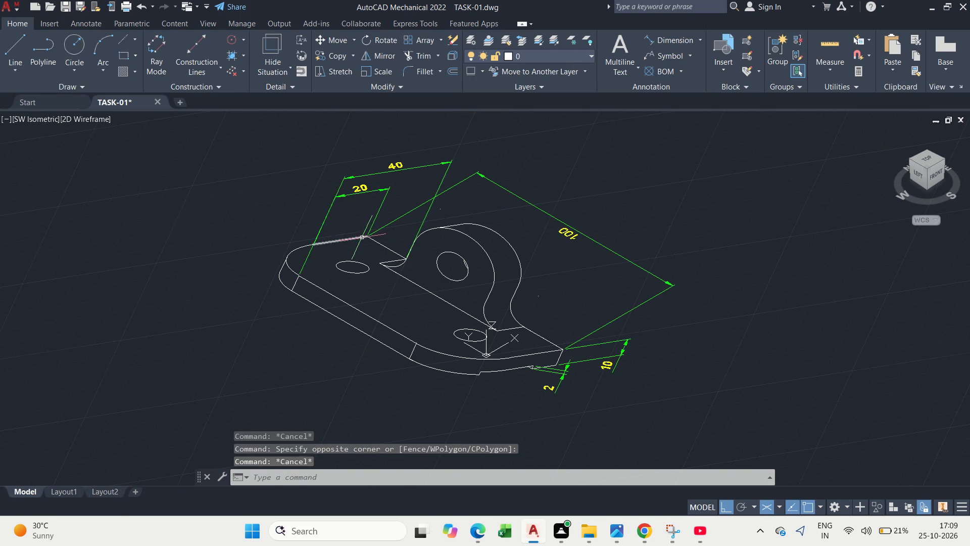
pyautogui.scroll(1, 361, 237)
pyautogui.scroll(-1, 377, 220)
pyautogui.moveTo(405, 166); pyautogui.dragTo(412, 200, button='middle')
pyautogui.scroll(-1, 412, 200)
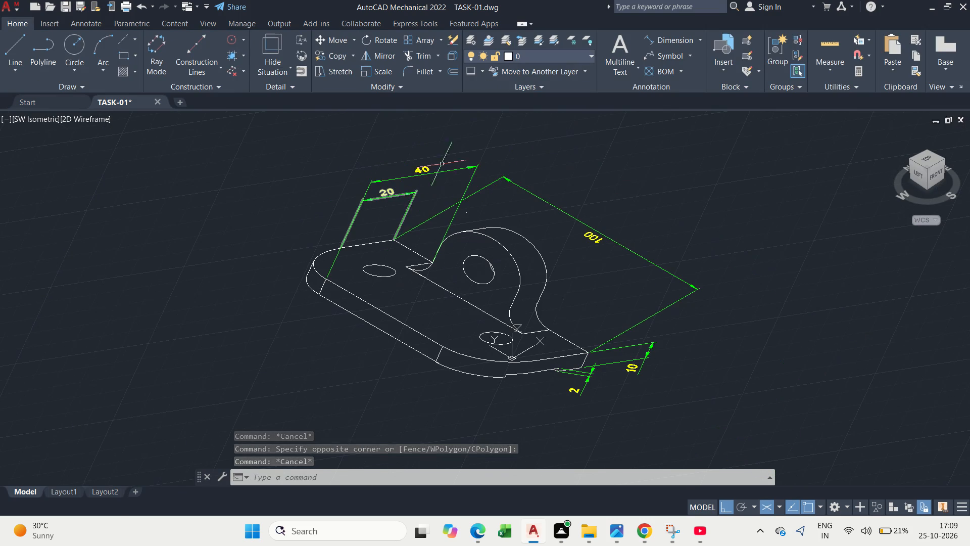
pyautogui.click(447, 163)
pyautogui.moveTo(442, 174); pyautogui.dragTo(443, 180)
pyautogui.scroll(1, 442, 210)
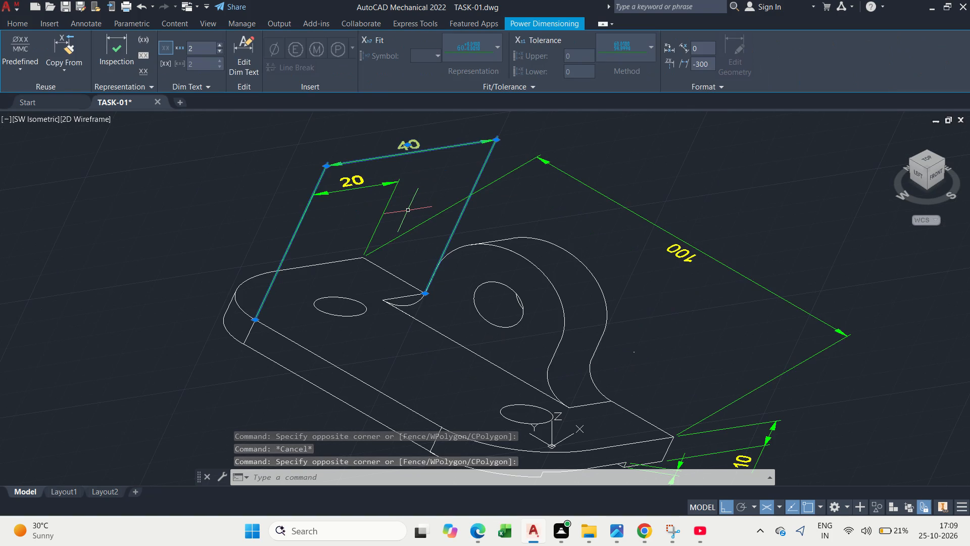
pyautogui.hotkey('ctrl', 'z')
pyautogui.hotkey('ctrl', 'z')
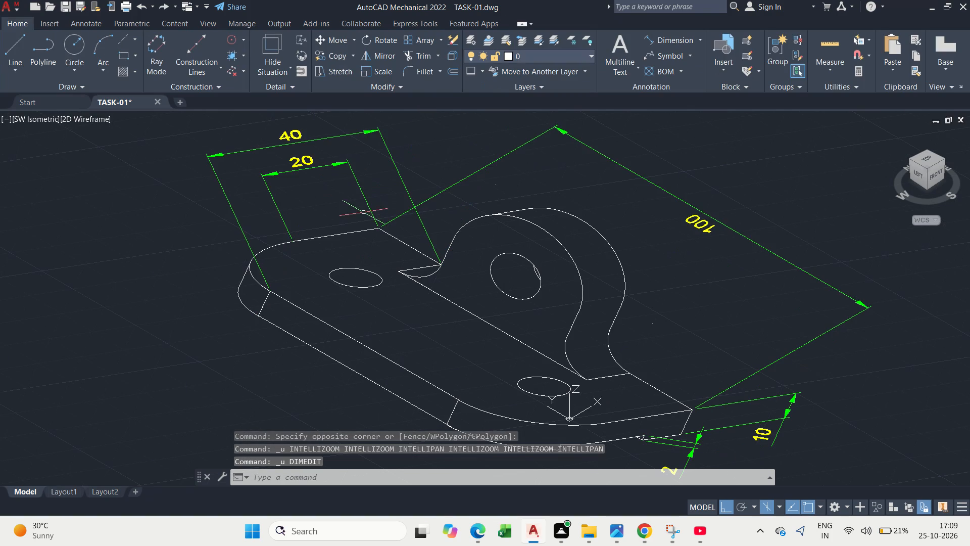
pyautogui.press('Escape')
# Oblique the 20 and 40 dimensions with DIMEDIT, using a 90° direction from the plate's rear corner along the long edges.
pyautogui.moveTo(353, 213); pyautogui.dragTo(321, 188)
pyautogui.click(264, 141)
pyautogui.moveTo(278, 175); pyautogui.dragTo(297, 210, button='middle')
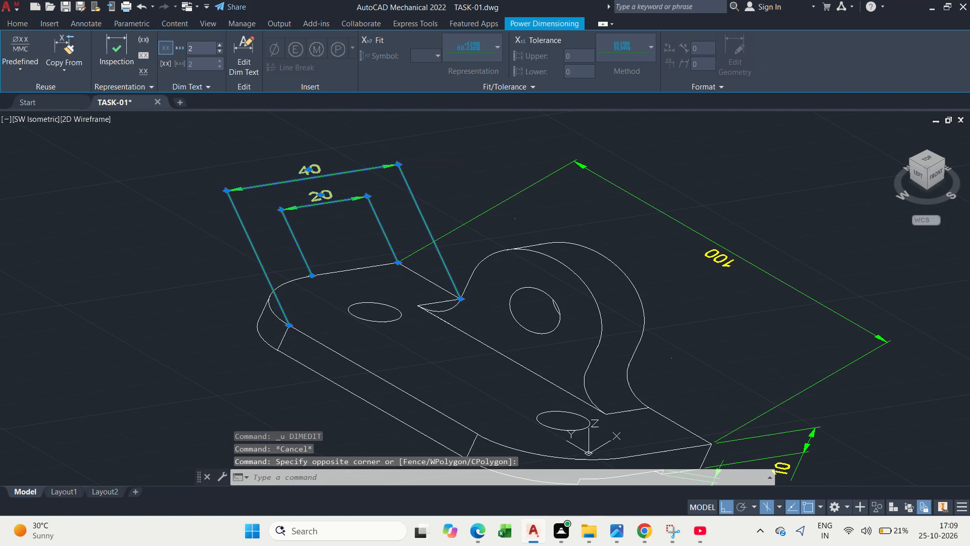
pyautogui.write('DIM')
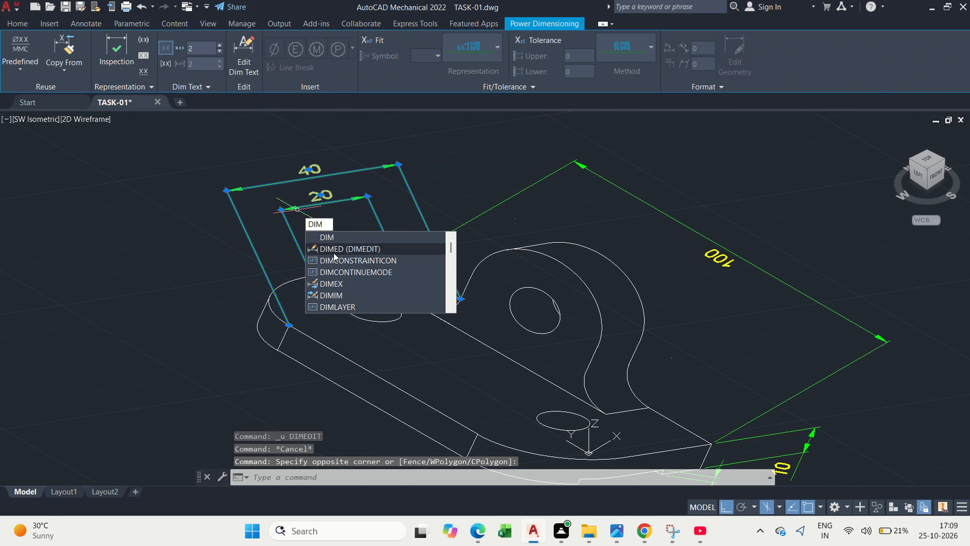
pyautogui.click(333, 253)
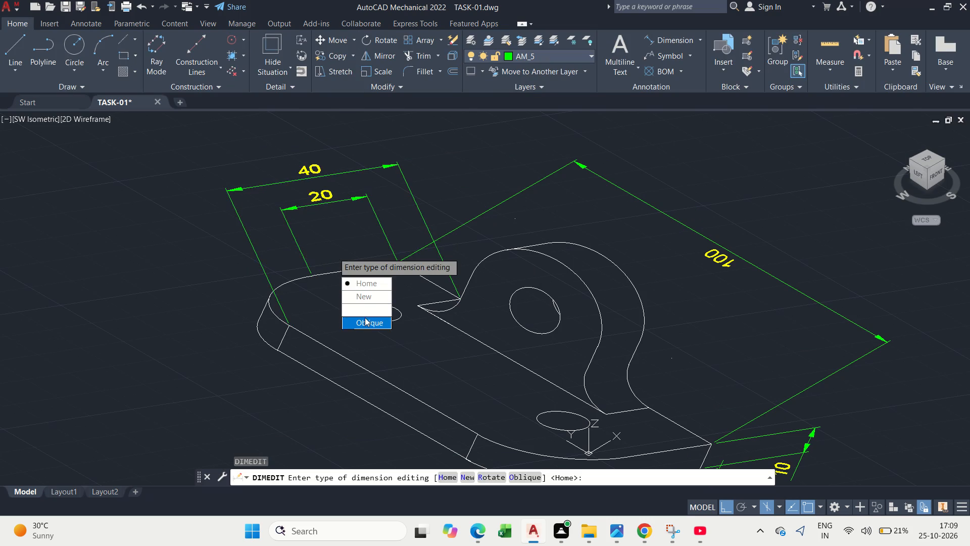
pyautogui.moveTo(365, 321); pyautogui.dragTo(333, 253)
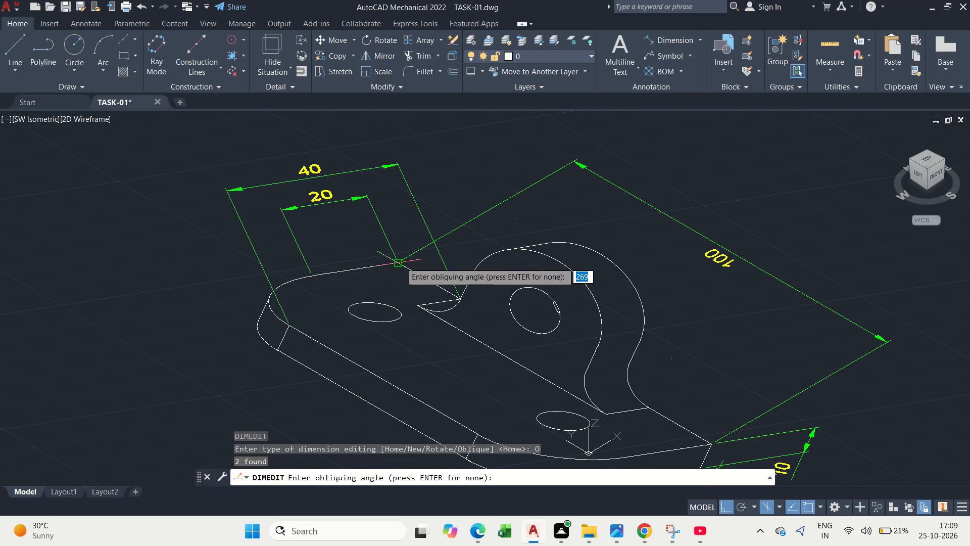
pyautogui.click(401, 262)
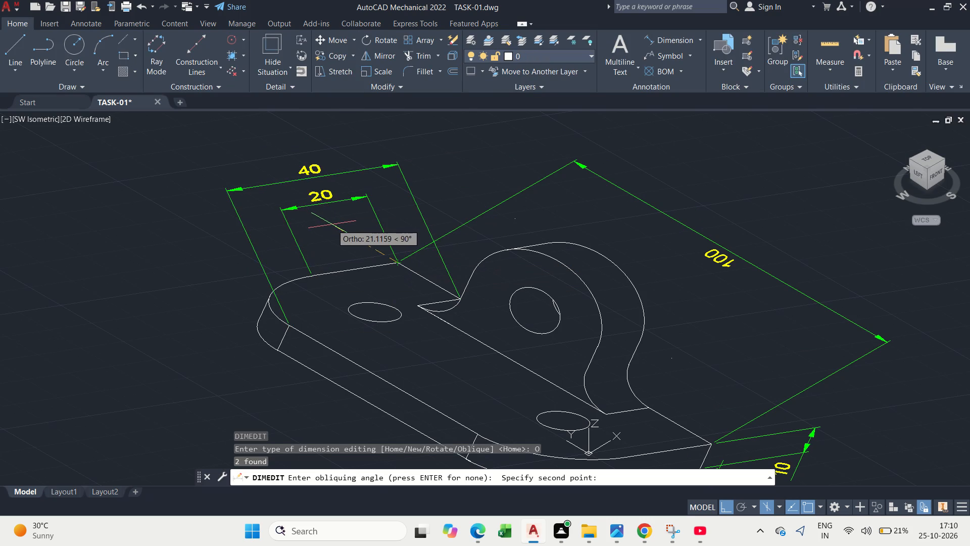
pyautogui.click(332, 224)
pyautogui.middleClick(338, 253)
pyautogui.press('Escape')
# Examine the extension lines of the obliqued 20 and 40 dimensions around the plate's rounded rear end.
pyautogui.moveTo(194, 388); pyautogui.dragTo(192, 388, button='middle')
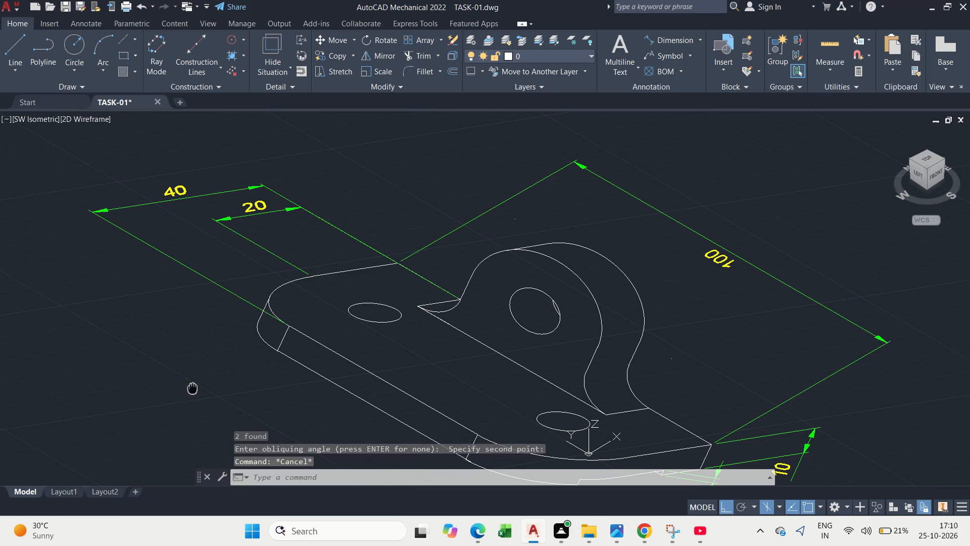
pyautogui.moveTo(192, 388); pyautogui.dragTo(170, 389, button='middle')
pyautogui.press('Escape')
pyautogui.moveTo(282, 362); pyautogui.dragTo(262, 336, button='middle')
pyautogui.scroll(1, 271, 294)
pyautogui.press('Escape')
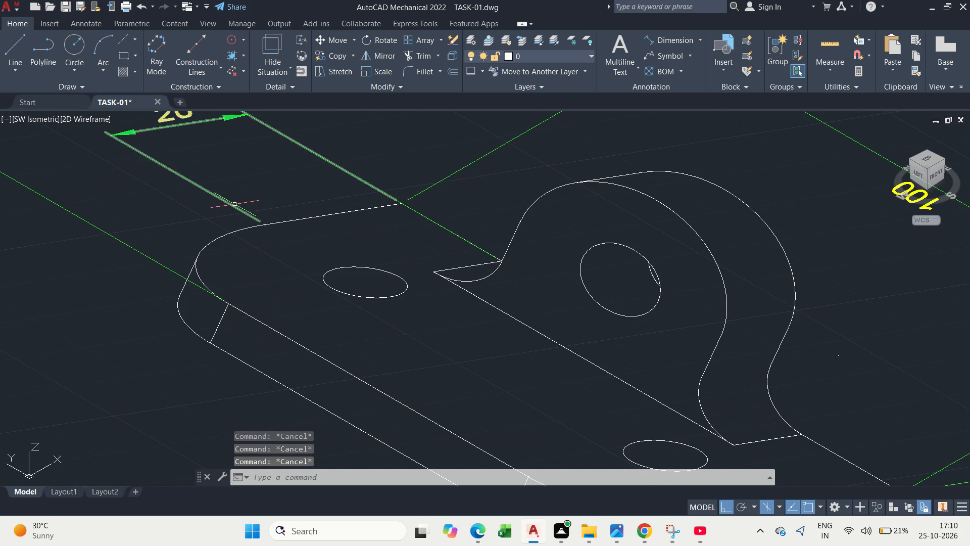
pyautogui.click(234, 204)
pyautogui.press('Escape')
pyautogui.moveTo(396, 286); pyautogui.dragTo(373, 286, button='middle')
pyautogui.scroll(-1, 373, 286)
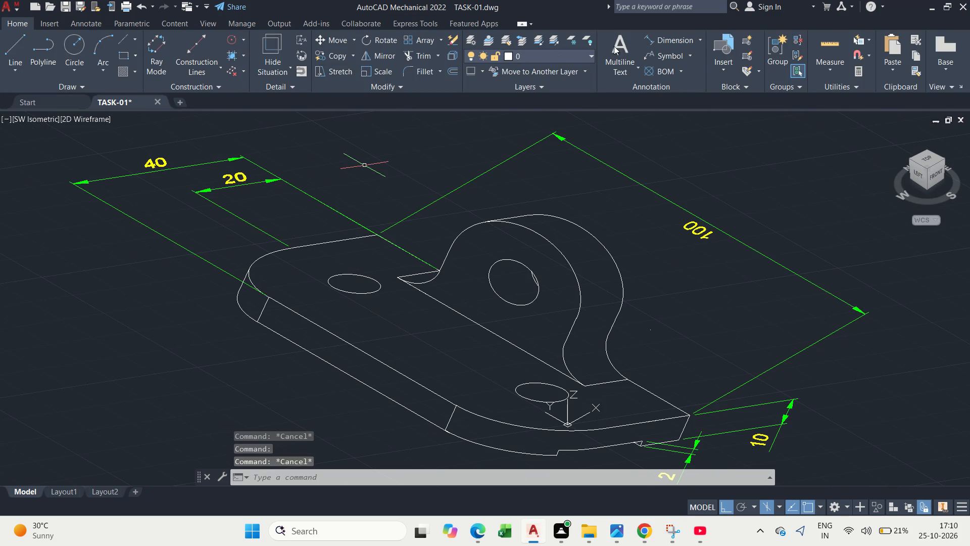
# Add an aligned dimension to the short edge across the upright lug's thickness at its rear base, placed behind the edge.
pyautogui.click(699, 39)
pyautogui.click(684, 109)
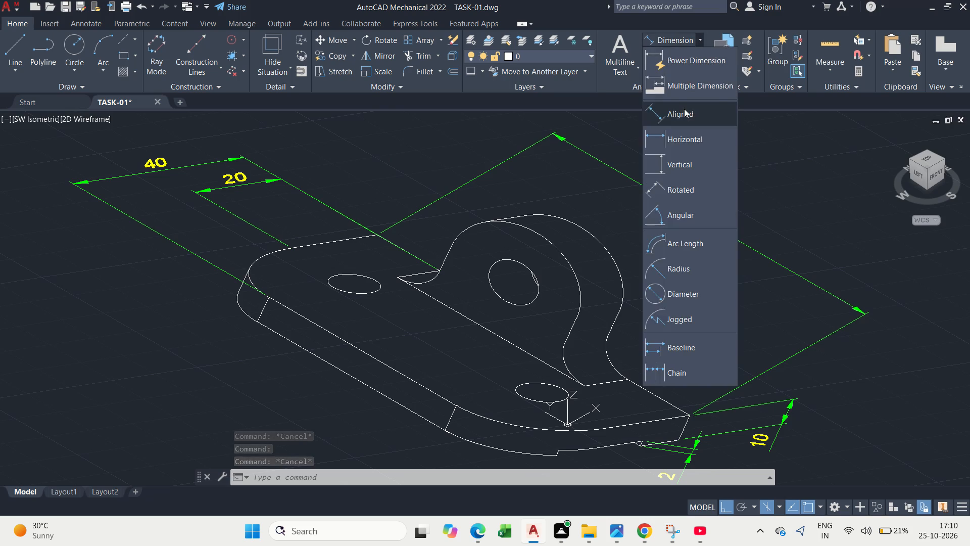
pyautogui.scroll(3, 444, 292)
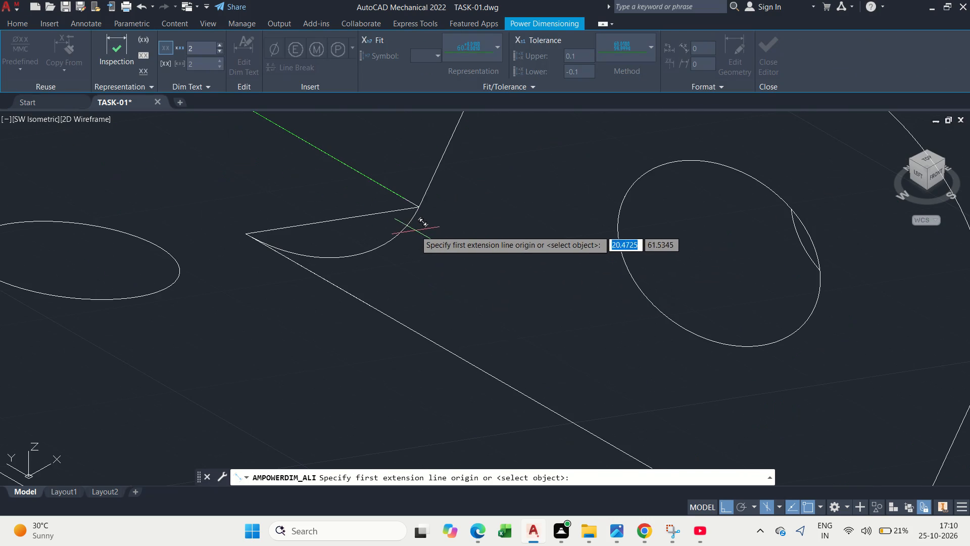
pyautogui.click(416, 205)
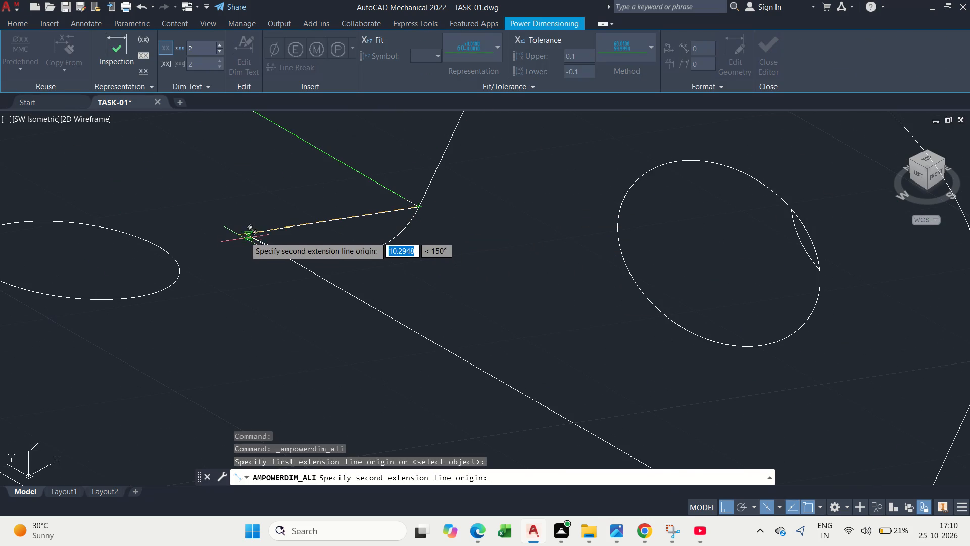
pyautogui.click(245, 235)
pyautogui.scroll(-4, 208, 204)
pyautogui.moveTo(207, 204); pyautogui.dragTo(249, 263, button='middle')
pyautogui.click(220, 239)
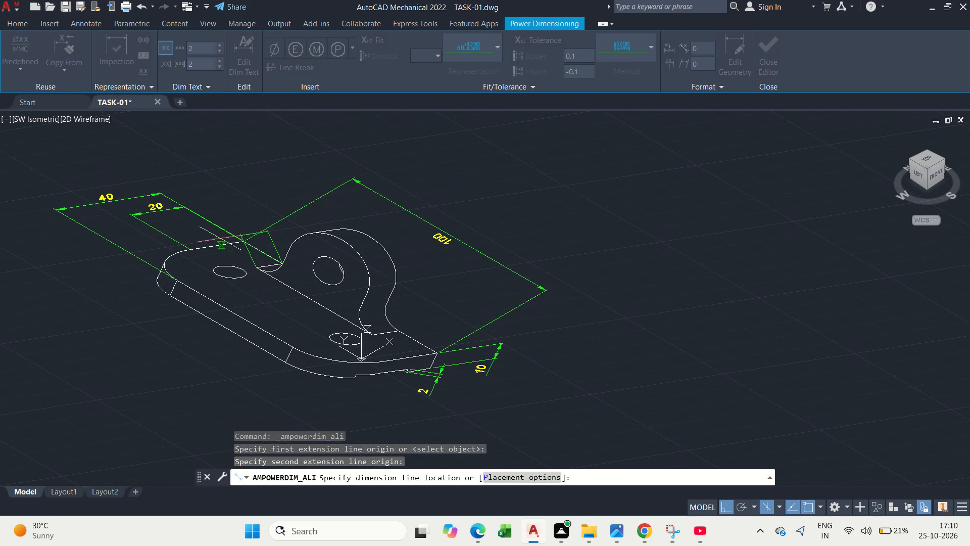
pyautogui.scroll(2, 265, 262)
pyautogui.click(265, 265)
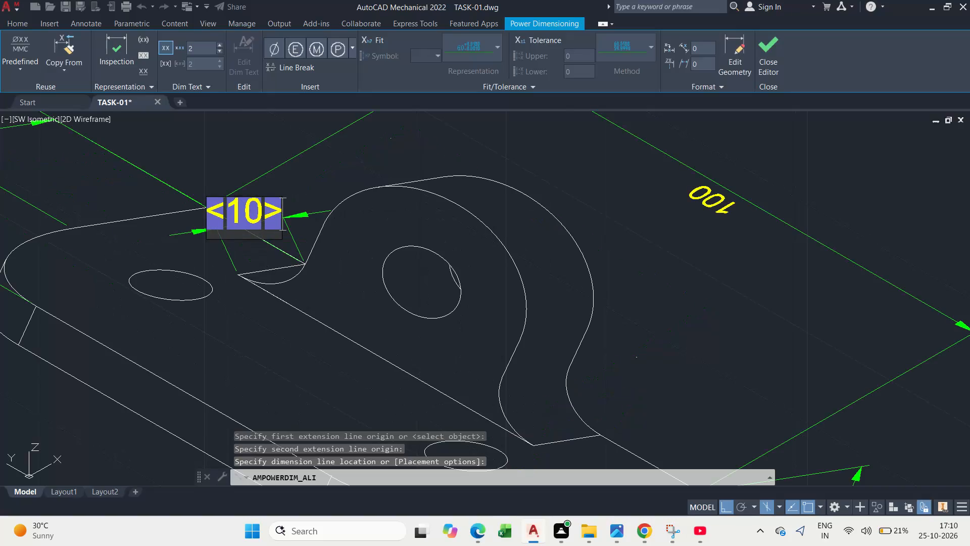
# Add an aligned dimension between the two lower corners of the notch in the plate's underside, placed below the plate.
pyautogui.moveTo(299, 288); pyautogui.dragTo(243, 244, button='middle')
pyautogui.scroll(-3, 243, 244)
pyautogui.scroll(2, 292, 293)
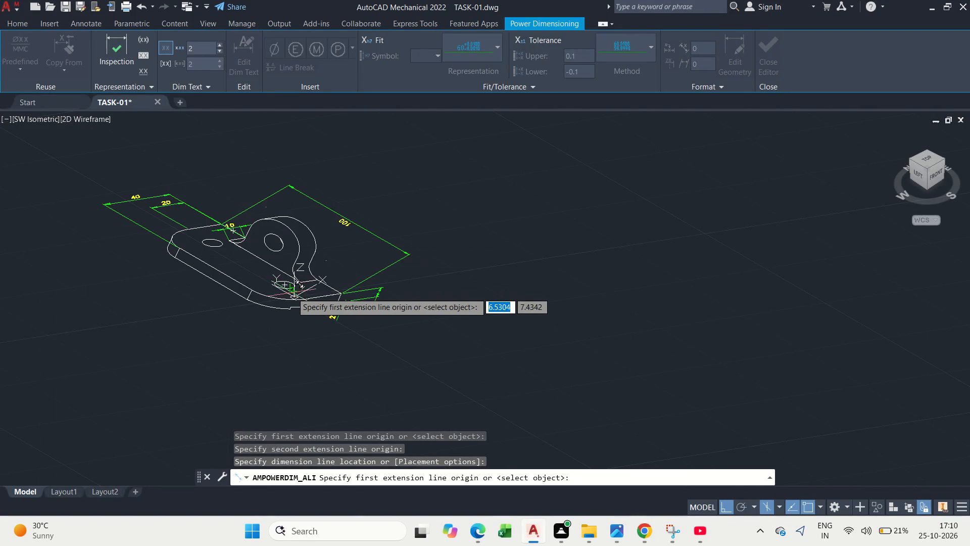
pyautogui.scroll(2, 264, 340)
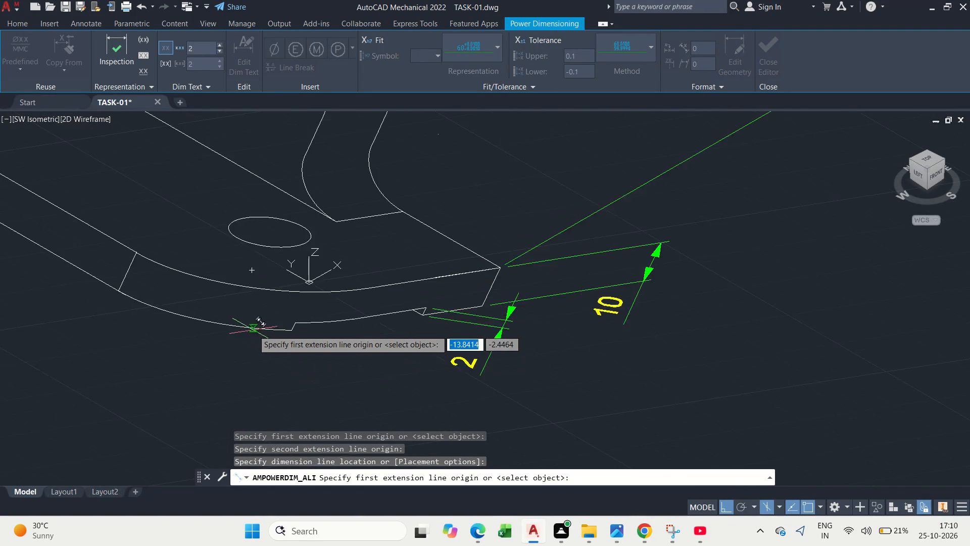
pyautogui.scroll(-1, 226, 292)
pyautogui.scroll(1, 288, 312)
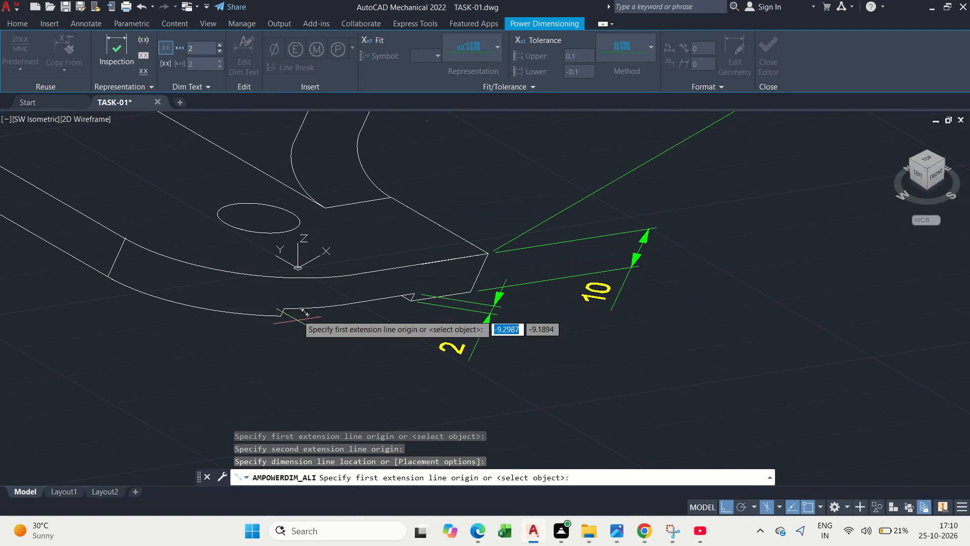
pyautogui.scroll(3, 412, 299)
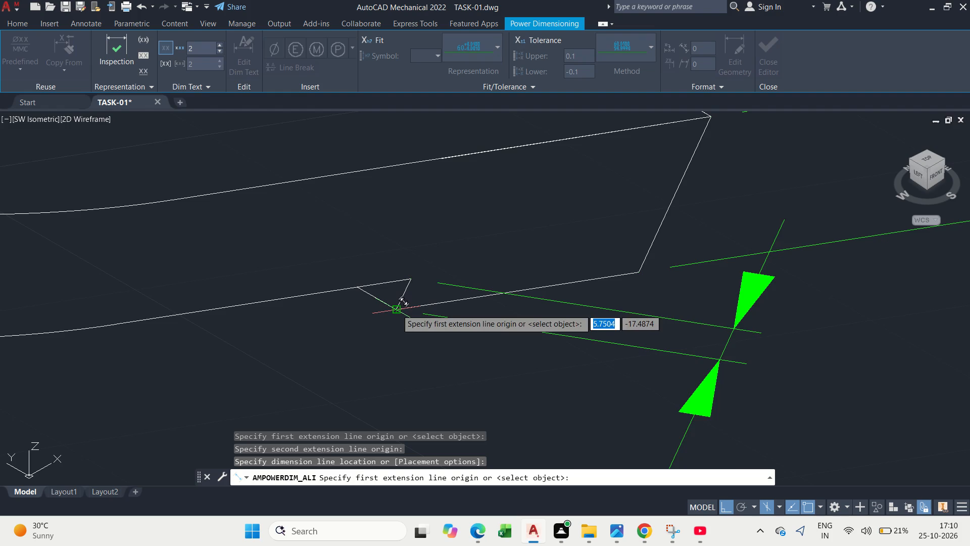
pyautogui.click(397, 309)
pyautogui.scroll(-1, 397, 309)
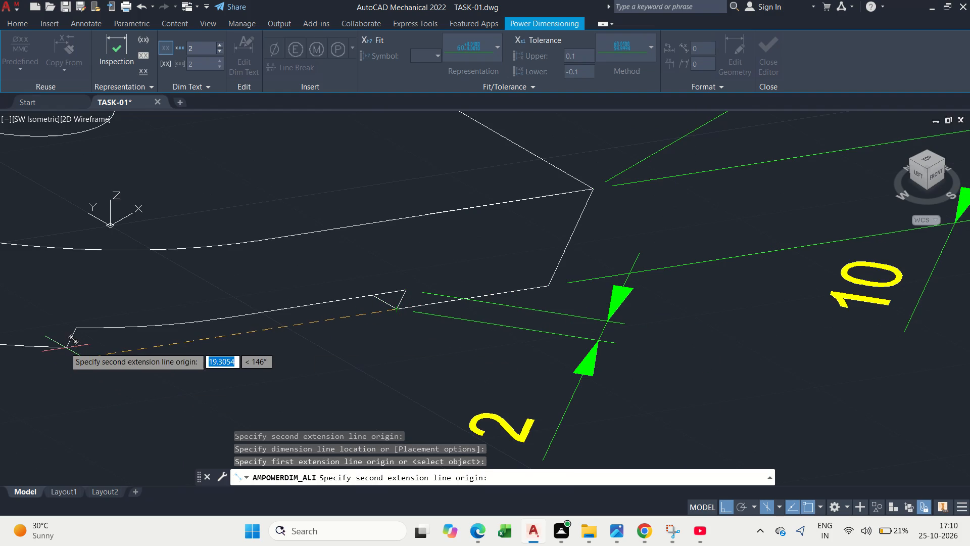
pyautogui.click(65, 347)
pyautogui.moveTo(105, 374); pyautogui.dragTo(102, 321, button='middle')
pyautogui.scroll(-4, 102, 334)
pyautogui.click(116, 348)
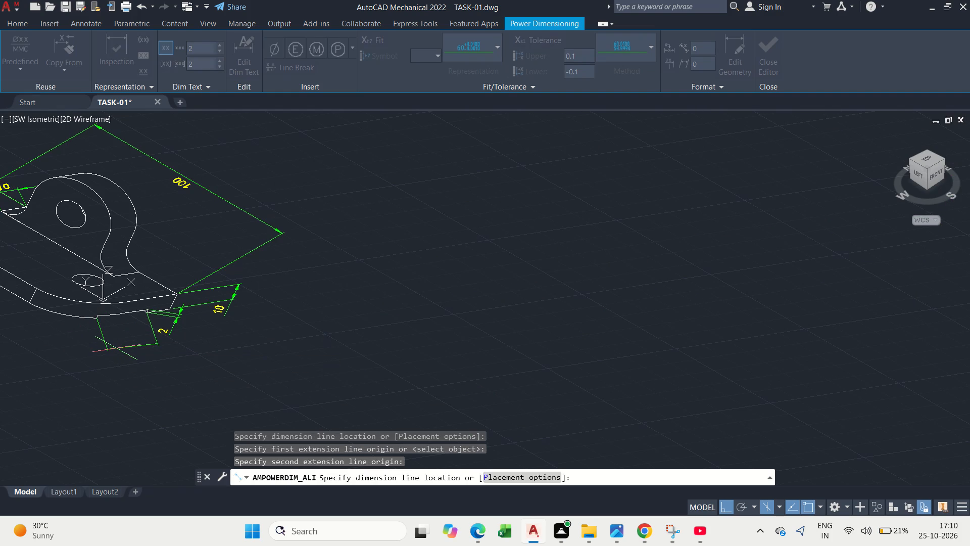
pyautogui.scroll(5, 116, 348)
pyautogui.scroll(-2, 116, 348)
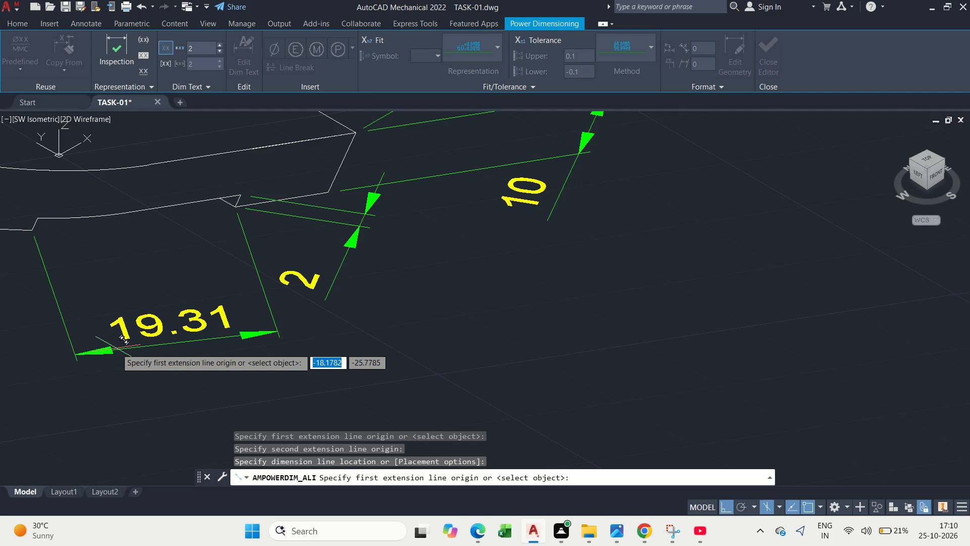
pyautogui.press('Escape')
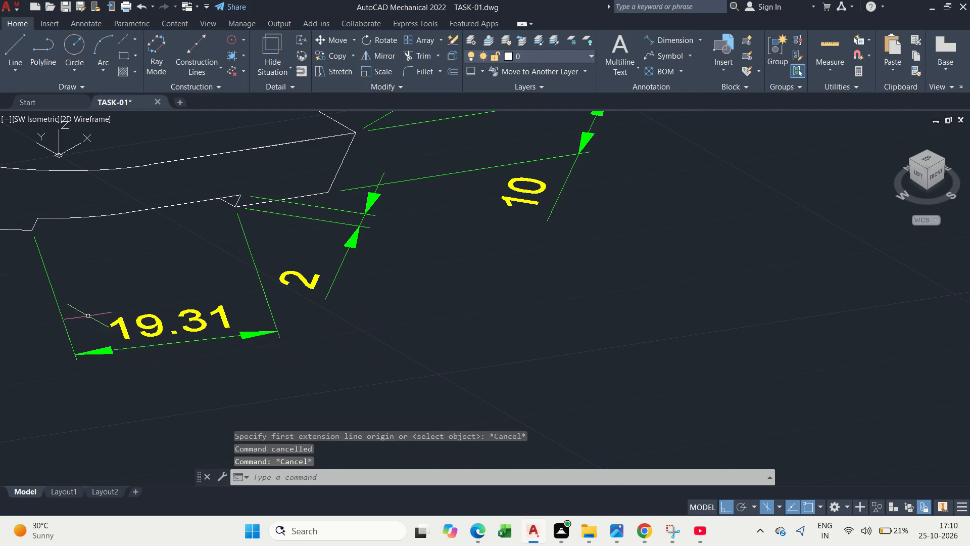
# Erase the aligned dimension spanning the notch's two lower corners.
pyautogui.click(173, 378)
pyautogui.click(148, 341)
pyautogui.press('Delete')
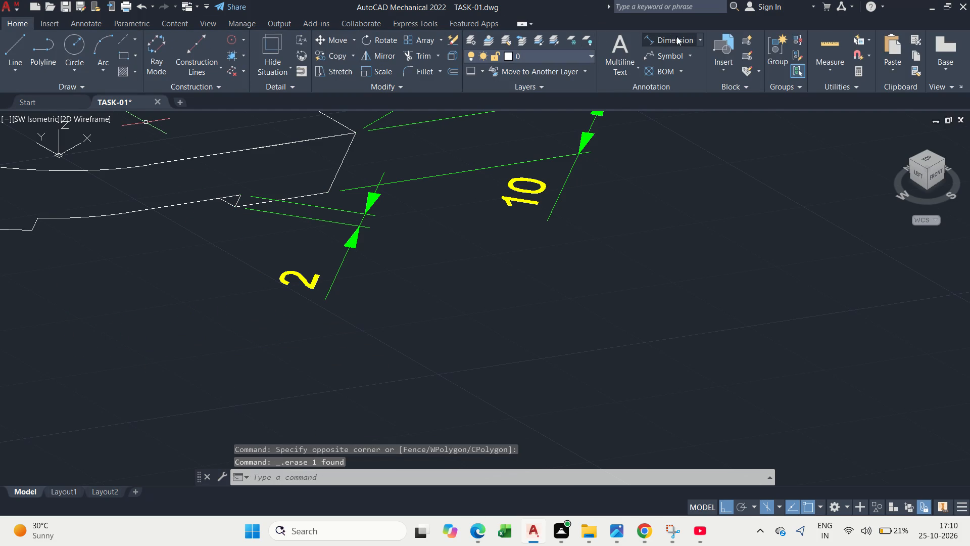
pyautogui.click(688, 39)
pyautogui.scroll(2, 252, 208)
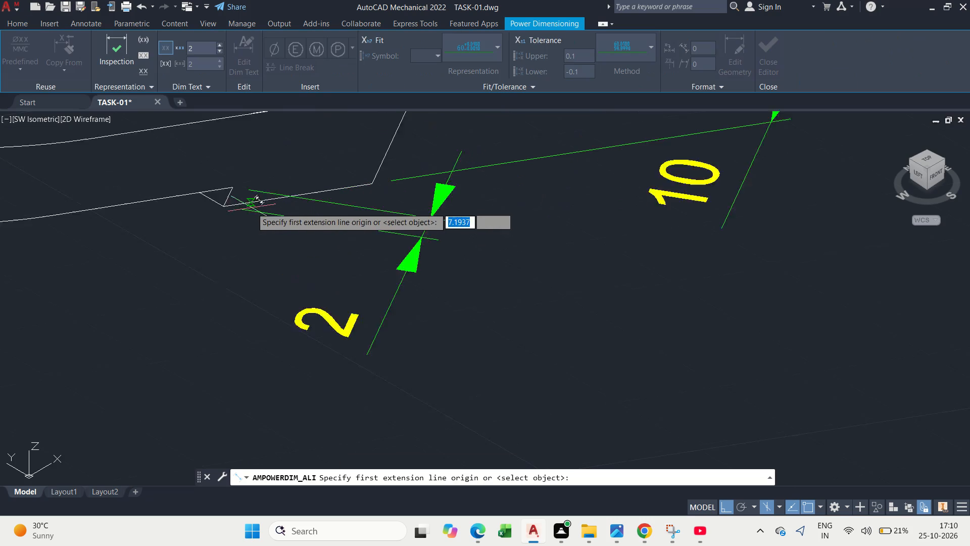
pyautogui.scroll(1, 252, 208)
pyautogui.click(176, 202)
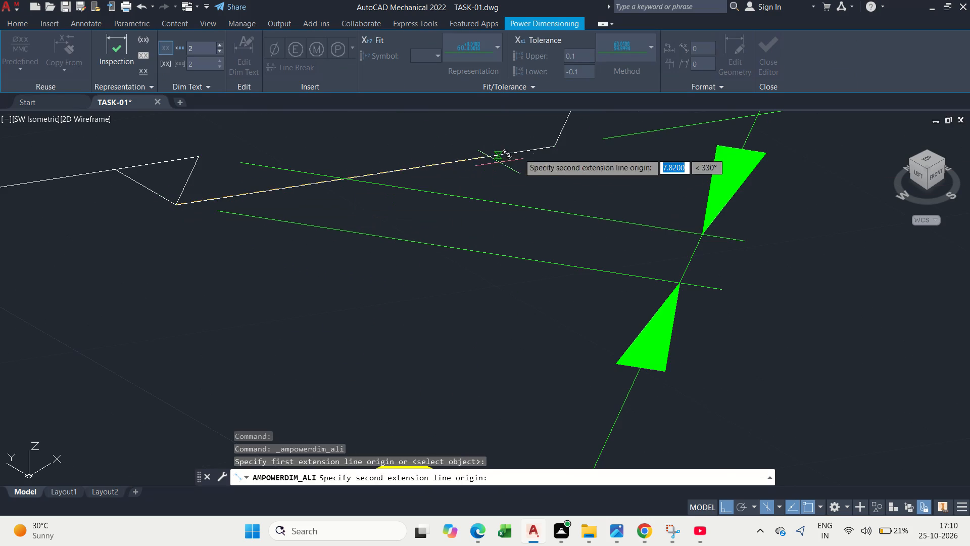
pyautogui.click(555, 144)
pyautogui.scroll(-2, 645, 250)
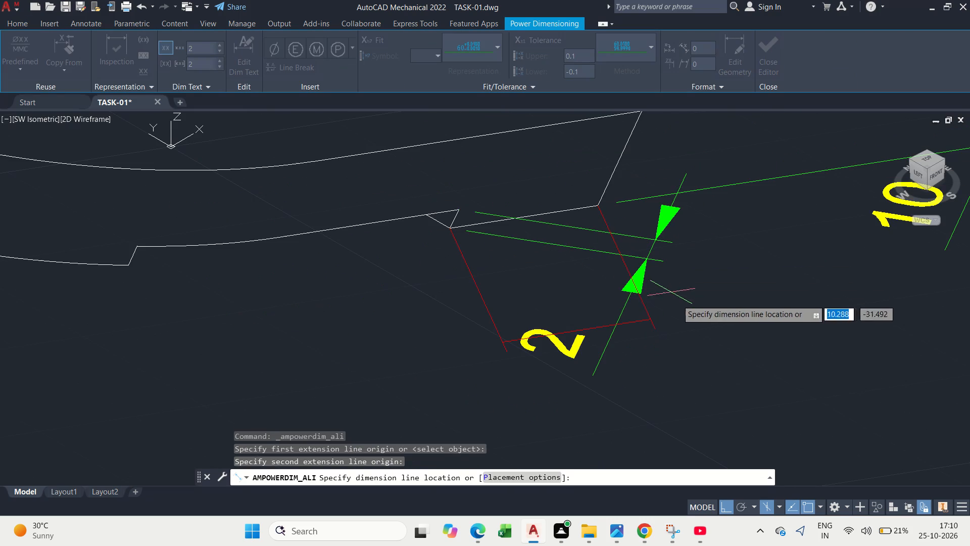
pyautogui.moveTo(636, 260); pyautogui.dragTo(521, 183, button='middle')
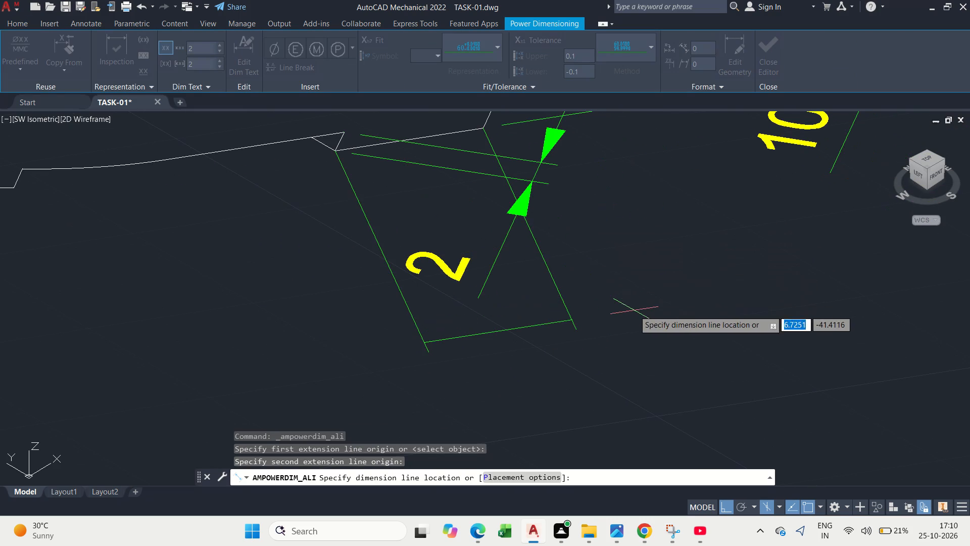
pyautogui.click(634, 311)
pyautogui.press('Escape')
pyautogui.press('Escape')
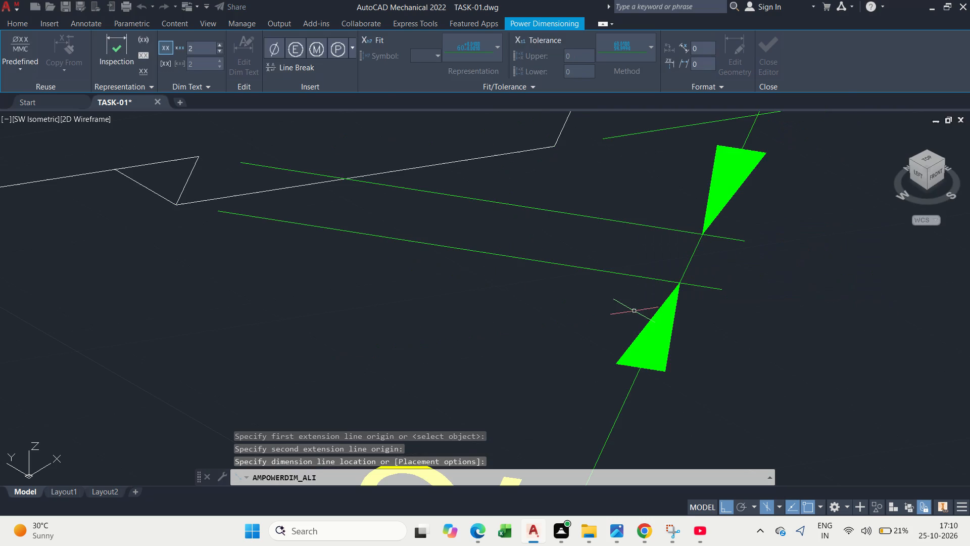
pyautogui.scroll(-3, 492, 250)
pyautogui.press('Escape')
# Draw a 10-unit line along the plate's bottom edge from its lower front corner, continuing with a receding segment about 4.5 units long.
pyautogui.scroll(1, 492, 250)
pyautogui.moveTo(492, 250); pyautogui.dragTo(482, 250, button='middle')
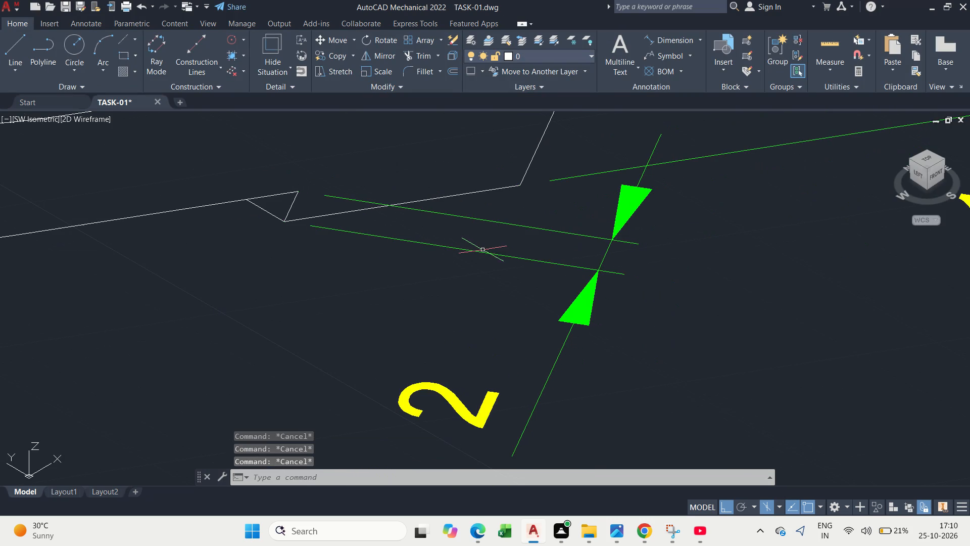
pyautogui.write('L')
pyautogui.press('space')
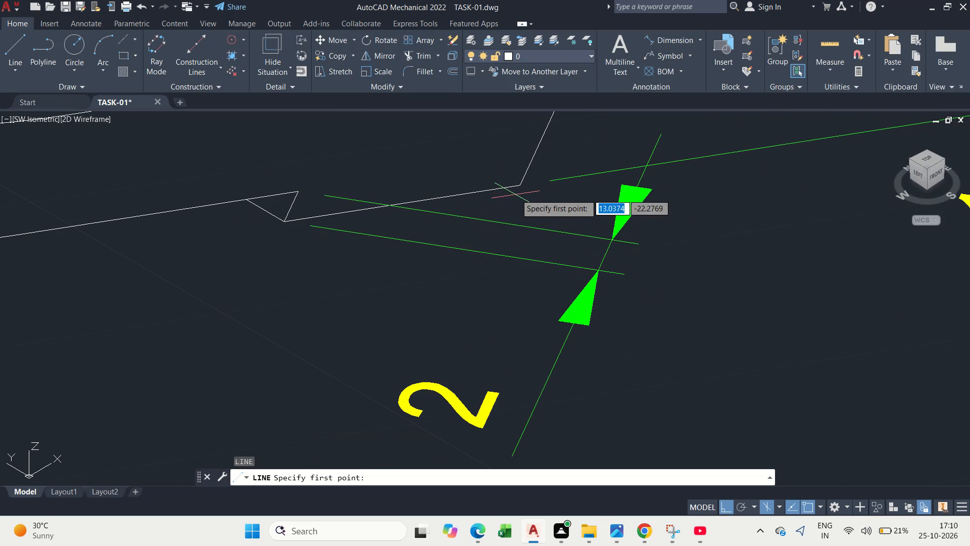
pyautogui.click(523, 187)
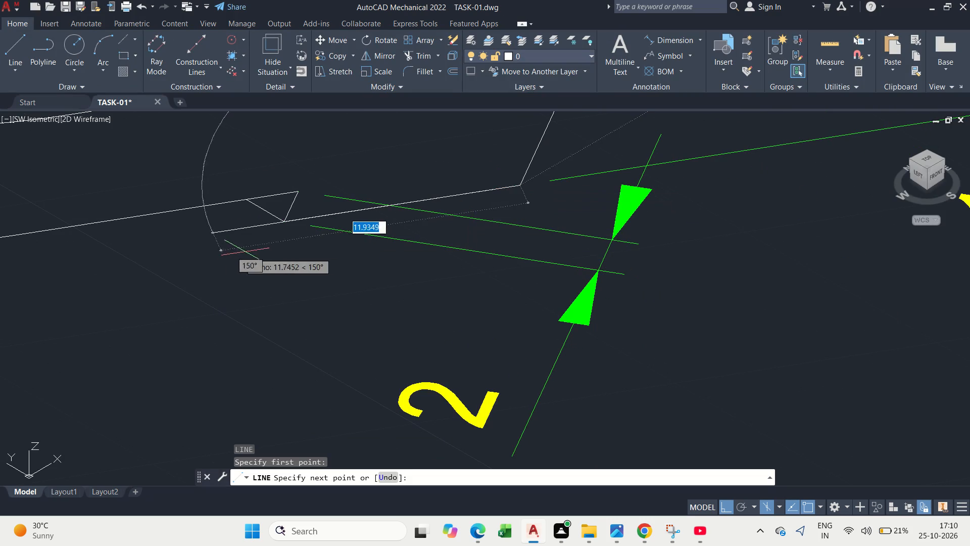
pyautogui.write('10')
pyautogui.press('Return')
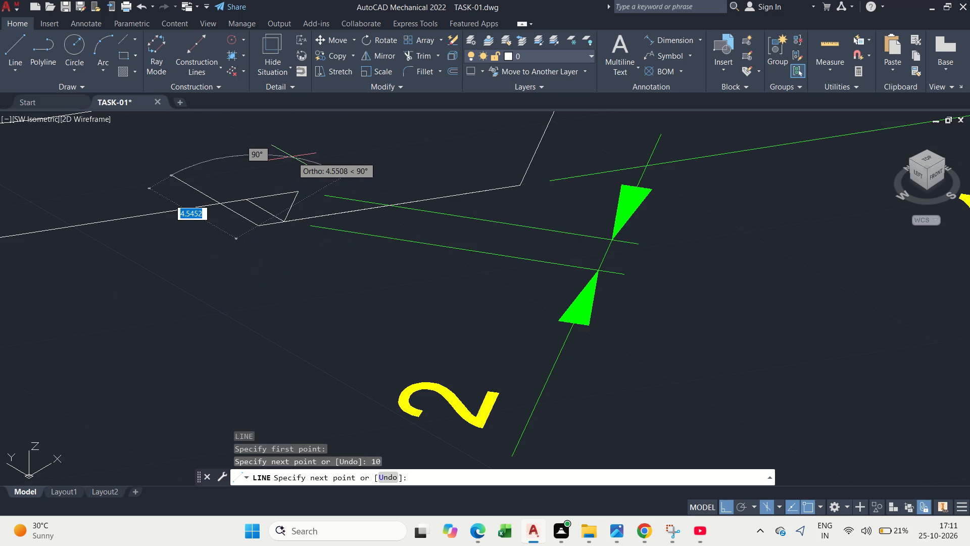
pyautogui.click(197, 172)
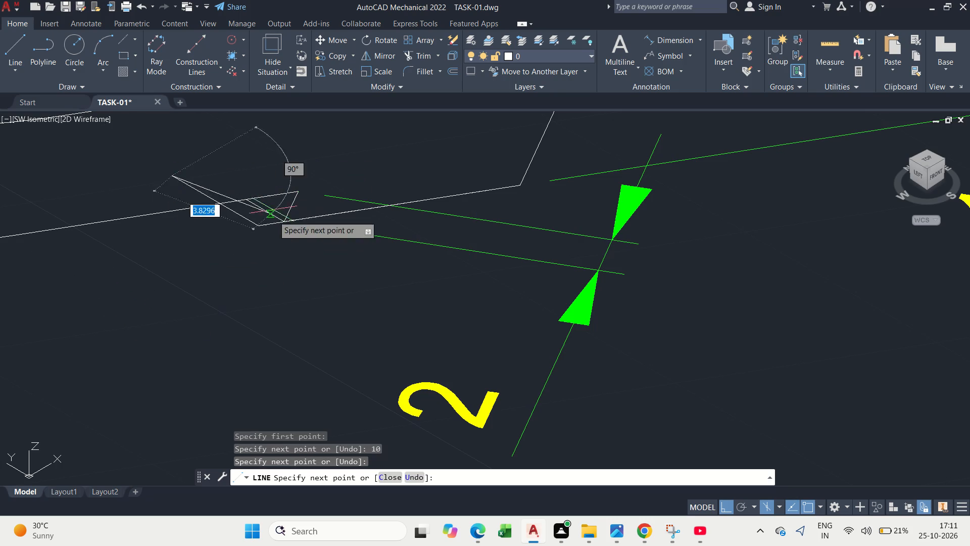
pyautogui.press('Escape')
# Draw an upright line along the 30° isometric axis from the 10-unit line's end, crossing the plate's underside edge.
pyautogui.write('L')
pyautogui.press('space')
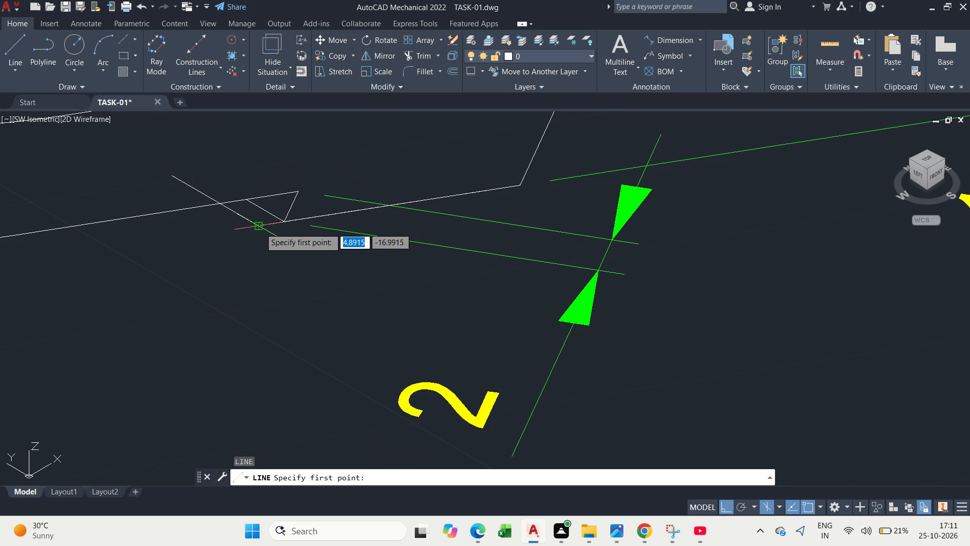
pyautogui.click(260, 228)
pyautogui.press('F5')
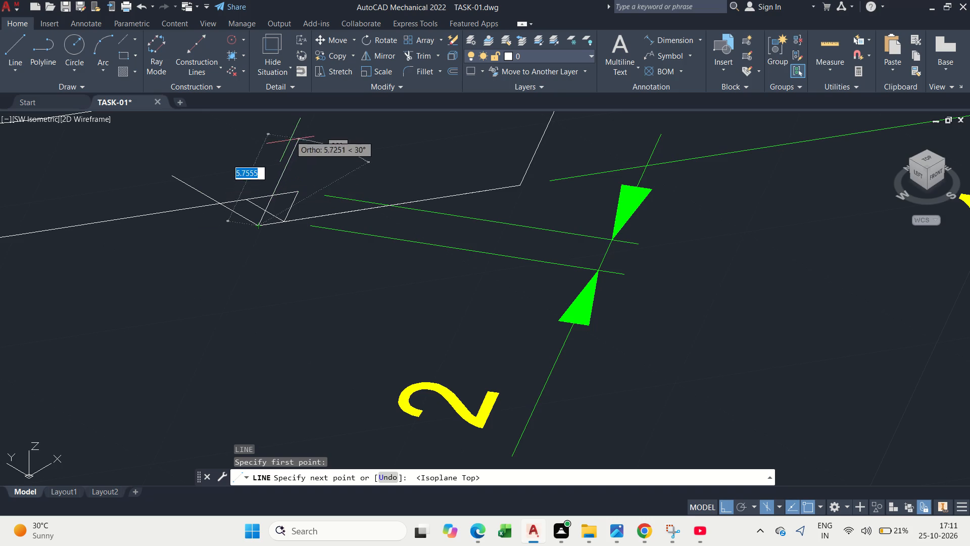
pyautogui.click(290, 131)
pyautogui.press('Escape')
# Trim the old notch edges and the overhanging ends of the new lines so only the relocated notch end remains.
pyautogui.write('TR')
pyautogui.press('space')
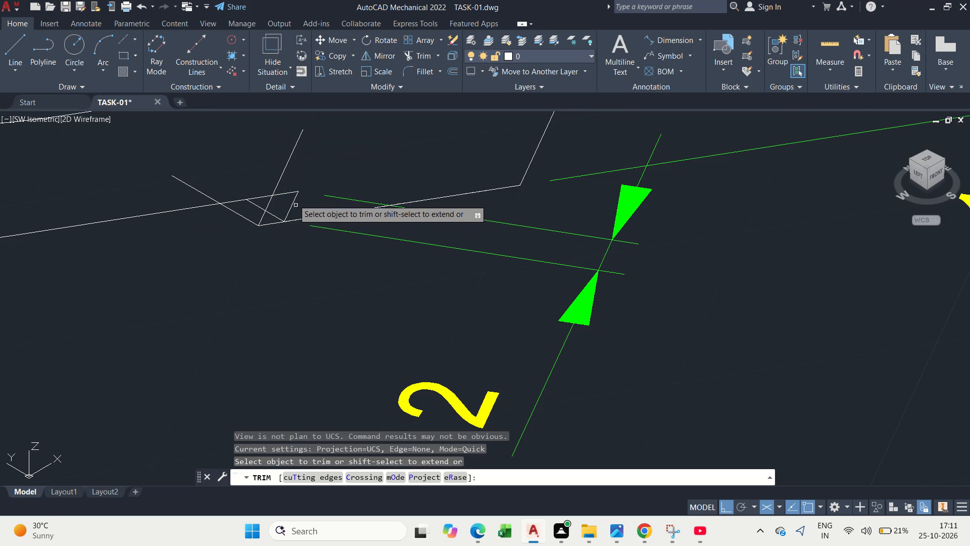
pyautogui.moveTo(292, 192); pyautogui.dragTo(297, 203)
pyautogui.click(297, 203)
pyautogui.click(295, 200)
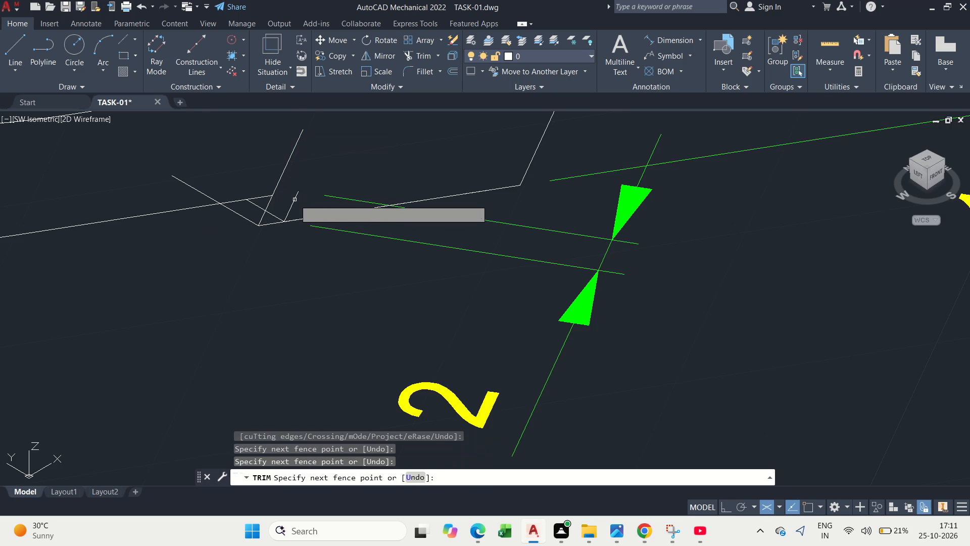
pyautogui.click(277, 211)
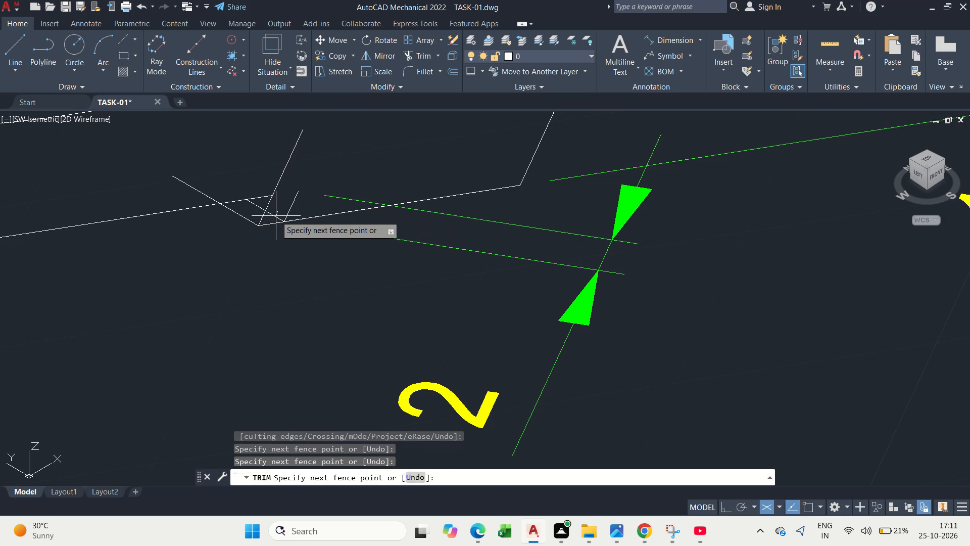
pyautogui.click(276, 216)
pyautogui.click(276, 216)
pyautogui.click(307, 203)
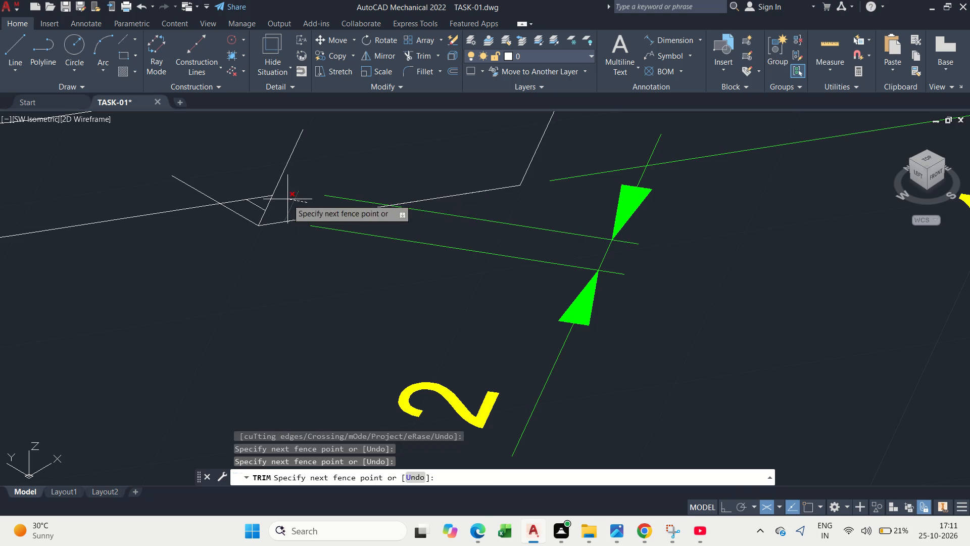
pyautogui.click(287, 199)
pyautogui.moveTo(283, 186); pyautogui.dragTo(256, 154)
pyautogui.click(249, 151)
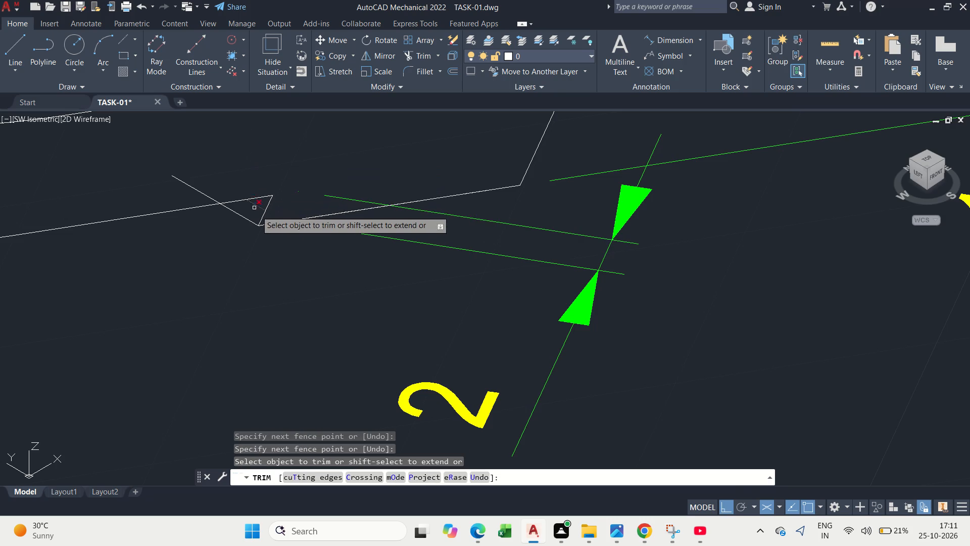
pyautogui.click(260, 207)
pyautogui.moveTo(232, 185); pyautogui.dragTo(189, 197)
pyautogui.press('Escape')
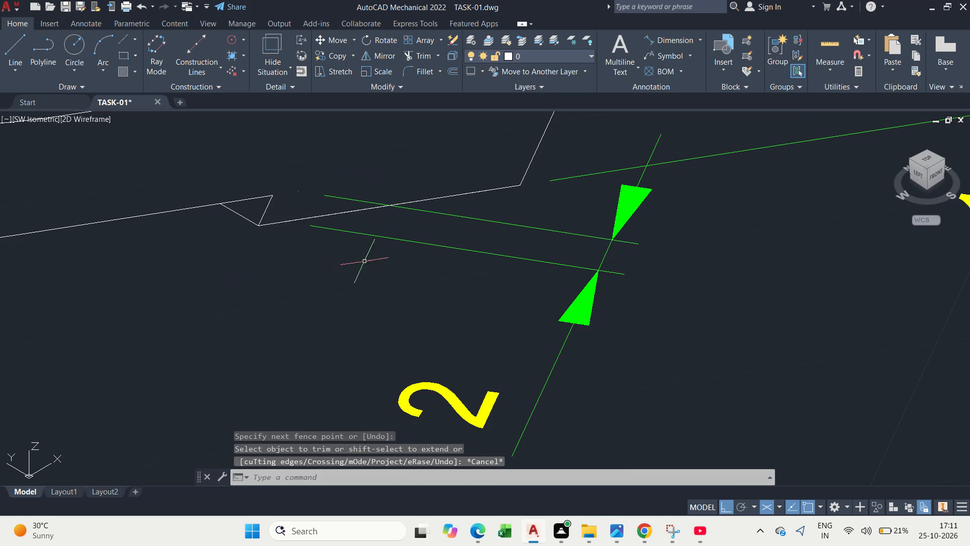
# Move the 2 dimension's lower extension origin to the relocated notch's bottom corner.
pyautogui.moveTo(392, 271); pyautogui.dragTo(368, 246)
pyautogui.click(350, 226)
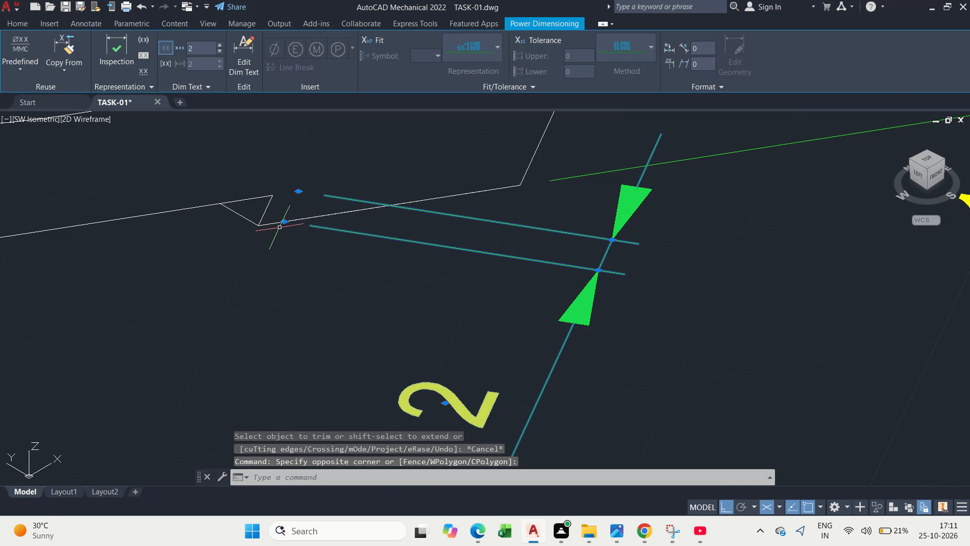
pyautogui.click(282, 222)
pyautogui.press('Escape')
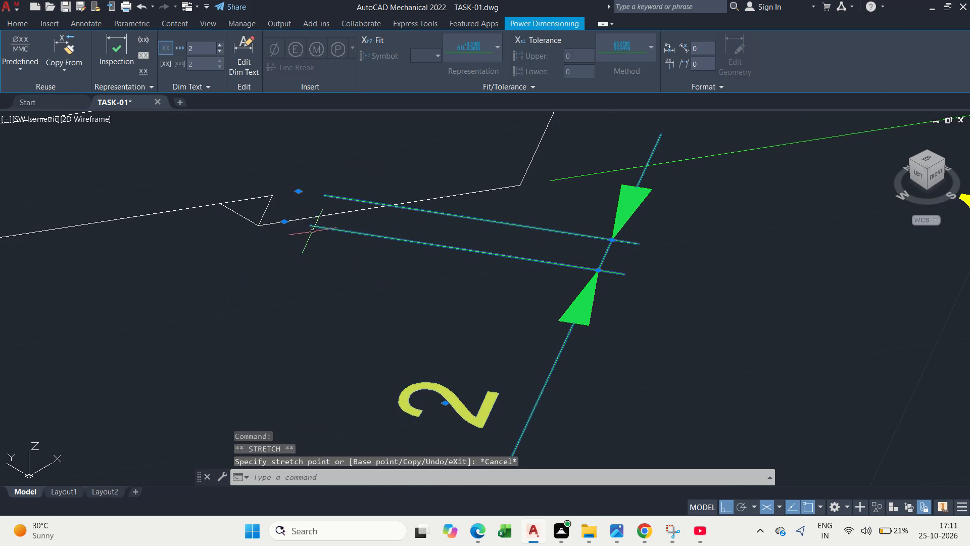
pyautogui.scroll(5, 303, 221)
pyautogui.moveTo(495, 314); pyautogui.dragTo(467, 283)
pyautogui.scroll(-2, 425, 264)
pyautogui.moveTo(425, 264); pyautogui.dragTo(424, 304, button='middle')
pyautogui.scroll(1, 424, 304)
pyautogui.moveTo(431, 308); pyautogui.dragTo(421, 296)
pyautogui.click(402, 276)
pyautogui.press('Escape')
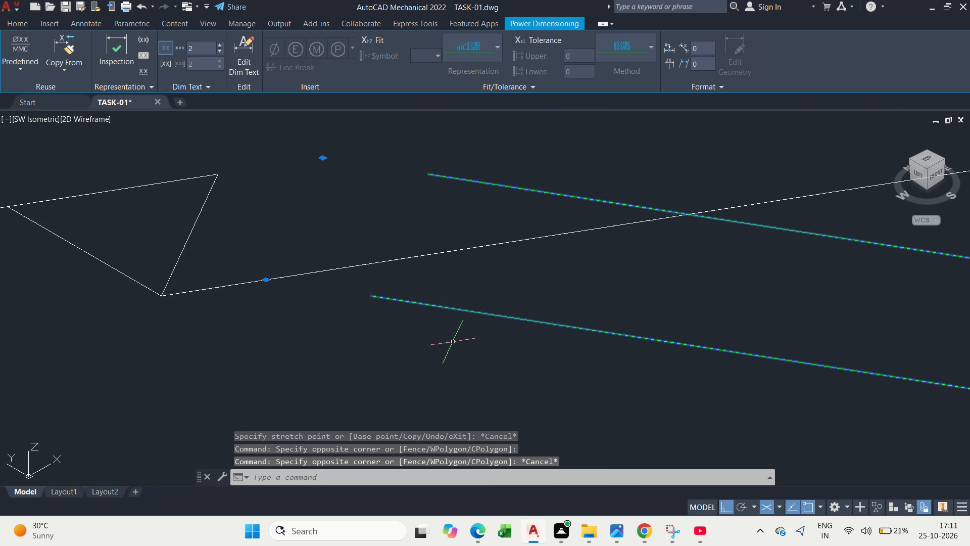
pyautogui.moveTo(574, 382); pyautogui.dragTo(521, 333)
pyautogui.click(497, 315)
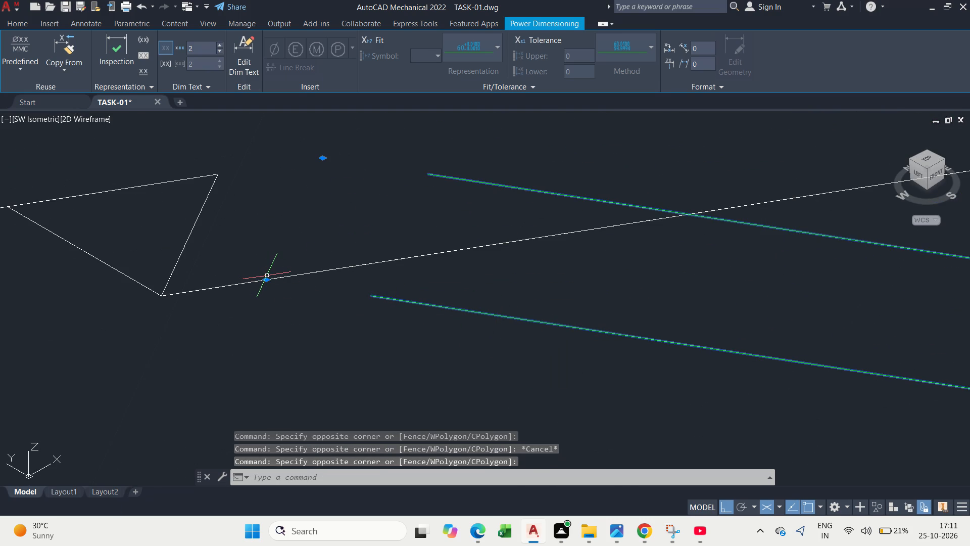
pyautogui.click(267, 280)
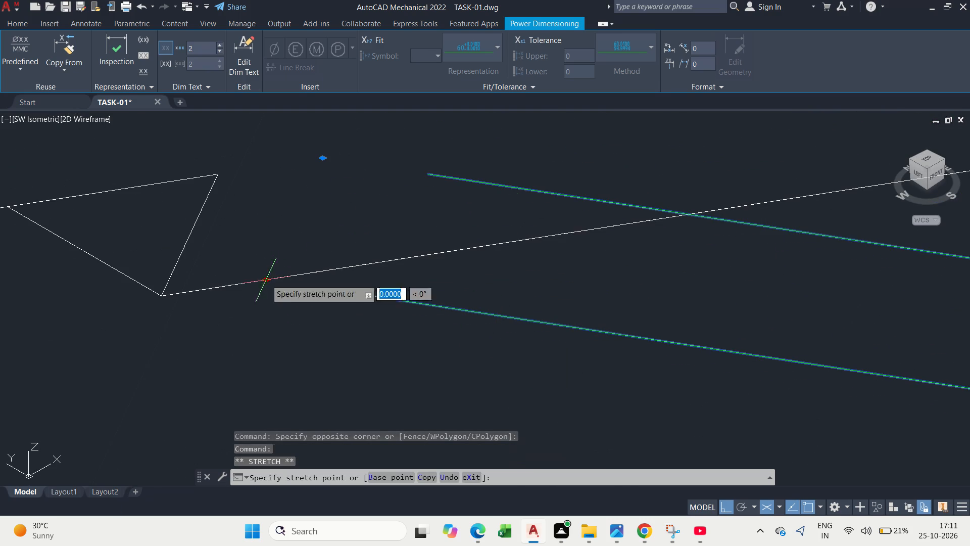
pyautogui.click(161, 293)
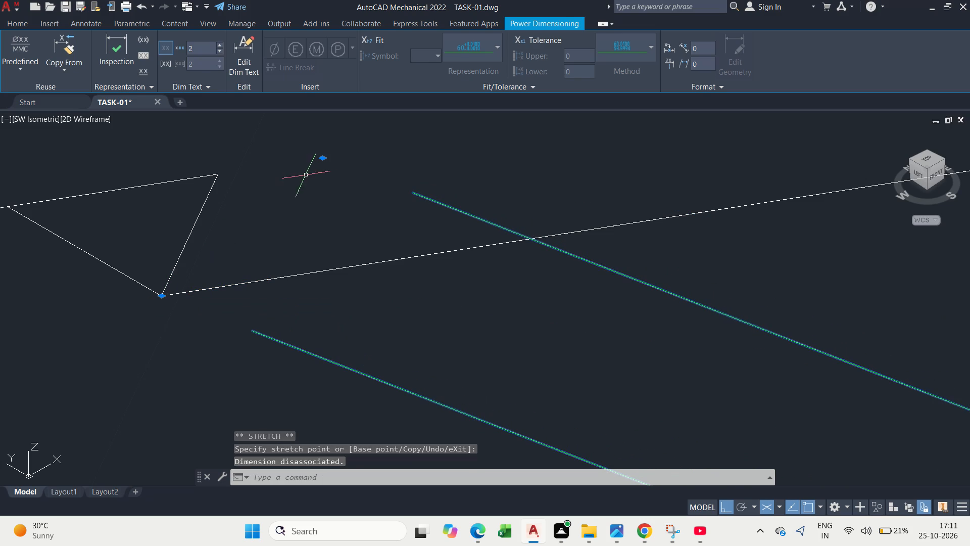
# Move the 2 dimension's upper extension origin to the relocated notch's upper corner.
pyautogui.moveTo(354, 195); pyautogui.dragTo(343, 183)
pyautogui.click(316, 152)
pyautogui.click(324, 161)
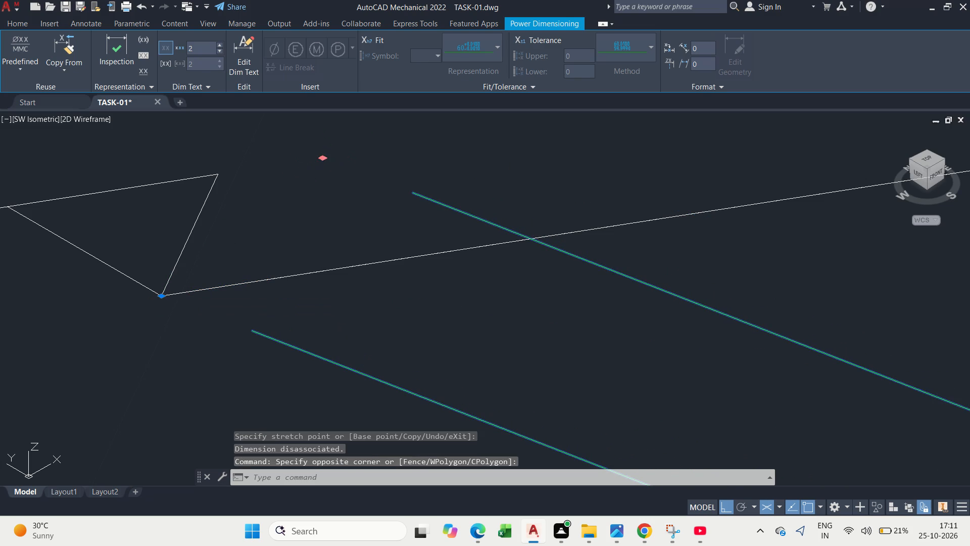
pyautogui.click(218, 175)
pyautogui.scroll(-3, 290, 234)
pyautogui.press('Escape')
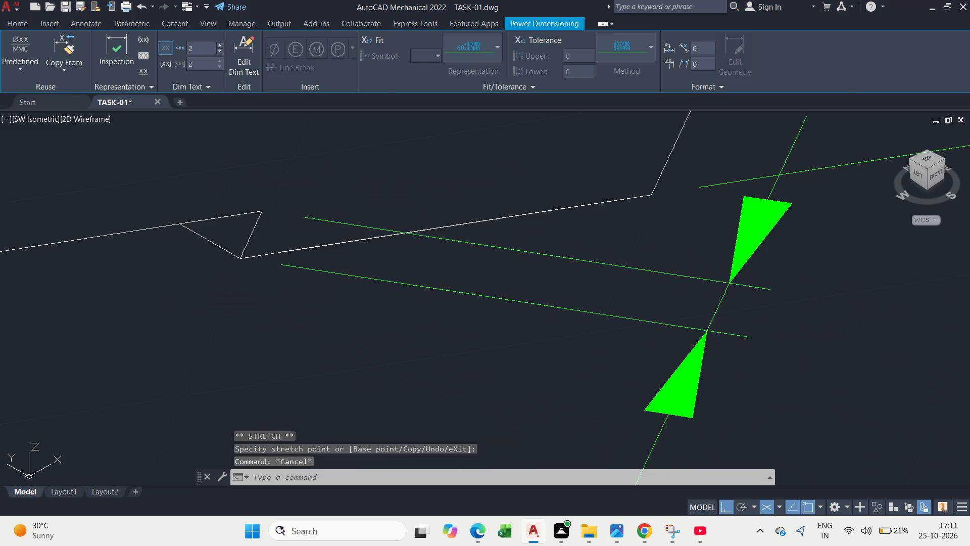
pyautogui.scroll(-3, 315, 301)
pyautogui.scroll(2, 327, 348)
pyautogui.moveTo(326, 348); pyautogui.dragTo(358, 338, button='middle')
pyautogui.scroll(-1, 340, 343)
pyautogui.press('Escape')
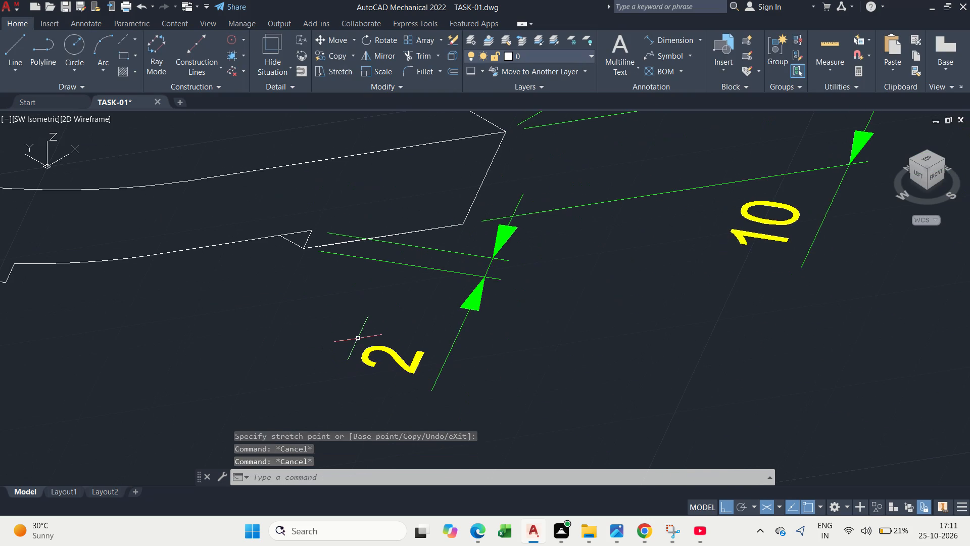
pyautogui.scroll(-2, 300, 317)
pyautogui.press('Escape')
# Draw a 20-unit line from the notch's bottom corner along the bottom edge direction, continuing with an upright segment past the notch's far end.
pyautogui.scroll(1, 281, 315)
pyautogui.middleClick(281, 315)
pyautogui.write('L')
pyautogui.press('space')
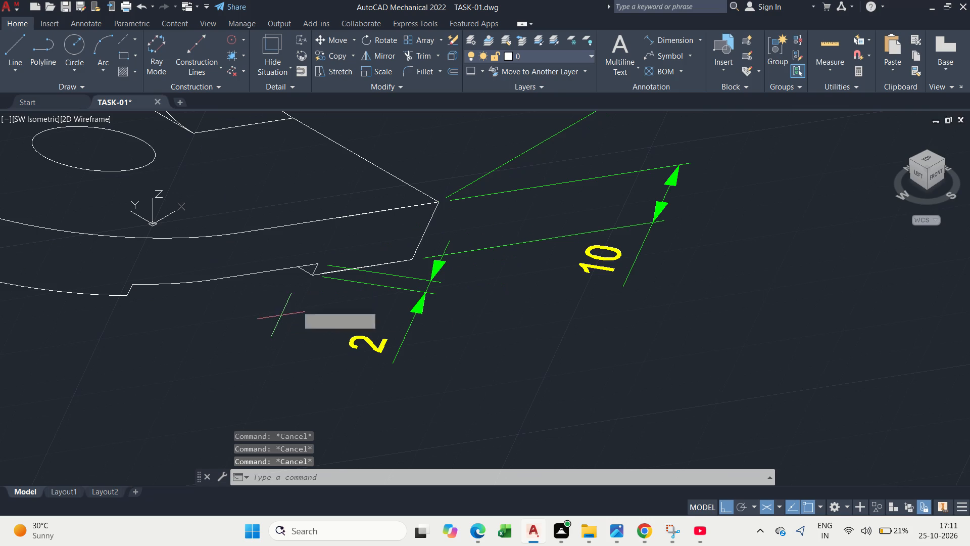
pyautogui.scroll(1, 321, 292)
pyautogui.click(306, 264)
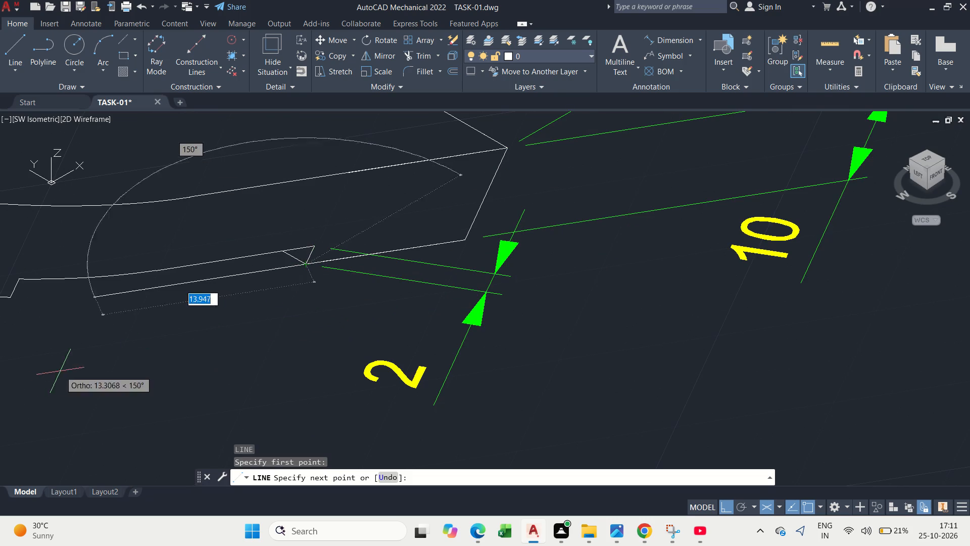
pyautogui.moveTo(111, 358); pyautogui.dragTo(225, 350, button='middle')
pyautogui.scroll(-1, 225, 350)
pyautogui.write('20')
pyautogui.press('Return')
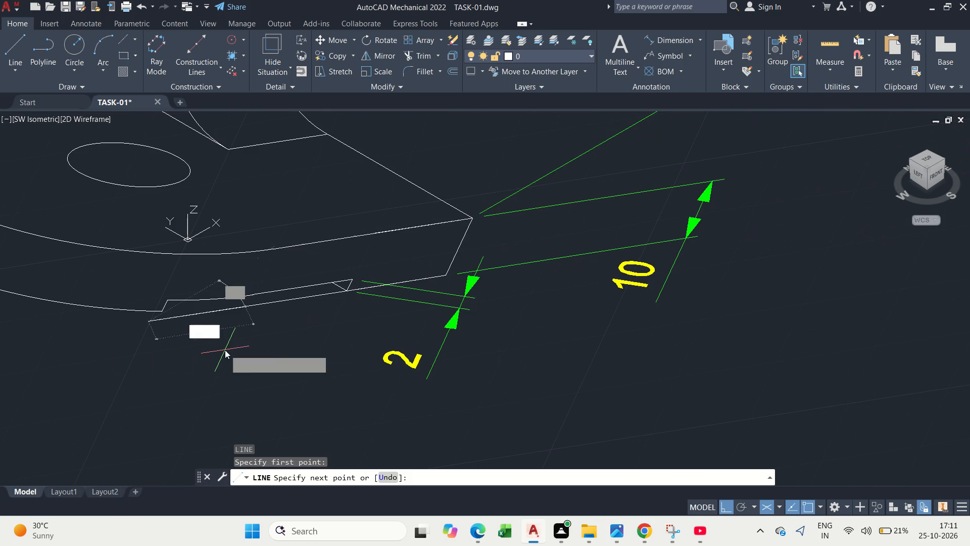
pyautogui.scroll(3, 132, 284)
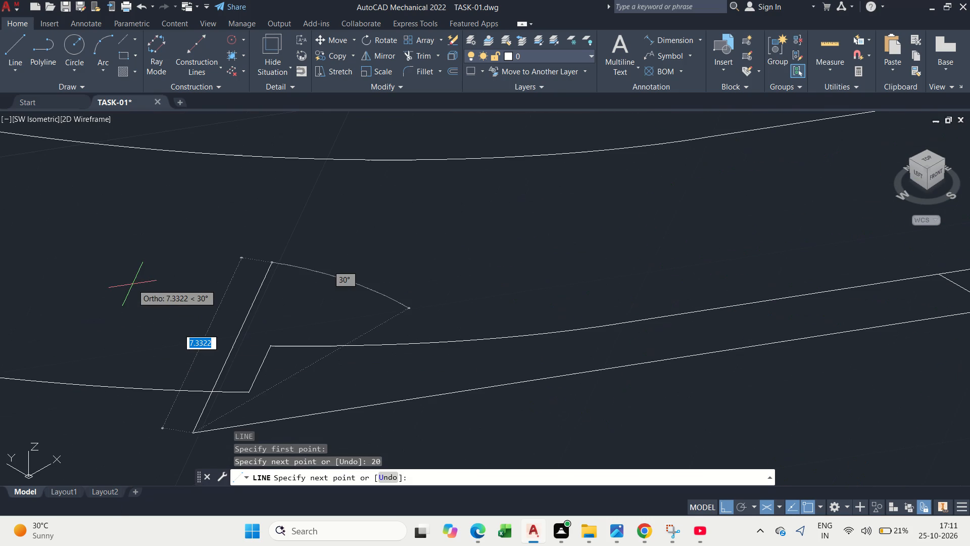
pyautogui.click(156, 250)
pyautogui.press('Escape')
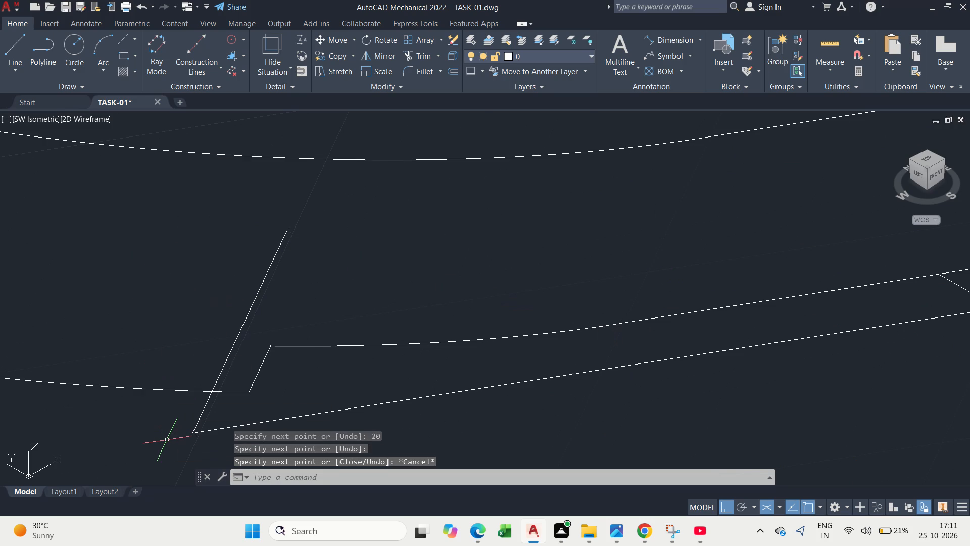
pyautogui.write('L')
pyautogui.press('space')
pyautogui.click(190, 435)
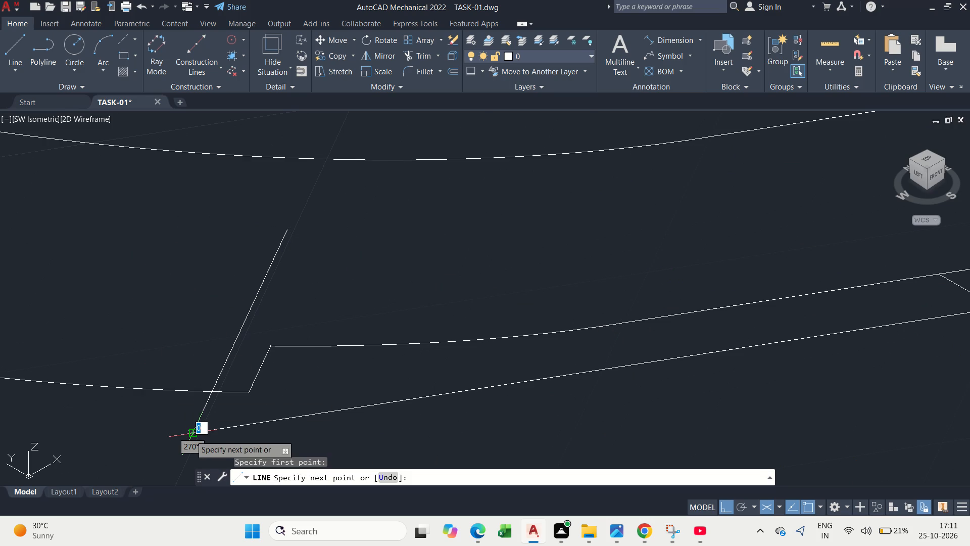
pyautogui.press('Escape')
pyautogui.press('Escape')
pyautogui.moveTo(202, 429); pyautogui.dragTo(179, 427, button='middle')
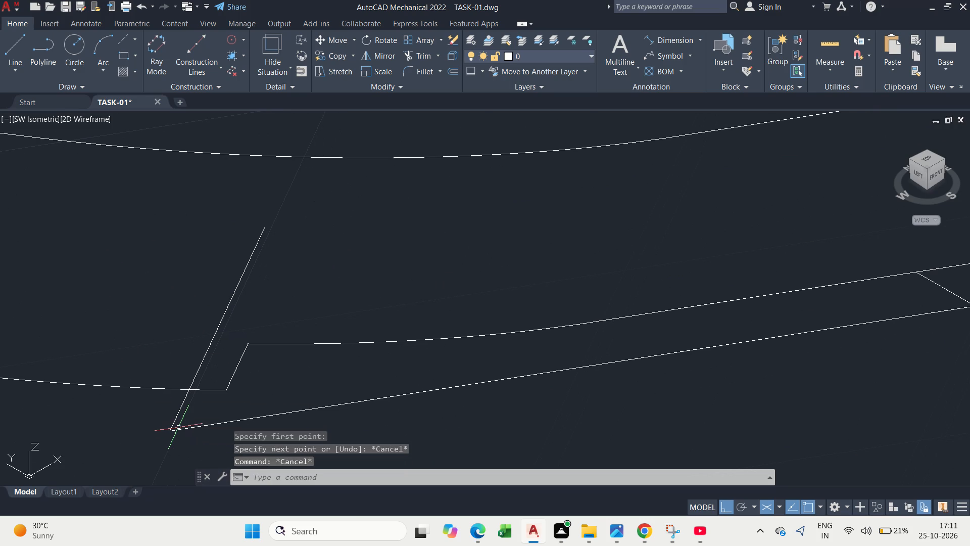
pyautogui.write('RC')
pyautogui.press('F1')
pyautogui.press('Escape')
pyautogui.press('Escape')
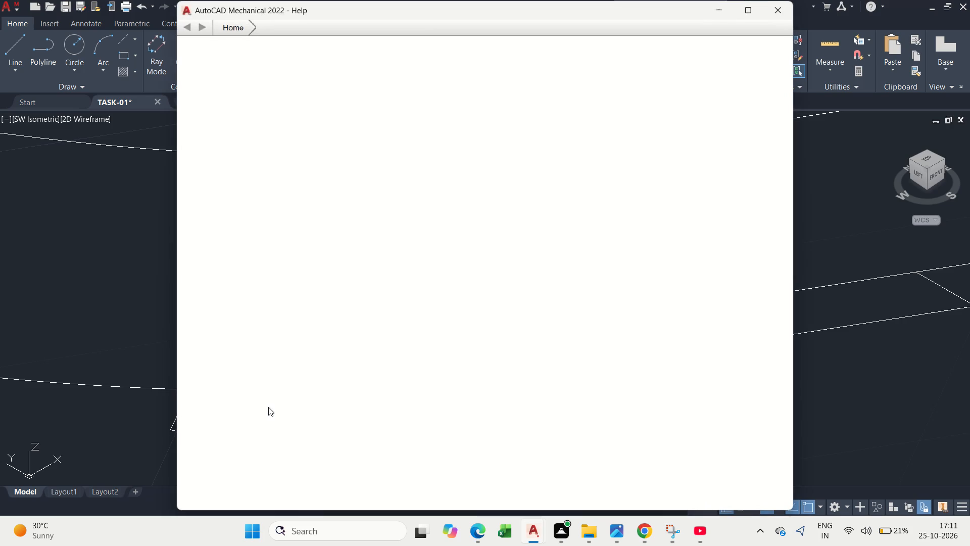
# Close the Help window and return to the TASK-01 drawing.
pyautogui.press('Escape')
pyautogui.click(782, 13)
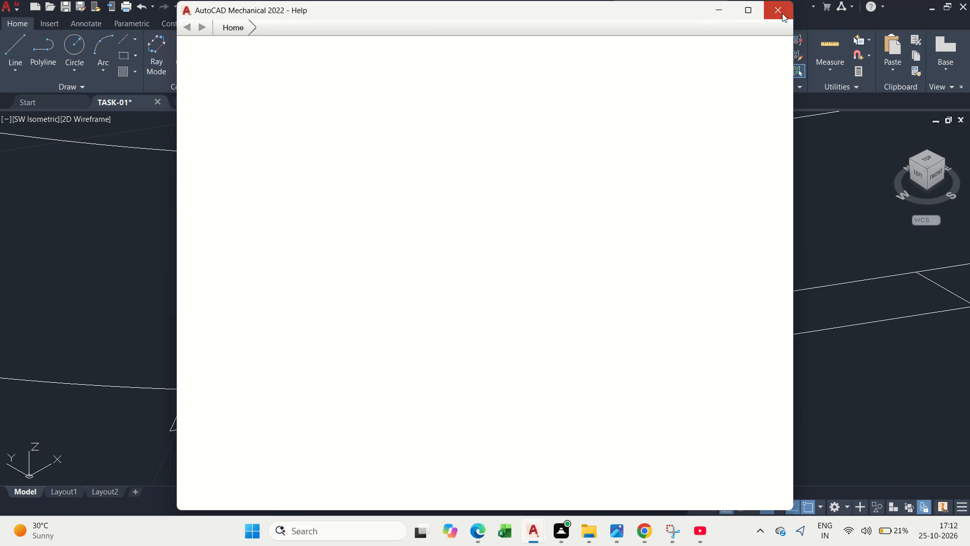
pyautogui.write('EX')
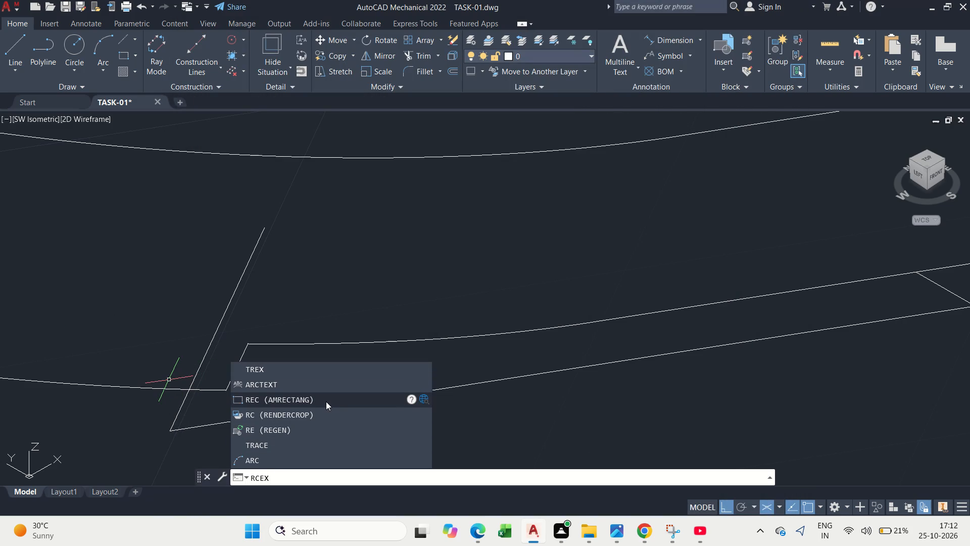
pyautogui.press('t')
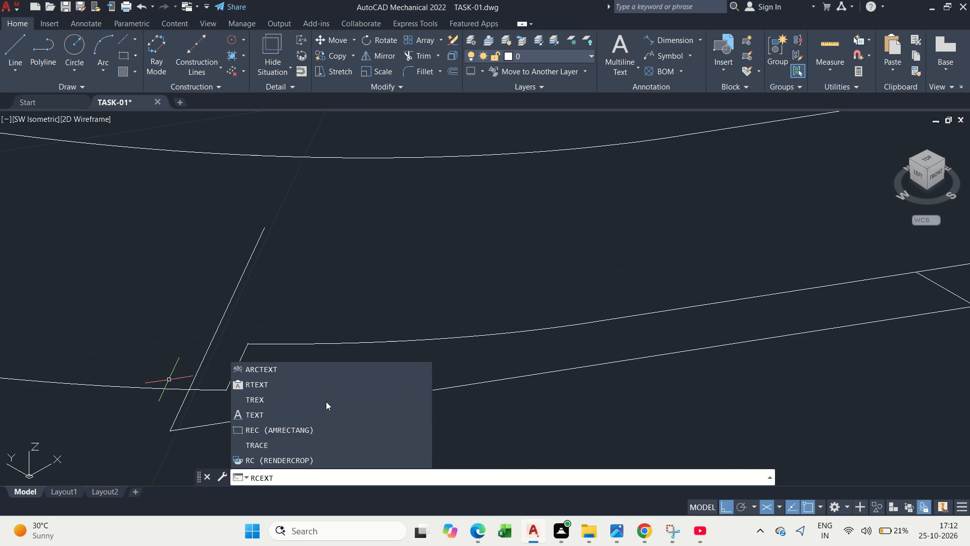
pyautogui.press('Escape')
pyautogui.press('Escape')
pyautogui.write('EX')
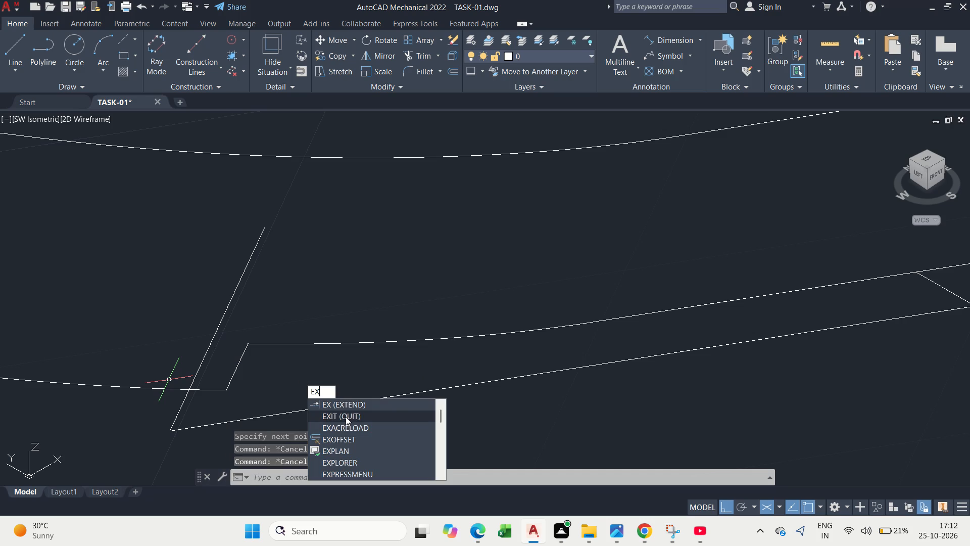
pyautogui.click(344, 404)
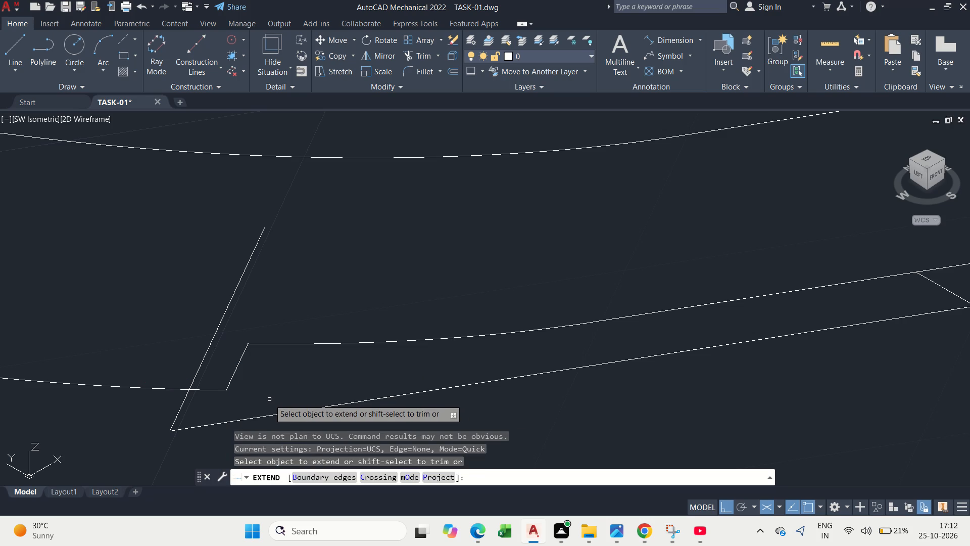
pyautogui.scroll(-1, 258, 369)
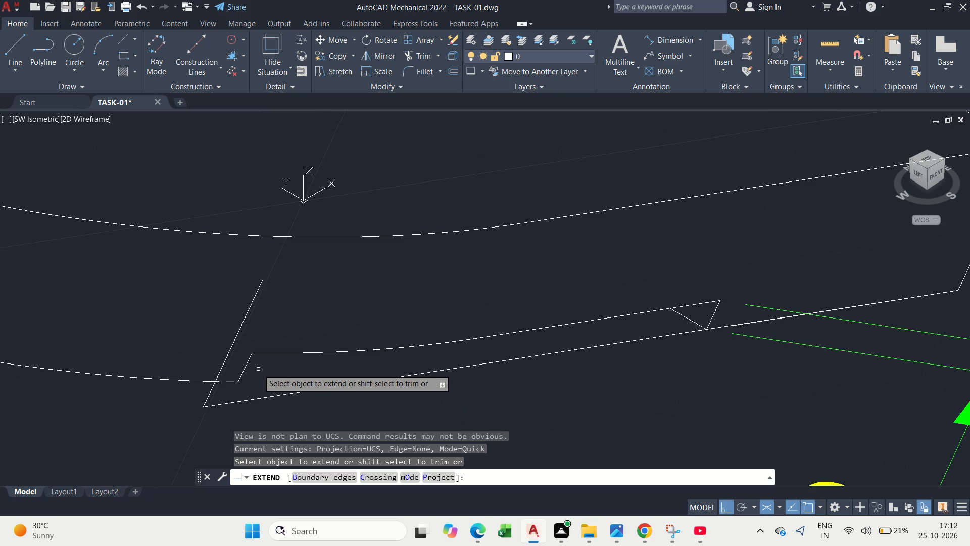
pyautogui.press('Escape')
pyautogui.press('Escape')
# Extend the notch's upper edge to meet the new upright line beyond its far end.
pyautogui.write('EX')
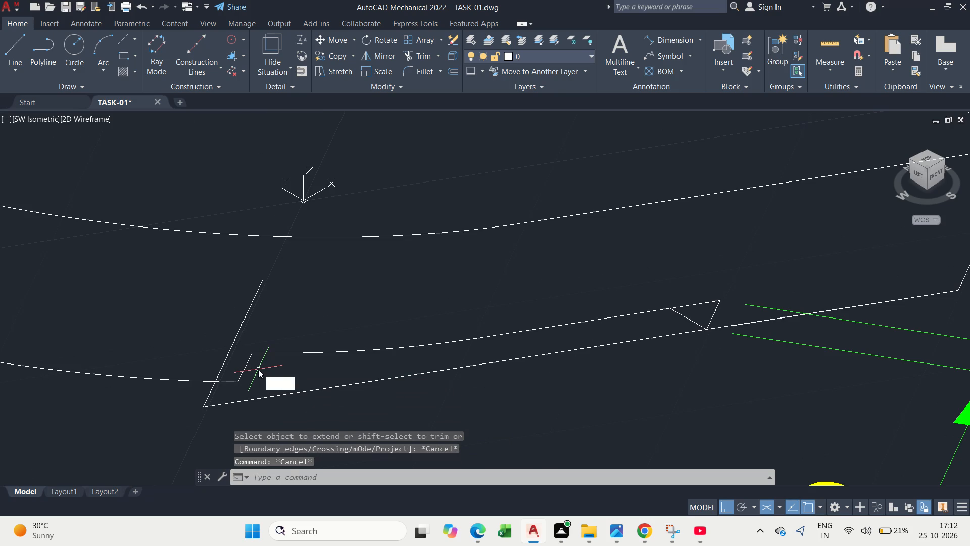
pyautogui.press('space')
pyautogui.moveTo(300, 318); pyautogui.dragTo(291, 381)
pyautogui.press('Escape')
pyautogui.press('Escape')
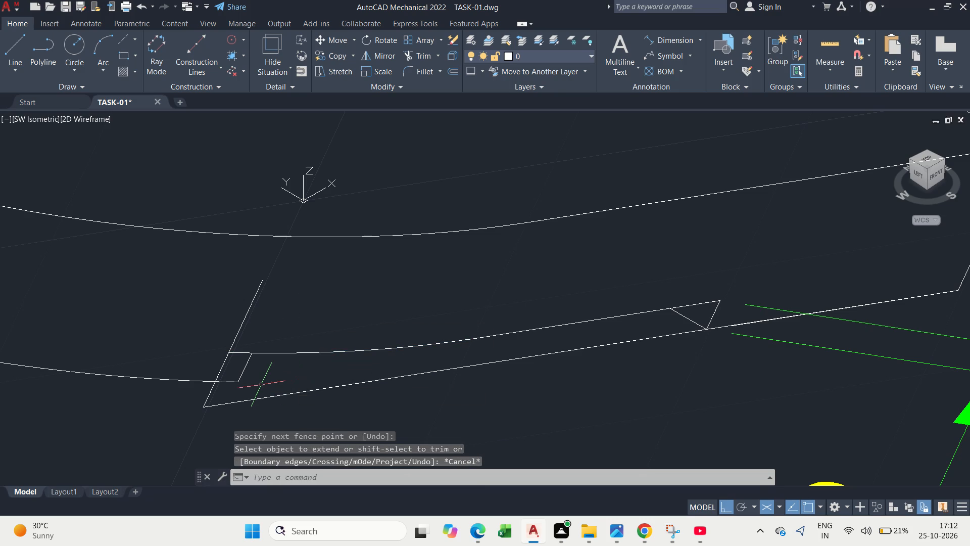
# Trim away the old far notch end, the upright's overhangs and the 20-unit construction line, leaving the relocated notch end.
pyautogui.write('TR')
pyautogui.press('space')
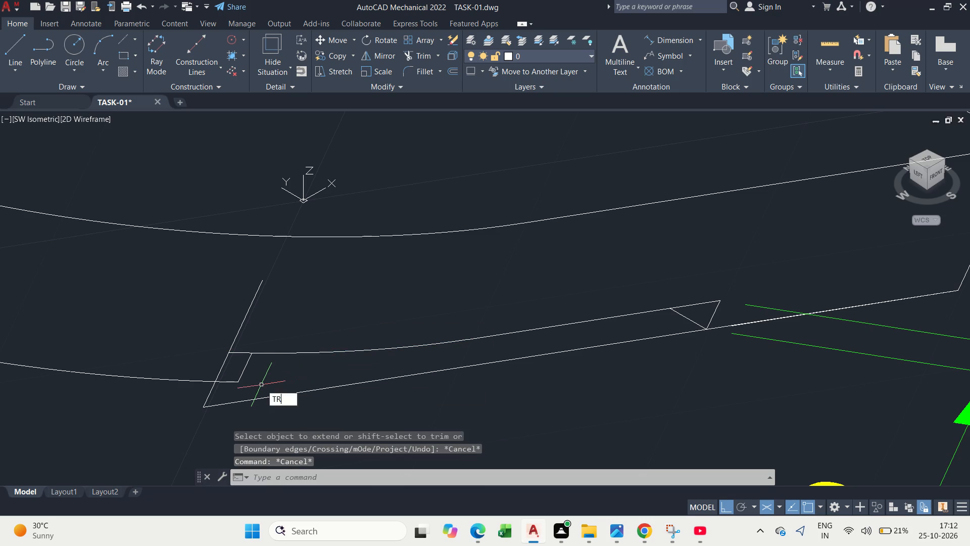
pyautogui.scroll(1, 261, 385)
pyautogui.moveTo(237, 361); pyautogui.dragTo(204, 385)
pyautogui.moveTo(199, 390); pyautogui.dragTo(175, 396)
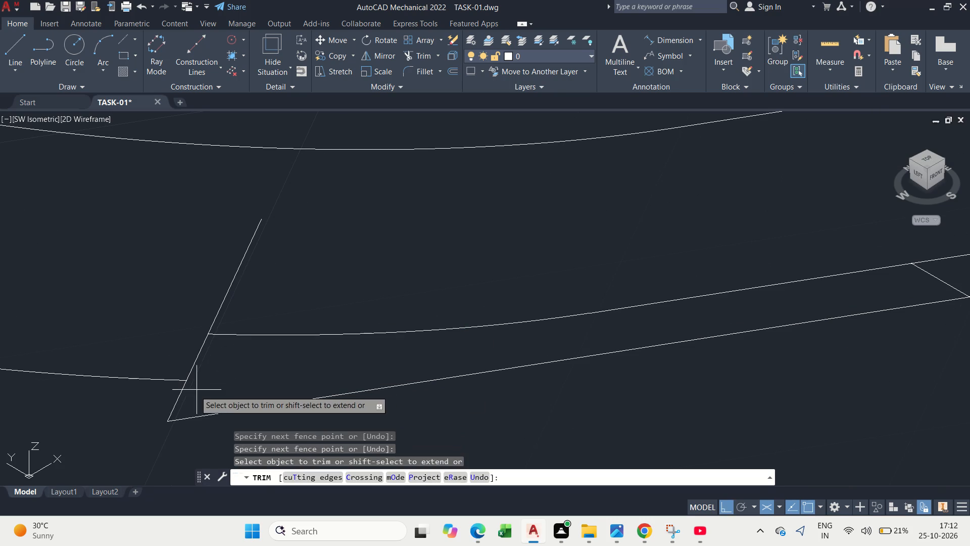
pyautogui.moveTo(175, 396); pyautogui.dragTo(159, 401)
pyautogui.moveTo(247, 304); pyautogui.dragTo(190, 310)
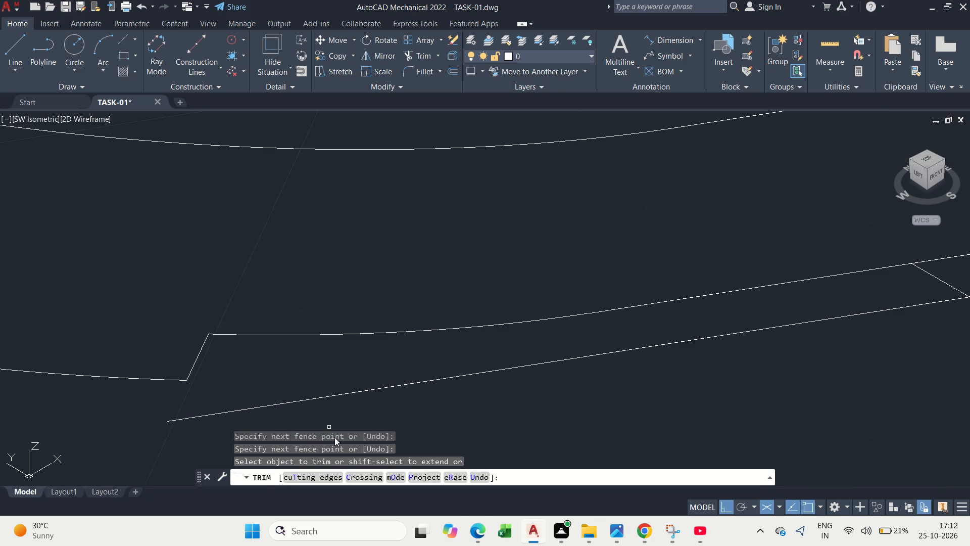
pyautogui.moveTo(382, 381); pyautogui.dragTo(267, 378, button='middle')
pyautogui.moveTo(269, 379); pyautogui.dragTo(282, 394)
pyautogui.middleClick(345, 369)
pyautogui.scroll(-2, 345, 369)
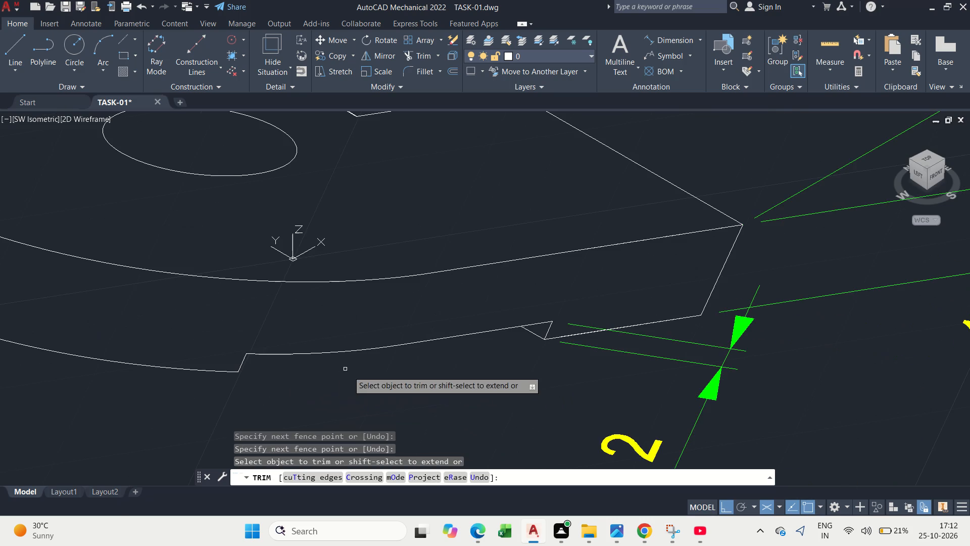
pyautogui.press('Escape')
pyautogui.moveTo(444, 370); pyautogui.dragTo(431, 360, button='middle')
pyautogui.press('Escape')
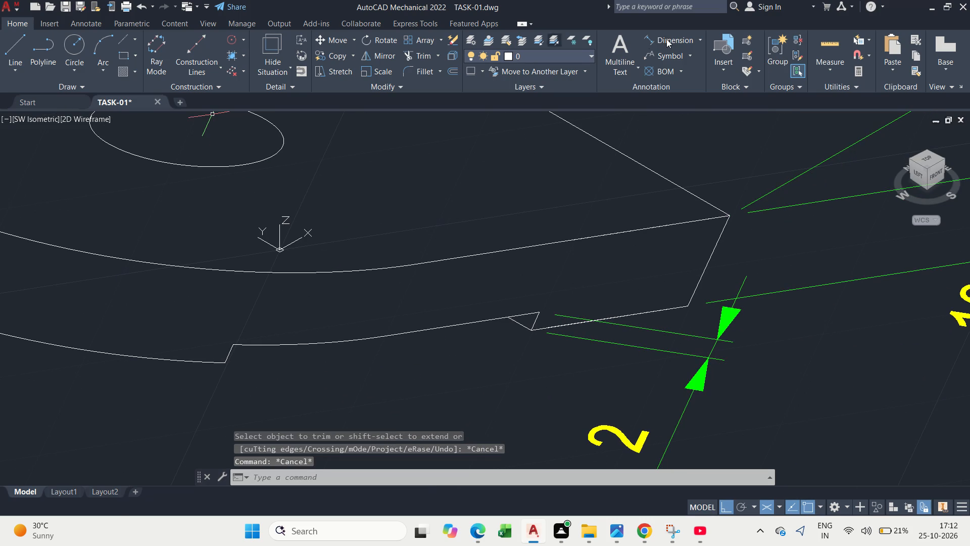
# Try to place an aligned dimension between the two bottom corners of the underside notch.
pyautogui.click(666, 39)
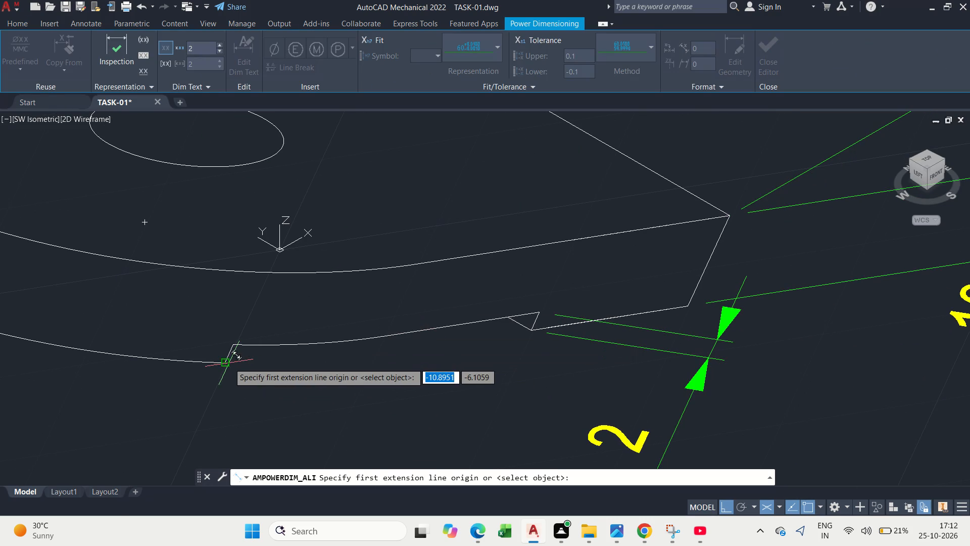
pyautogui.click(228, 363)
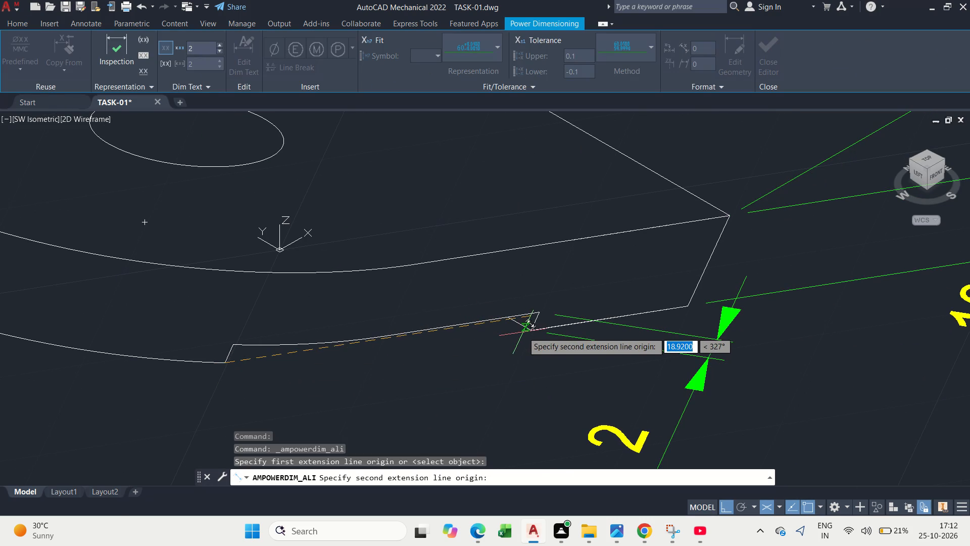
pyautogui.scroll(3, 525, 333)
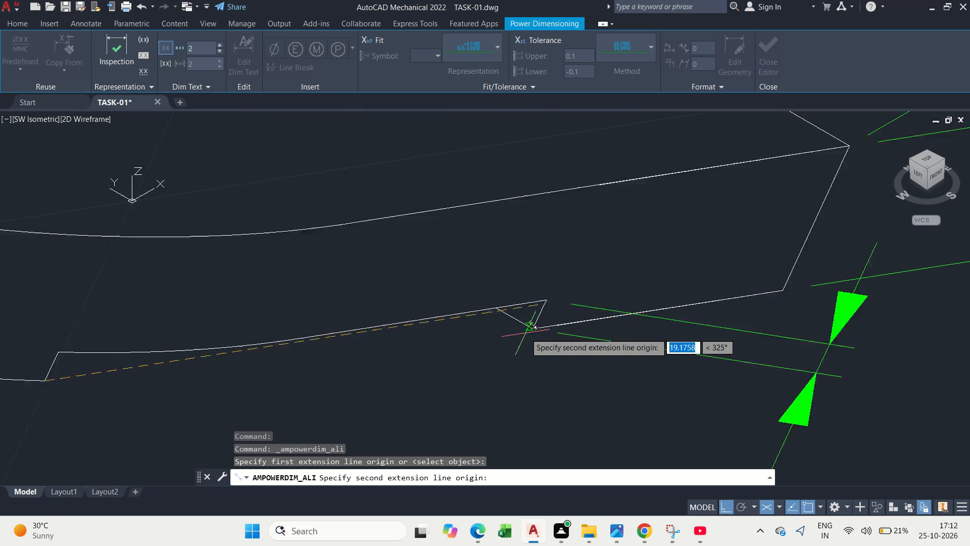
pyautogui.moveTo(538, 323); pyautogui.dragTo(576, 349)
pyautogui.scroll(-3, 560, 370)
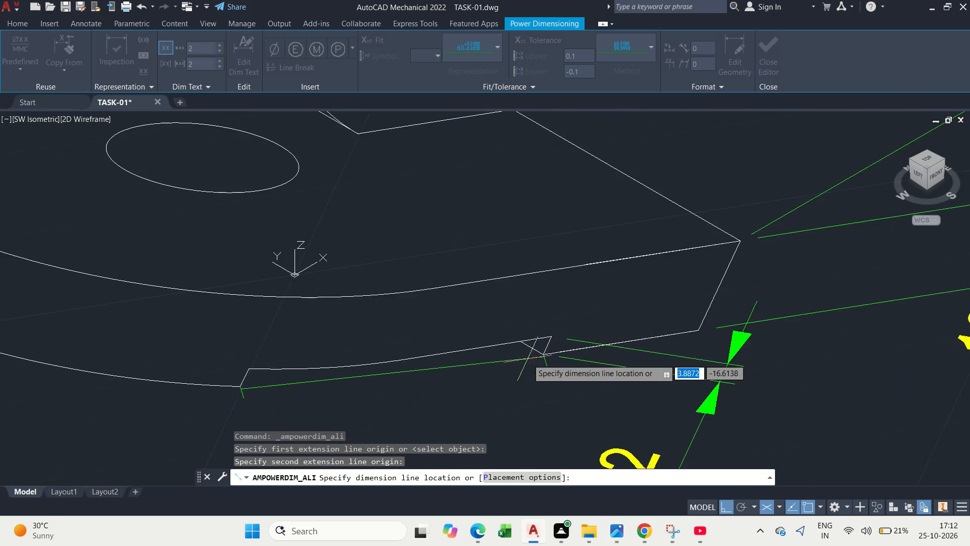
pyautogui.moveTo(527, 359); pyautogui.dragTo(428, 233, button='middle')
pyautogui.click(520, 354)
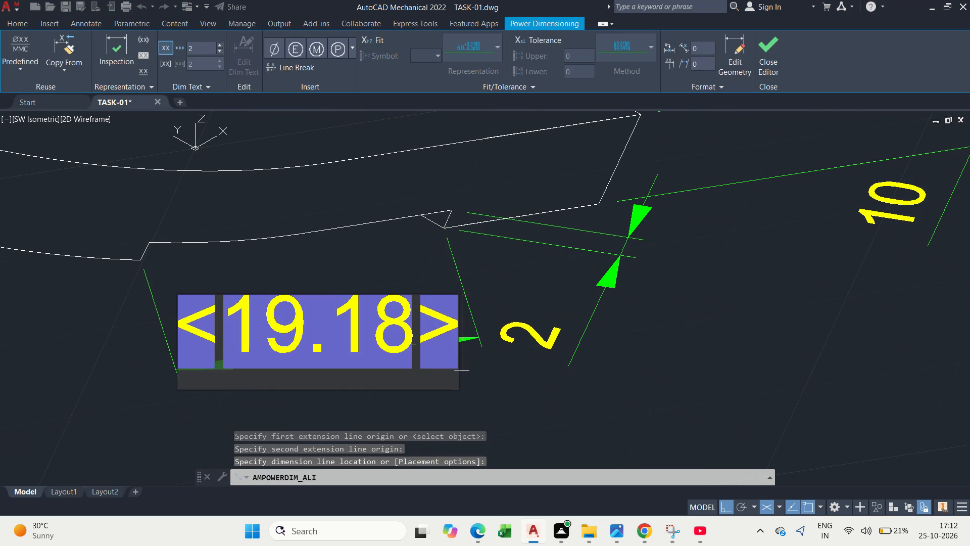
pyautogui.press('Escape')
# Draw a 20-unit line from the notch's near bottom corner along the bottom edge direction toward its far end.
pyautogui.scroll(-3, 187, 290)
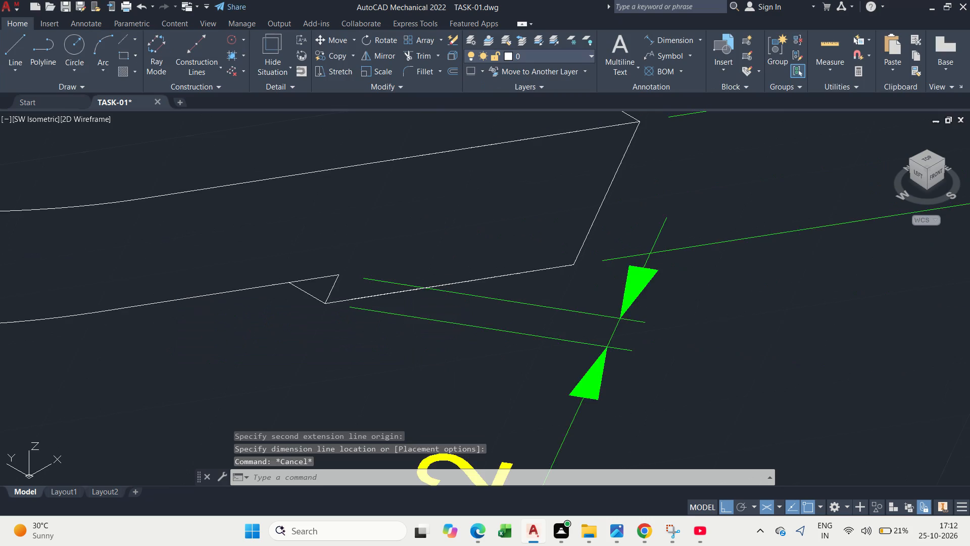
pyautogui.moveTo(187, 290); pyautogui.dragTo(198, 275, button='middle')
pyautogui.press('Escape')
pyautogui.moveTo(124, 321); pyautogui.dragTo(244, 316, button='middle')
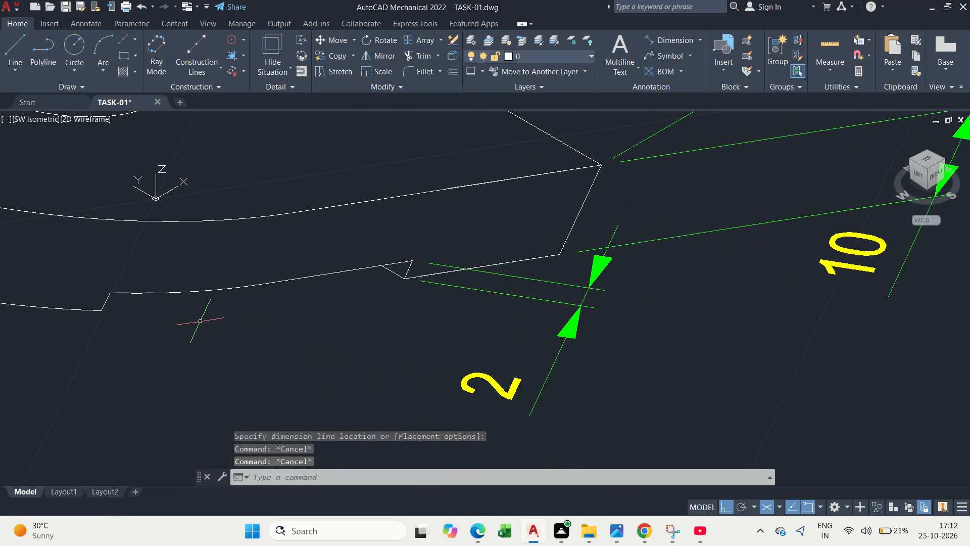
pyautogui.write('L')
pyautogui.press('space')
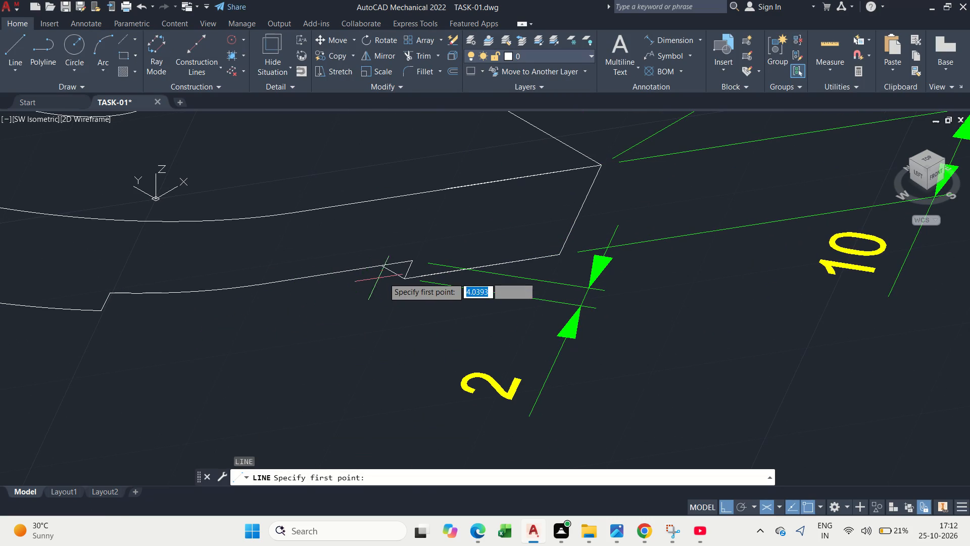
pyautogui.click(405, 277)
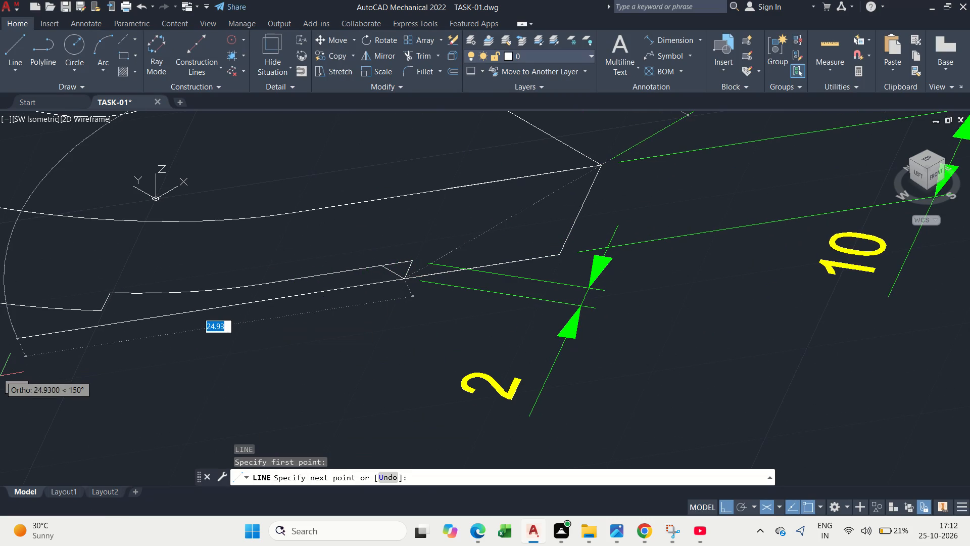
pyautogui.write('20')
pyautogui.press('Return')
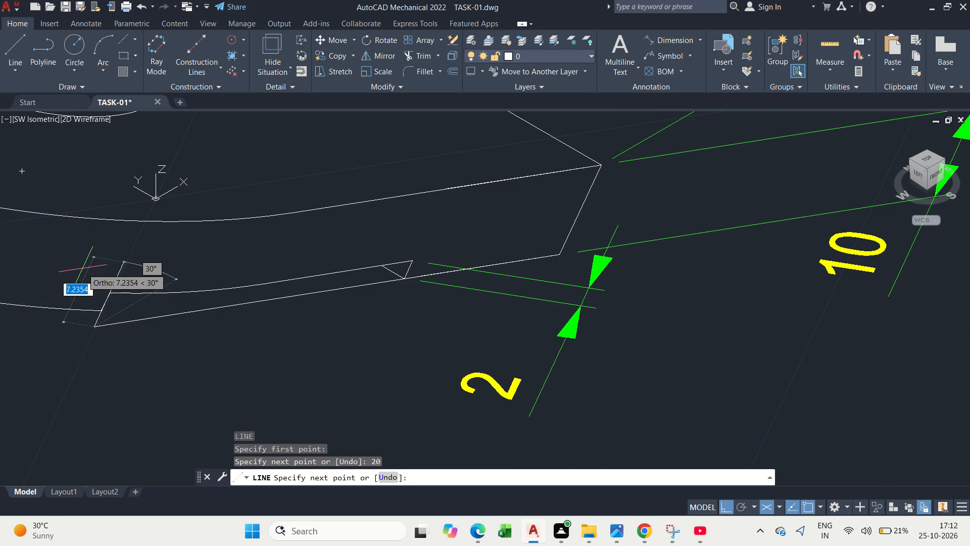
pyautogui.press('Escape')
# Delete the curved bottom edge that runs from the notch's far end to the bracket's rounded end.
pyautogui.moveTo(10, 333); pyautogui.dragTo(128, 355, button='middle')
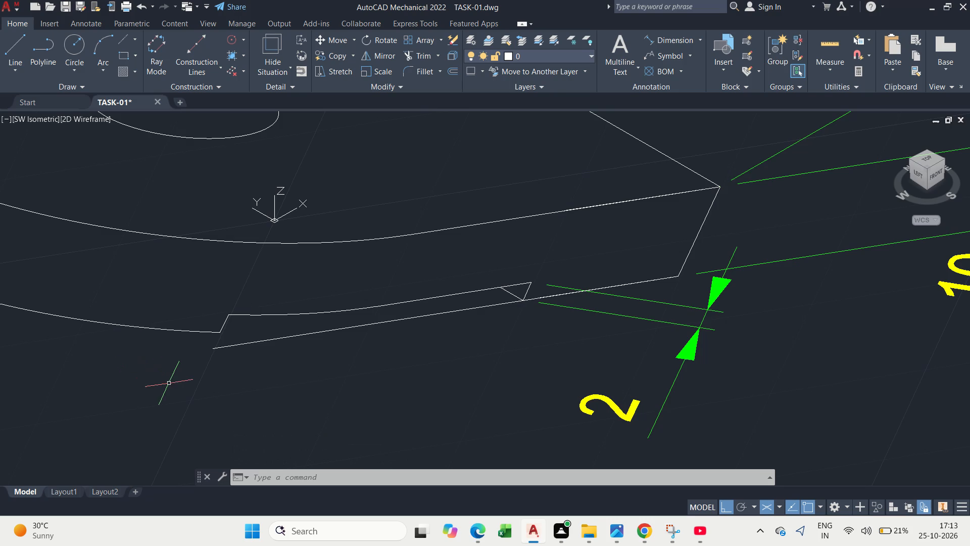
pyautogui.scroll(-2, 236, 342)
pyautogui.scroll(2, 196, 344)
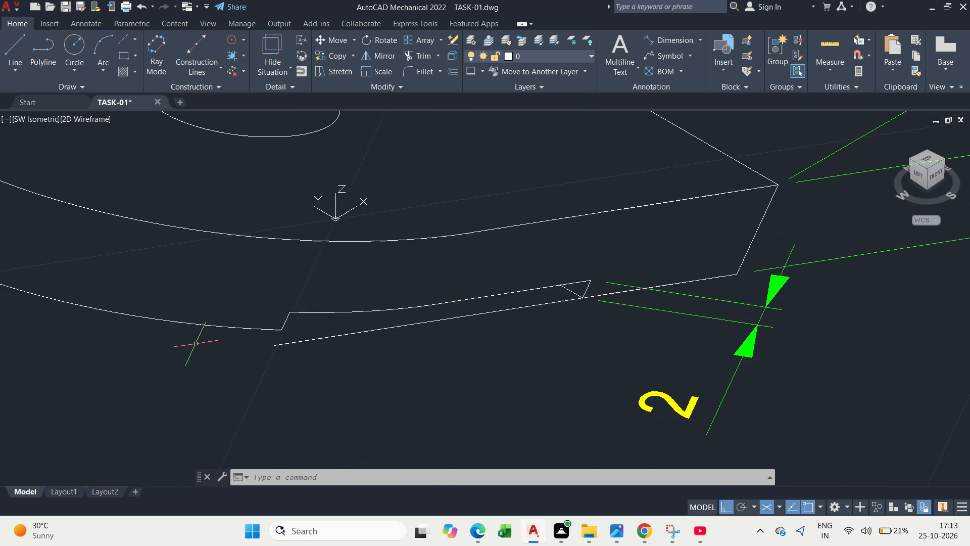
pyautogui.scroll(-1, 196, 344)
pyautogui.middleClick(196, 344)
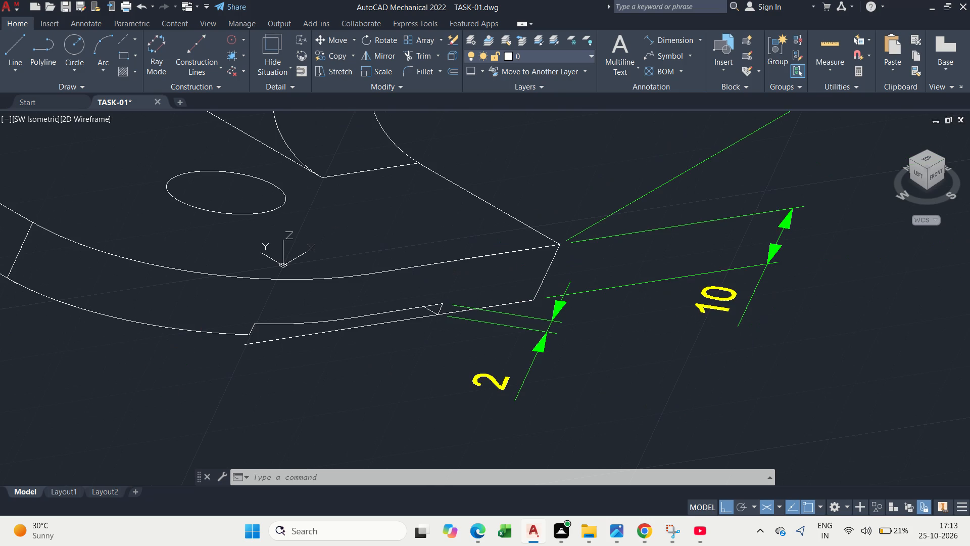
pyautogui.click(196, 344)
pyautogui.click(182, 321)
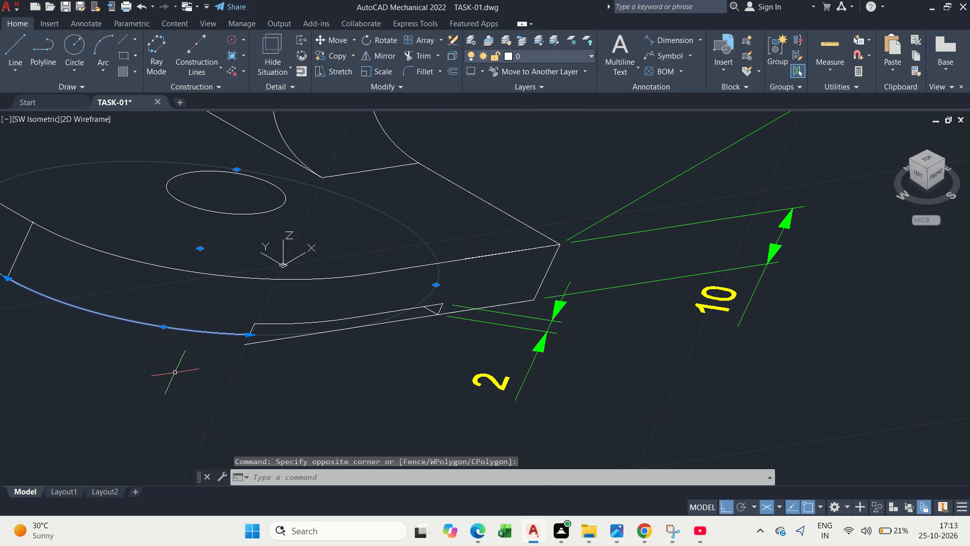
pyautogui.press('Delete')
pyautogui.press('Escape')
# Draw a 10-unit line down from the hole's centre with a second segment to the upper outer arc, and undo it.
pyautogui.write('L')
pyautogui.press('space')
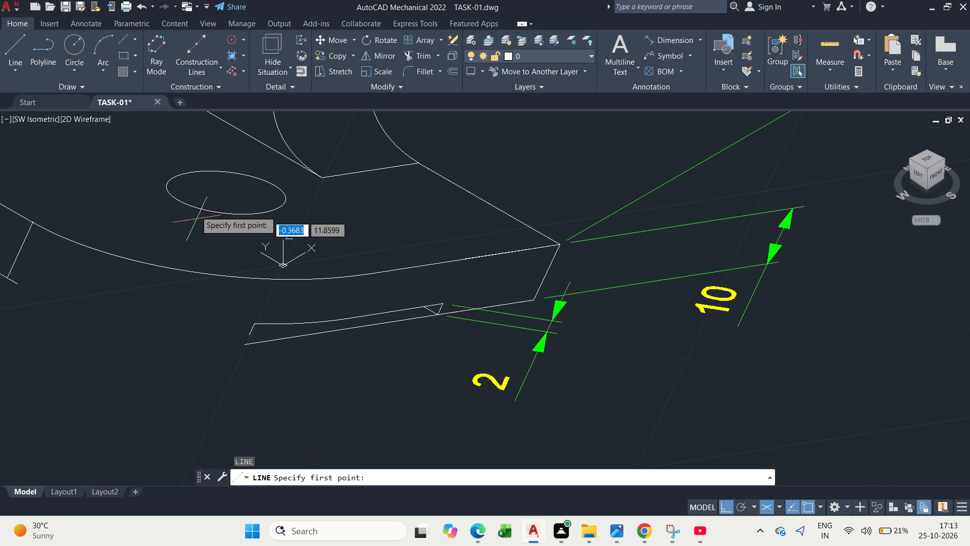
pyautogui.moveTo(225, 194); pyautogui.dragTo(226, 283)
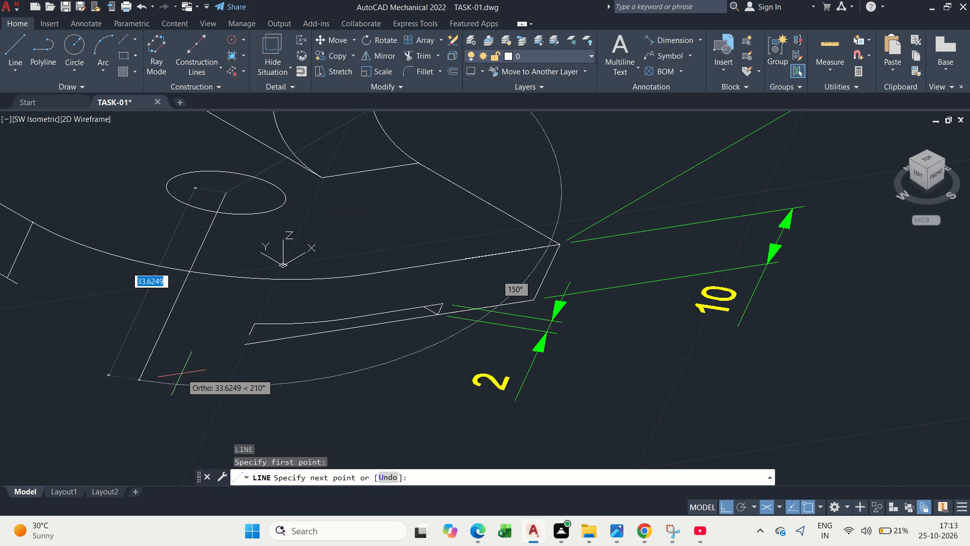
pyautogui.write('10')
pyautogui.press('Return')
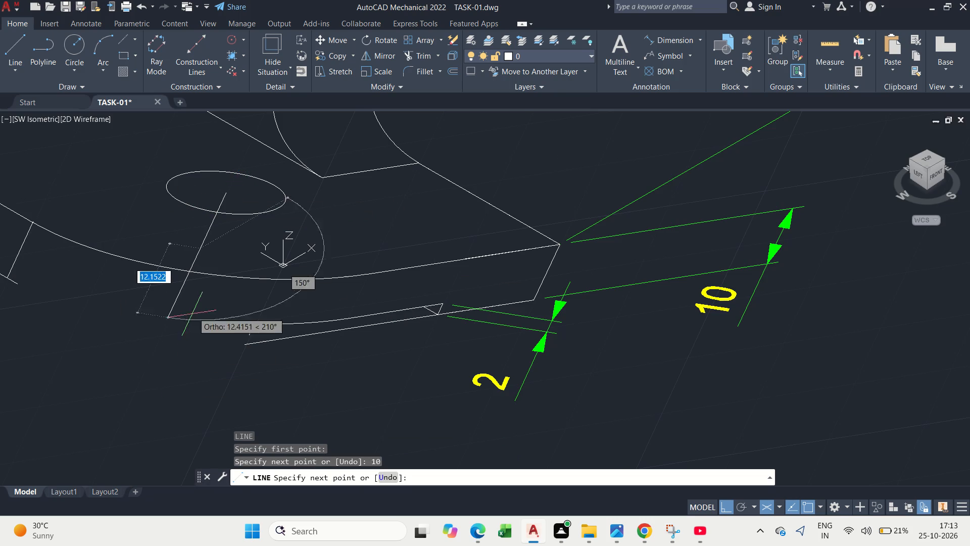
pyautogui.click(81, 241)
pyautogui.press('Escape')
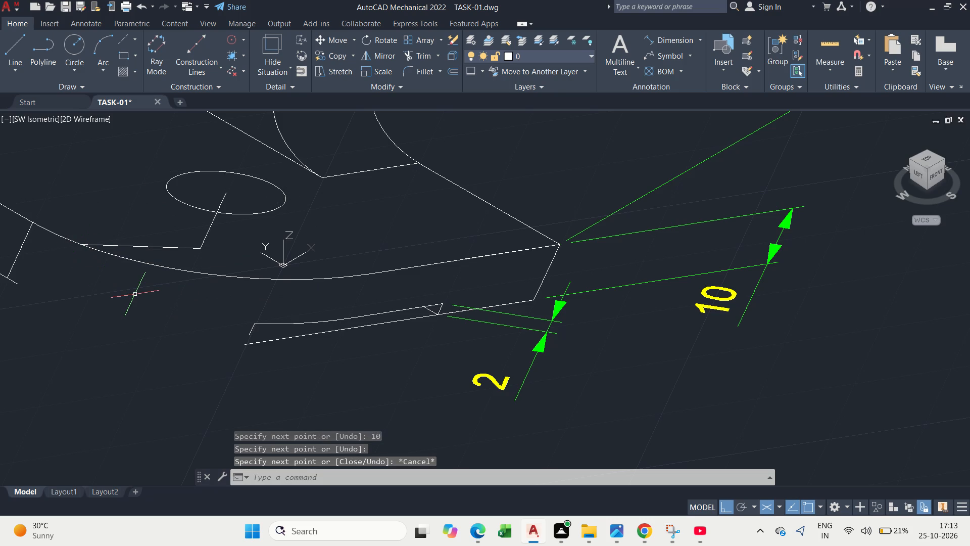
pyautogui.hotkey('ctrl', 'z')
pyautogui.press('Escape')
# Draw a 10-unit line down from the hole's centre with a second segment running past the bottom corner at the bracket's rounded end.
pyautogui.write('L')
pyautogui.press('space')
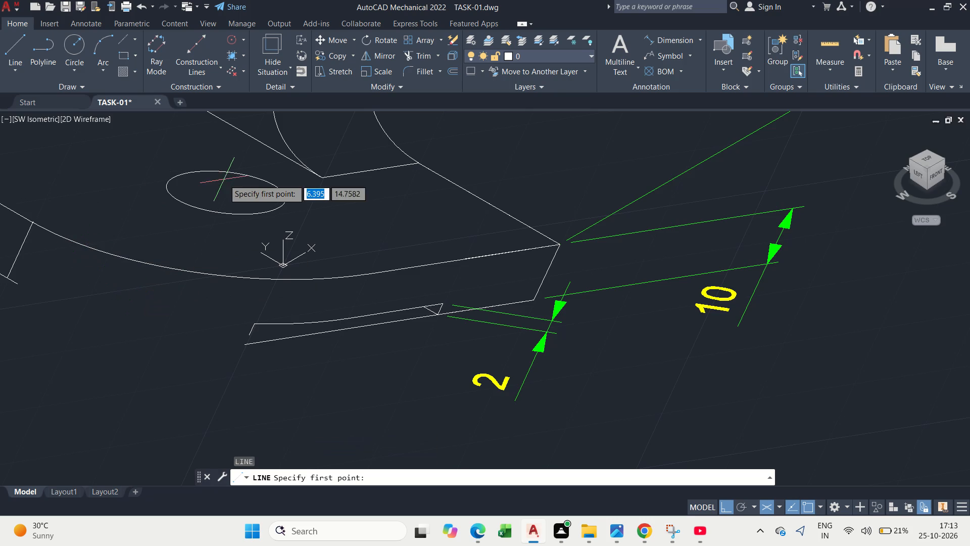
pyautogui.click(226, 191)
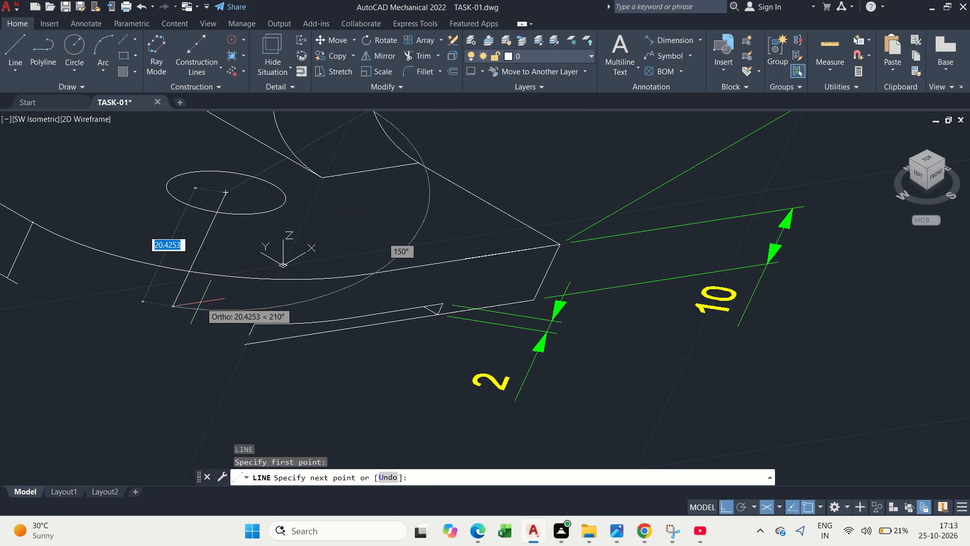
pyautogui.write('10')
pyautogui.press('Return')
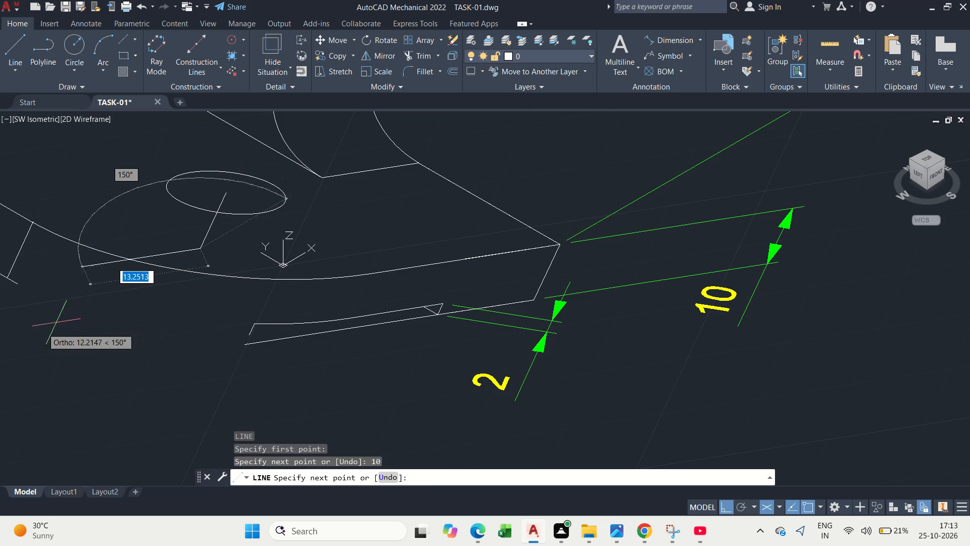
pyautogui.moveTo(18, 309); pyautogui.dragTo(221, 284, button='middle')
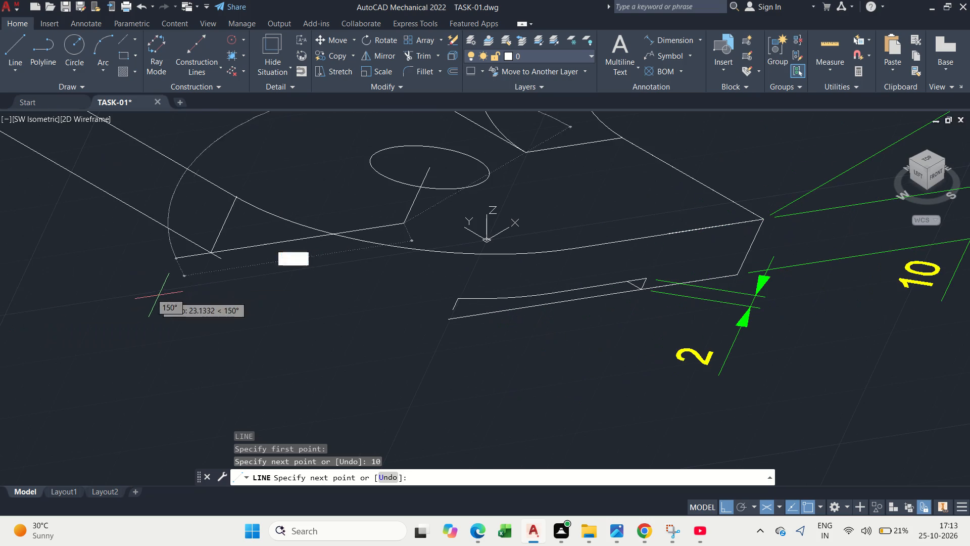
pyautogui.click(154, 296)
pyautogui.press('Escape')
pyautogui.middleClick(427, 204)
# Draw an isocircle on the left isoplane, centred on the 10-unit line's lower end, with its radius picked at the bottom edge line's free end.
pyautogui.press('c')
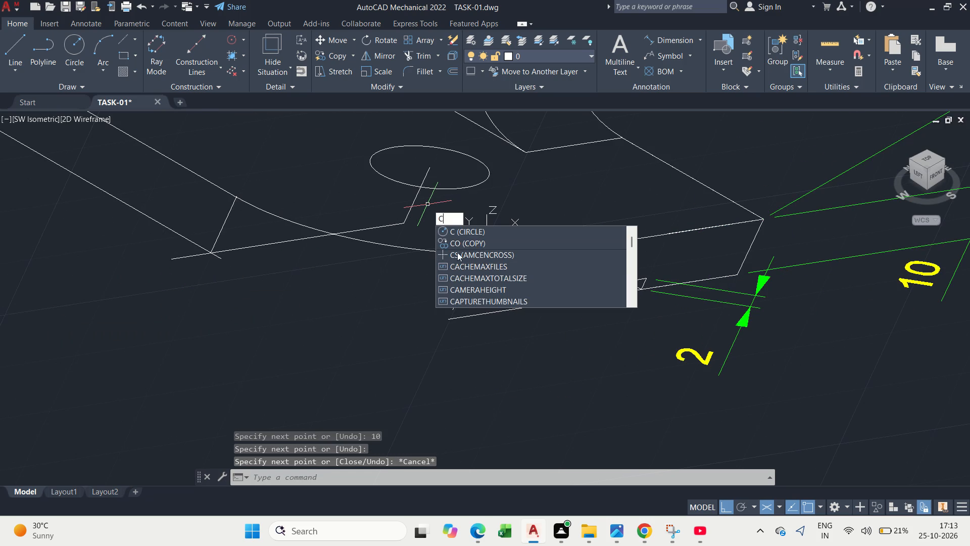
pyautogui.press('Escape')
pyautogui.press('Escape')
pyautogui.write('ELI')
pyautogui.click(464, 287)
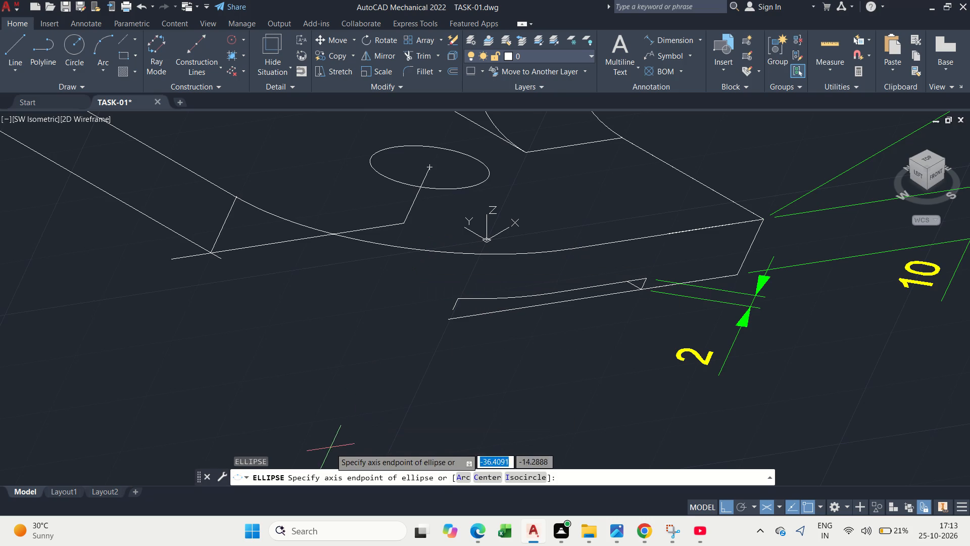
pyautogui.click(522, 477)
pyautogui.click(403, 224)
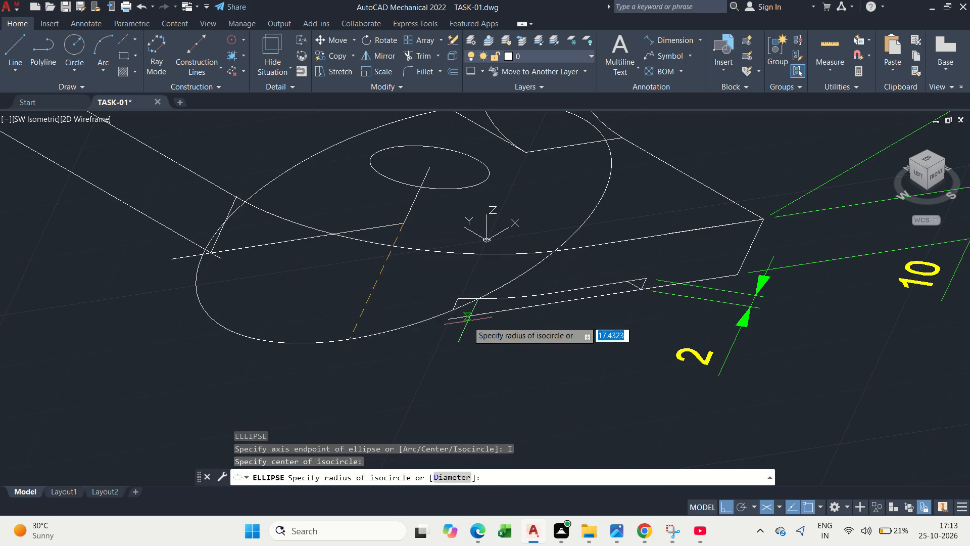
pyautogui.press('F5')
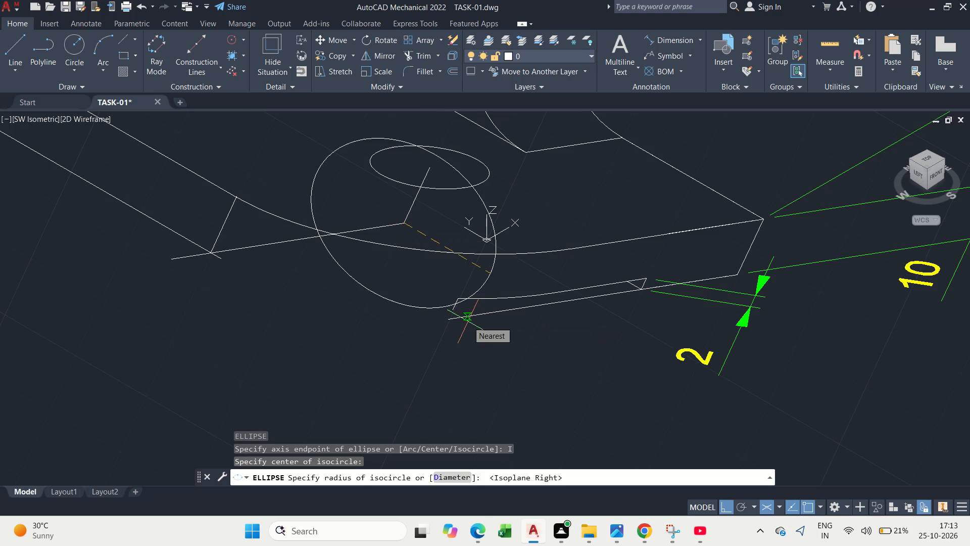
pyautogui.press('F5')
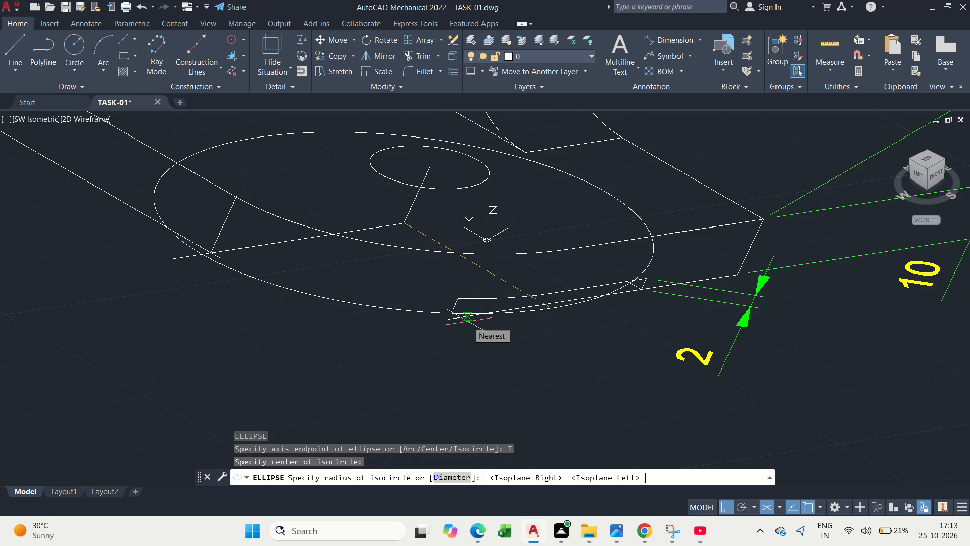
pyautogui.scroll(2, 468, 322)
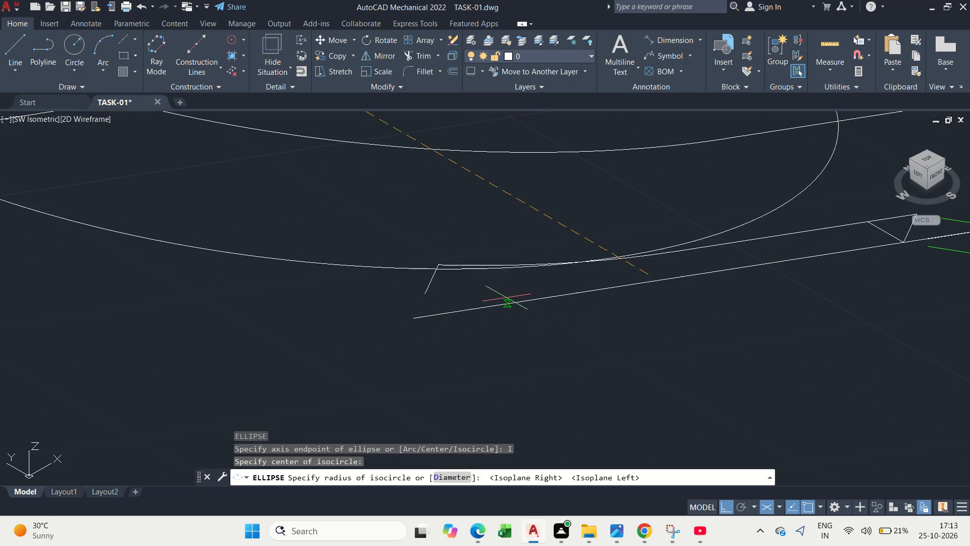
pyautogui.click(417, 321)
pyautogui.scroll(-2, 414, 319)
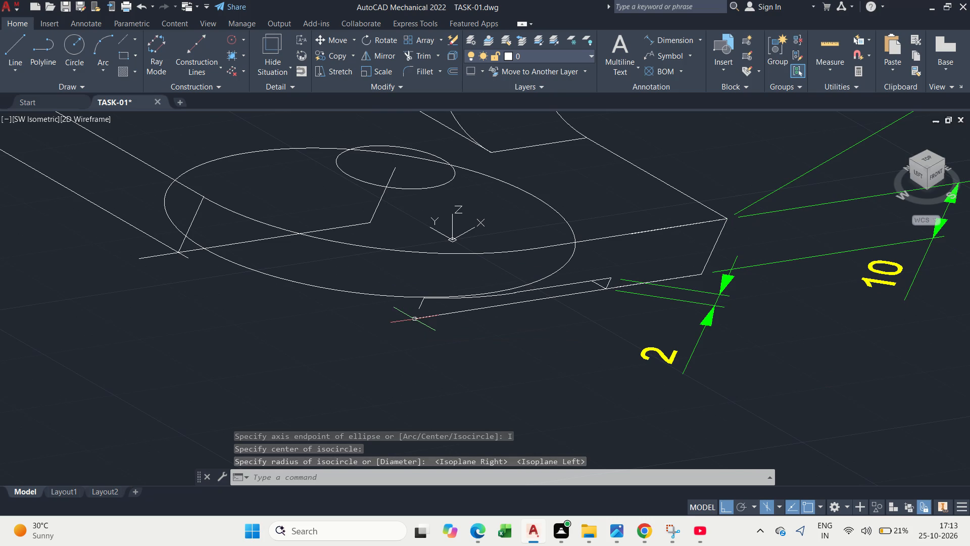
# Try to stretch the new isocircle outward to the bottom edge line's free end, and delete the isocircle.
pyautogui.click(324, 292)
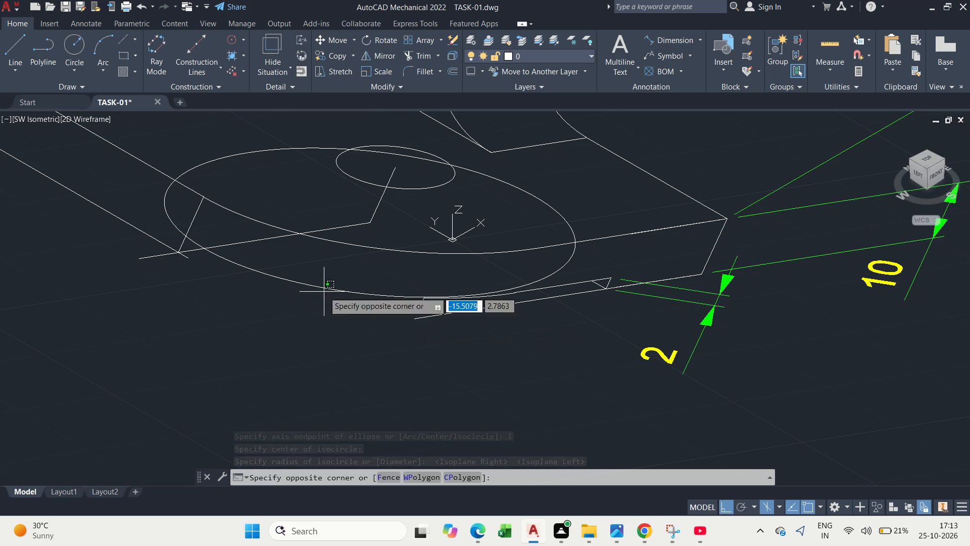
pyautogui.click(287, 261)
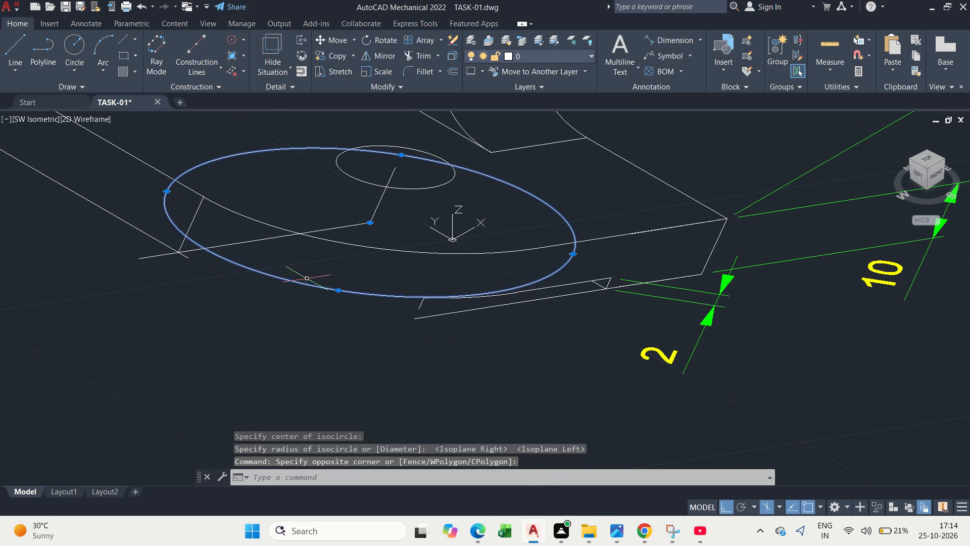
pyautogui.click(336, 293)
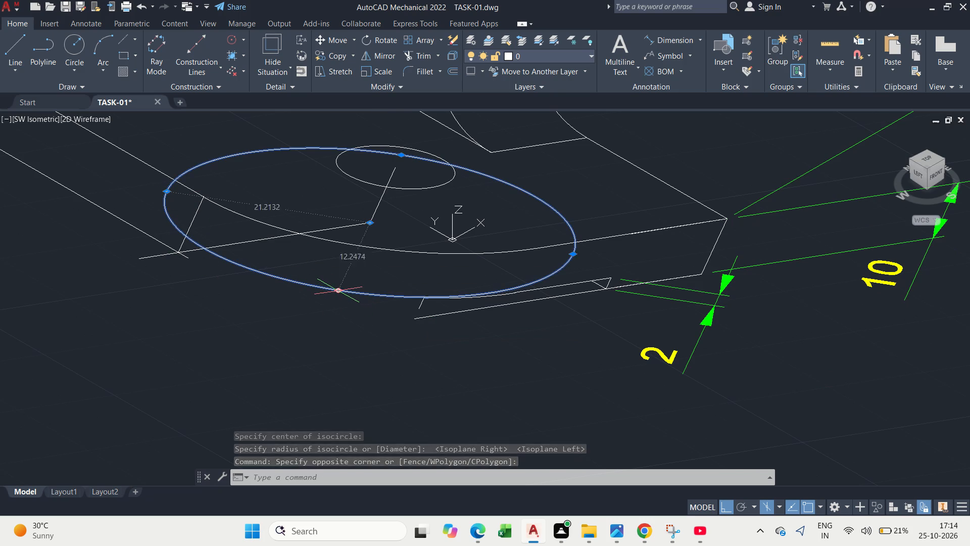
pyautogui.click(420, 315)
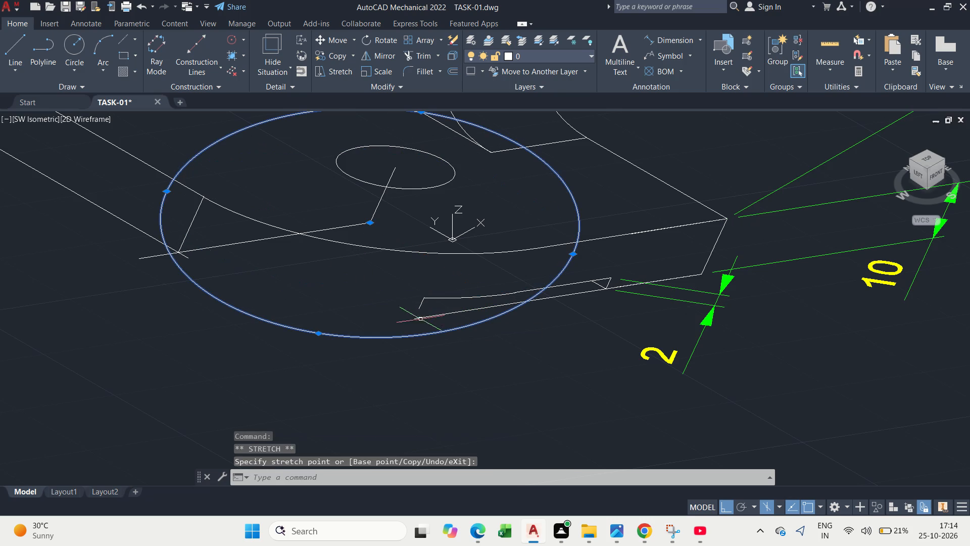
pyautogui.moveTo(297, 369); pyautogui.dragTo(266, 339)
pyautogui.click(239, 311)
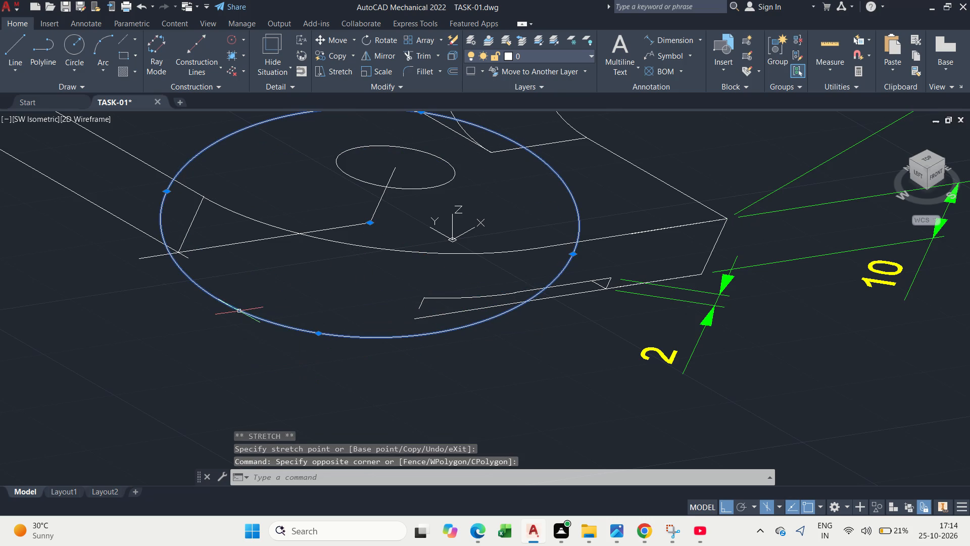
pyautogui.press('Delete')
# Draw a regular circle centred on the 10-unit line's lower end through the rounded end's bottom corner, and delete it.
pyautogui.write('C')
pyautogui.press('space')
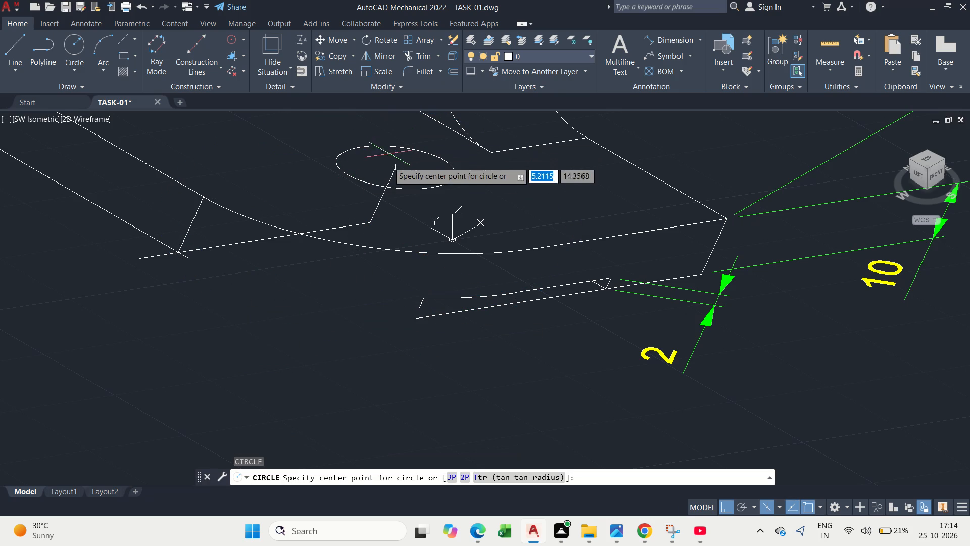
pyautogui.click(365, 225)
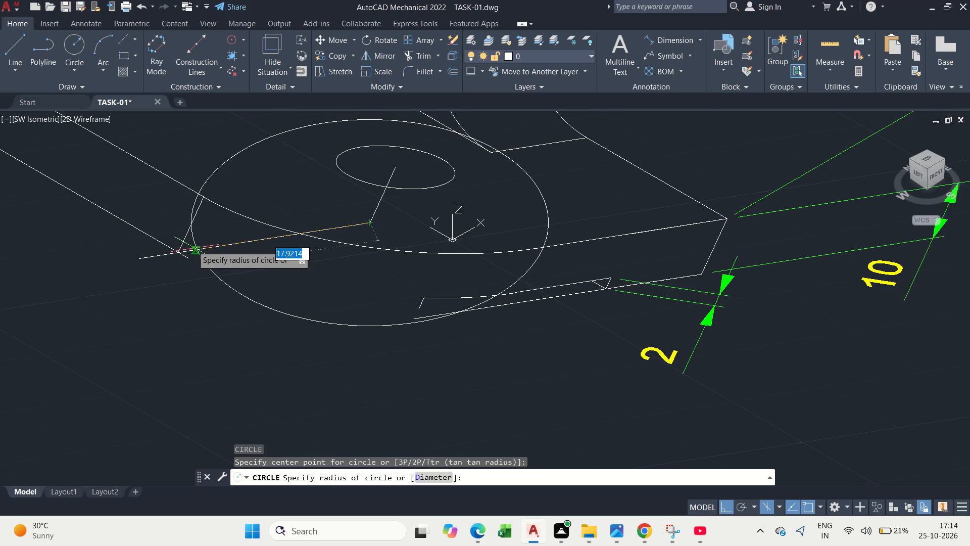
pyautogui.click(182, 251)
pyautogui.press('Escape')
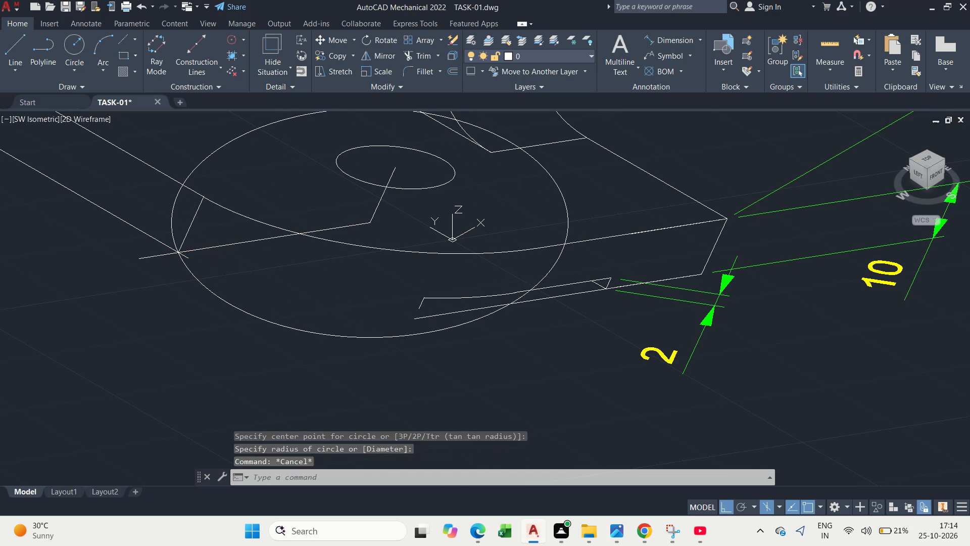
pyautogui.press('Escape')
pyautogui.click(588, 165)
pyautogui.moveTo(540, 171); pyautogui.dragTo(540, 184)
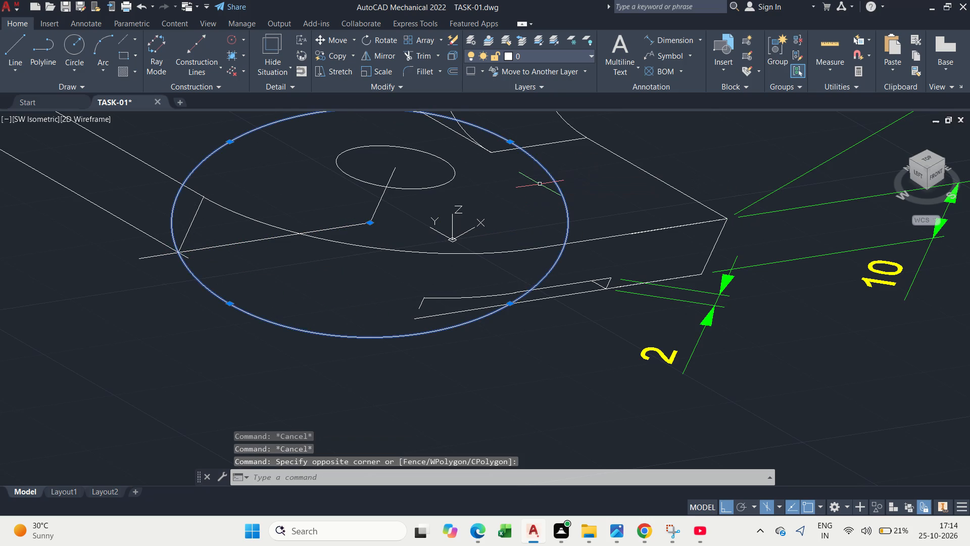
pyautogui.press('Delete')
# Draw an isocircle of radius 20 centred on the 10-unit line's lower end, through the rounded end's bottom corner.
pyautogui.write('ELL')
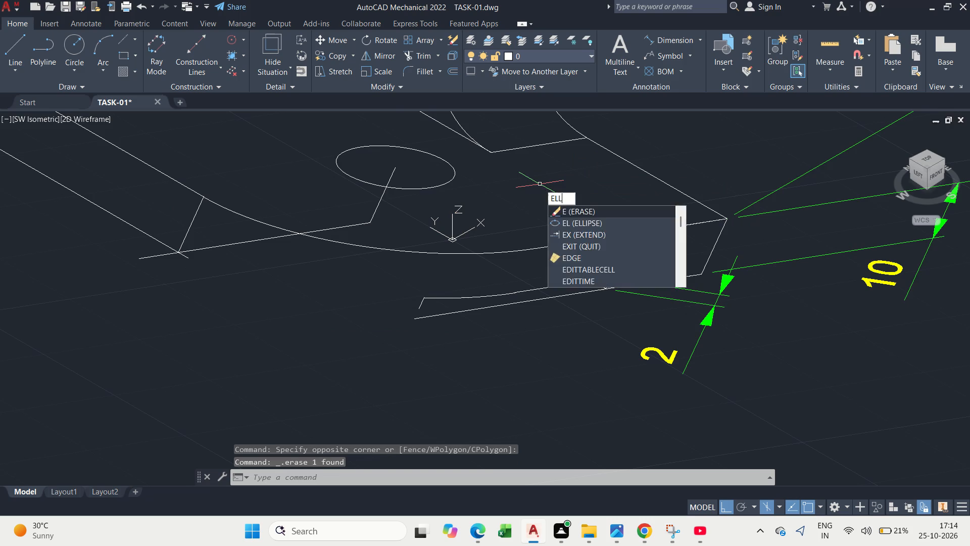
pyautogui.click(585, 211)
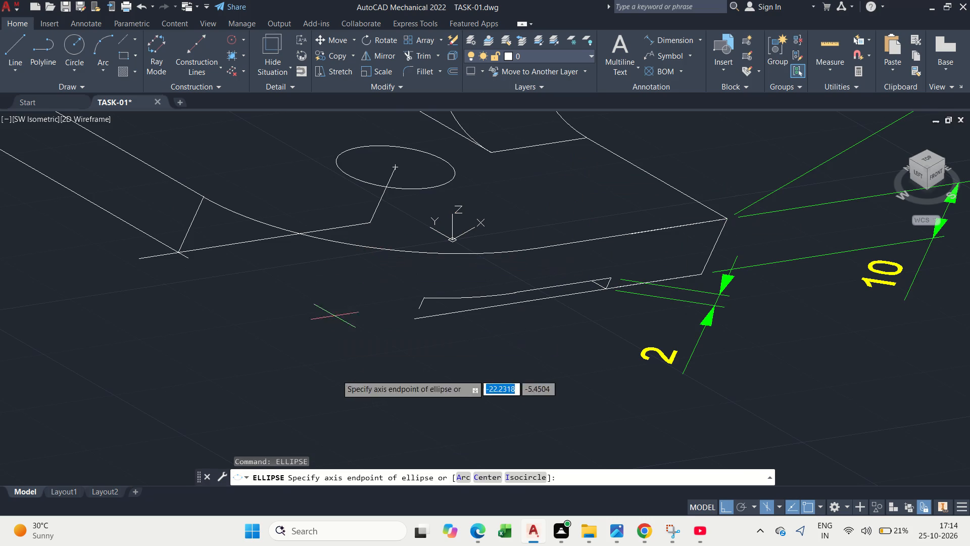
pyautogui.click(518, 476)
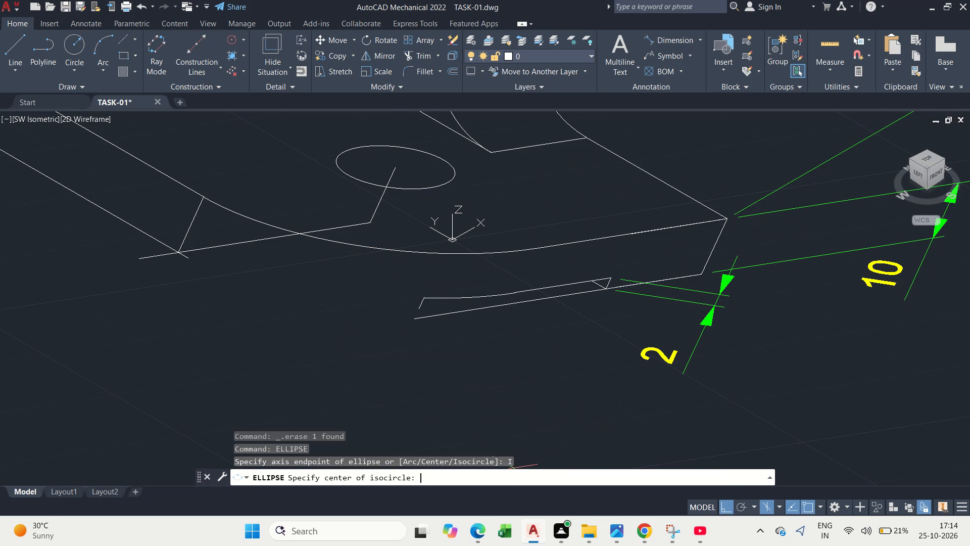
pyautogui.click(369, 222)
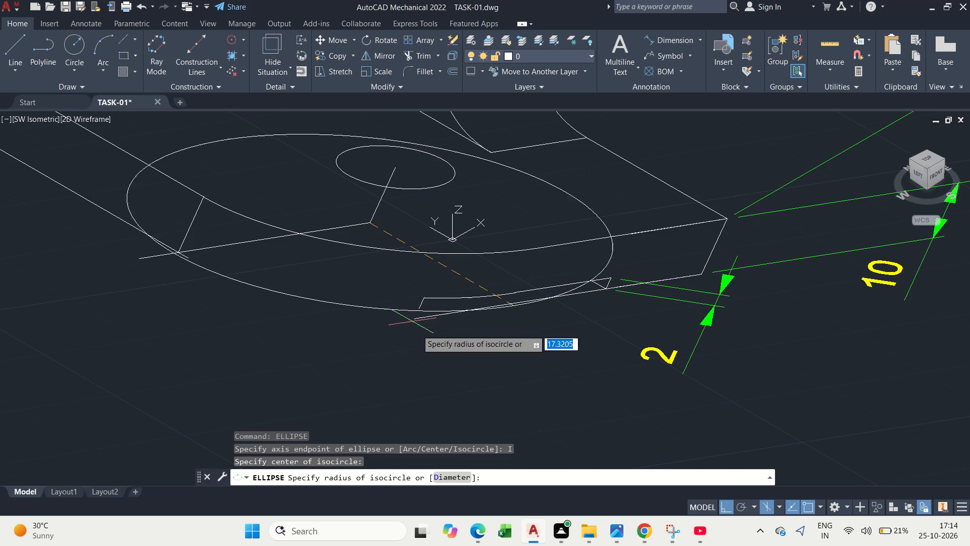
pyautogui.click(177, 253)
pyautogui.press('Escape')
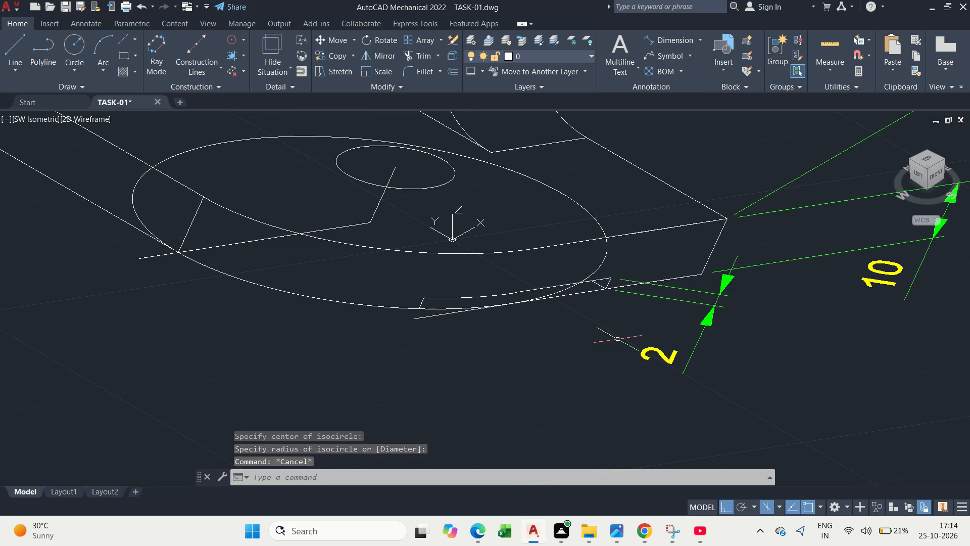
pyautogui.press('Escape')
# Extend the short slanted line at the notch's far end down to the bottom edge line and up to the upper outer arc.
pyautogui.scroll(2, 455, 316)
pyautogui.middleClick(448, 314)
pyautogui.moveTo(420, 314); pyautogui.dragTo(577, 333, button='middle')
pyautogui.scroll(-1, 577, 333)
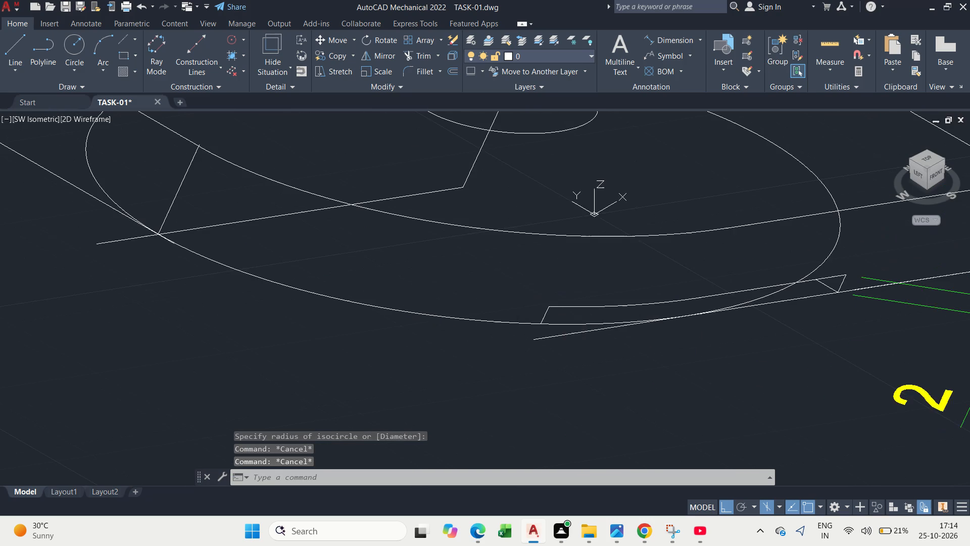
pyautogui.scroll(2, 577, 333)
pyautogui.scroll(-1, 577, 333)
pyautogui.press('Escape')
pyautogui.press('Escape')
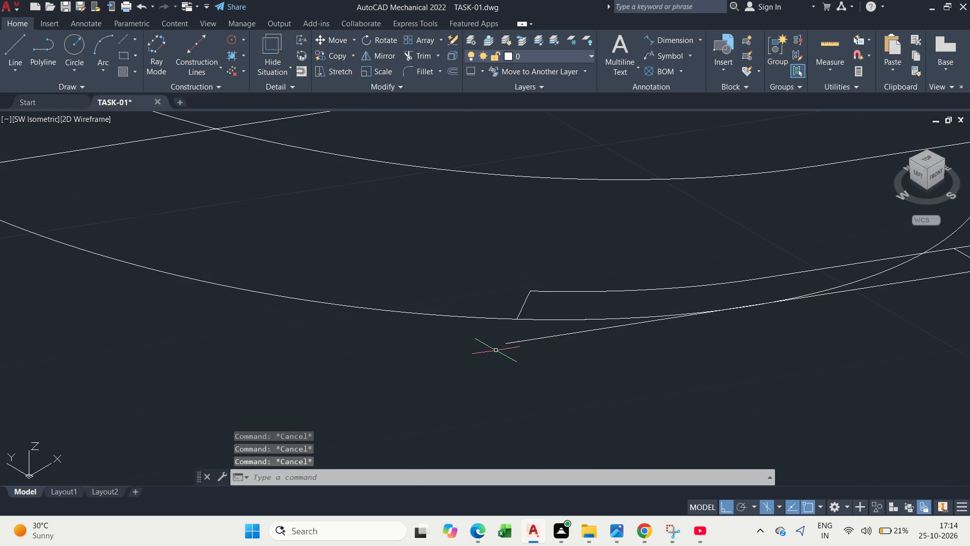
pyautogui.write('EX')
pyautogui.press('space')
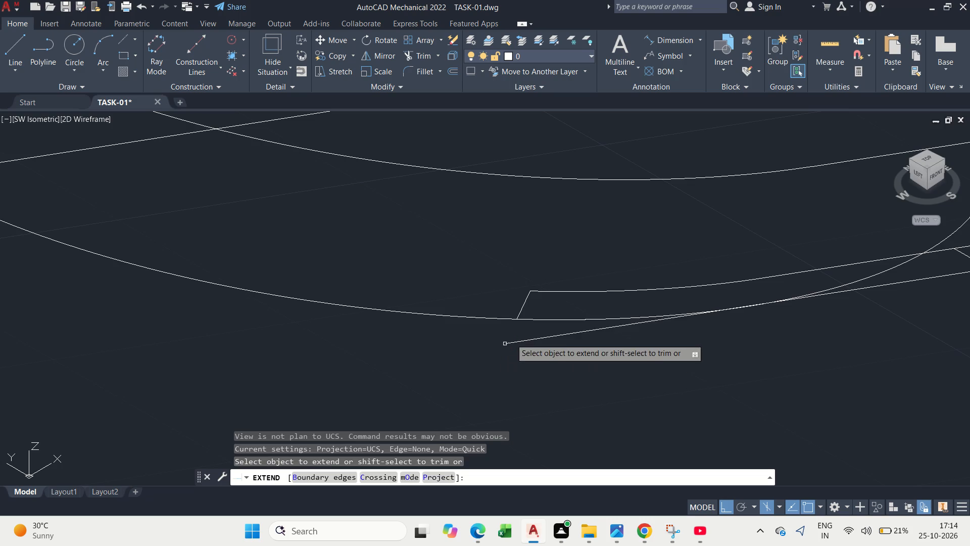
pyautogui.moveTo(530, 308); pyautogui.dragTo(496, 305)
pyautogui.moveTo(517, 310); pyautogui.dragTo(478, 306)
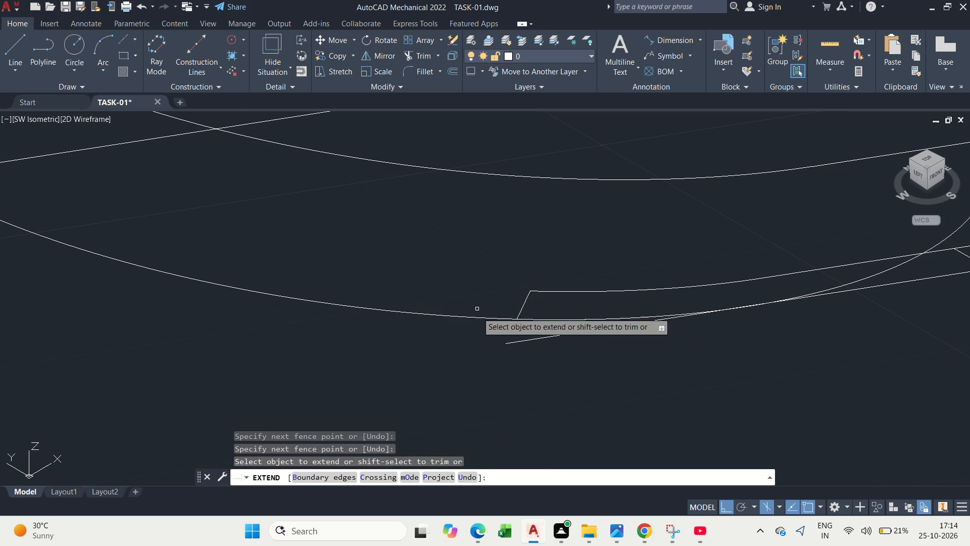
pyautogui.moveTo(541, 304); pyautogui.dragTo(474, 299)
pyautogui.moveTo(528, 306); pyautogui.dragTo(470, 310)
pyautogui.press('Escape')
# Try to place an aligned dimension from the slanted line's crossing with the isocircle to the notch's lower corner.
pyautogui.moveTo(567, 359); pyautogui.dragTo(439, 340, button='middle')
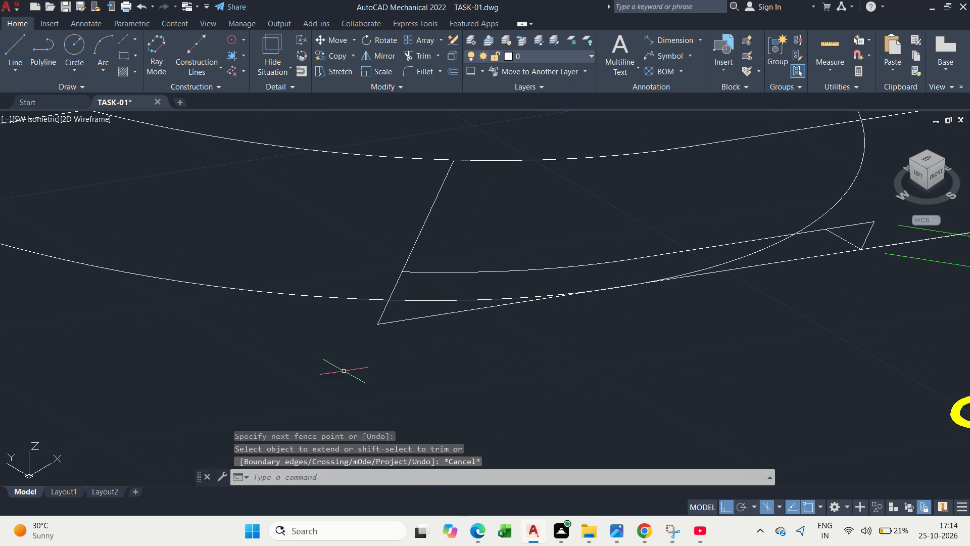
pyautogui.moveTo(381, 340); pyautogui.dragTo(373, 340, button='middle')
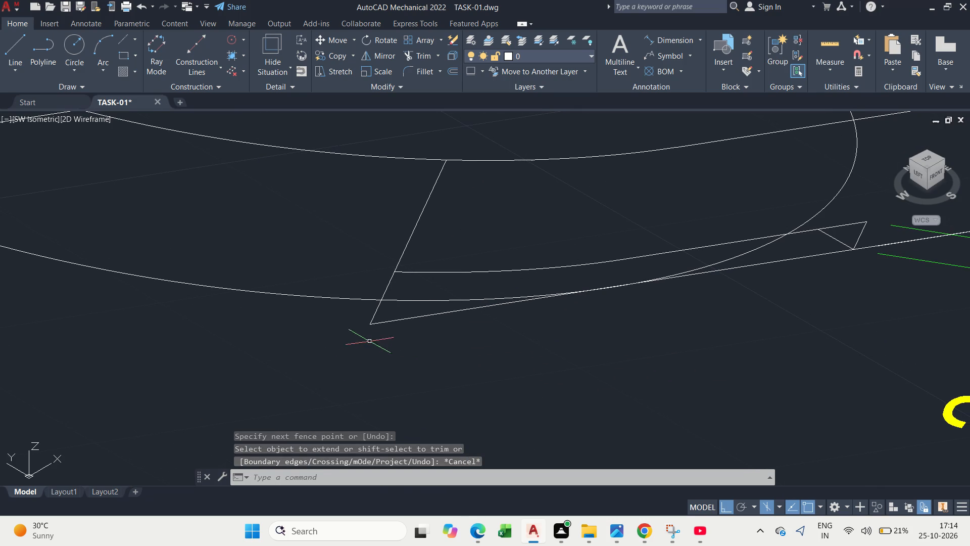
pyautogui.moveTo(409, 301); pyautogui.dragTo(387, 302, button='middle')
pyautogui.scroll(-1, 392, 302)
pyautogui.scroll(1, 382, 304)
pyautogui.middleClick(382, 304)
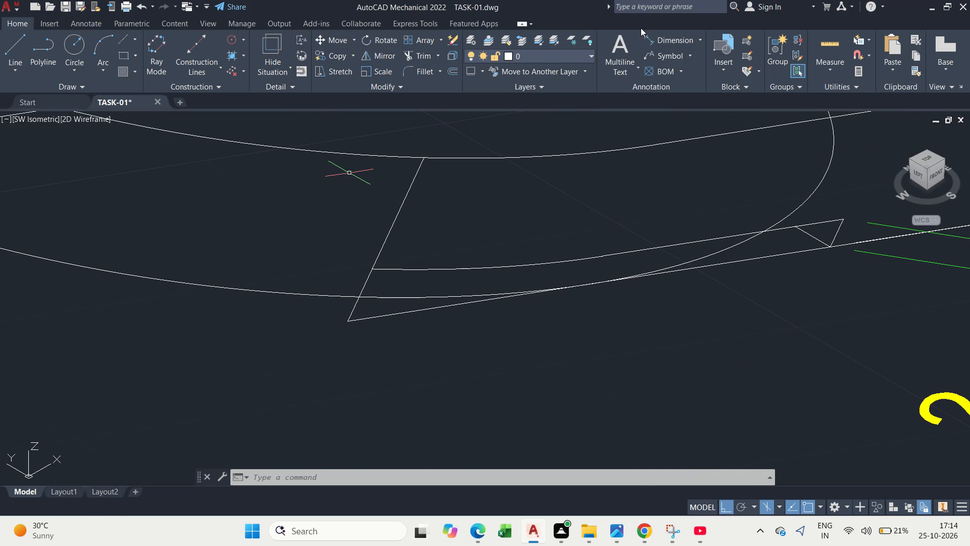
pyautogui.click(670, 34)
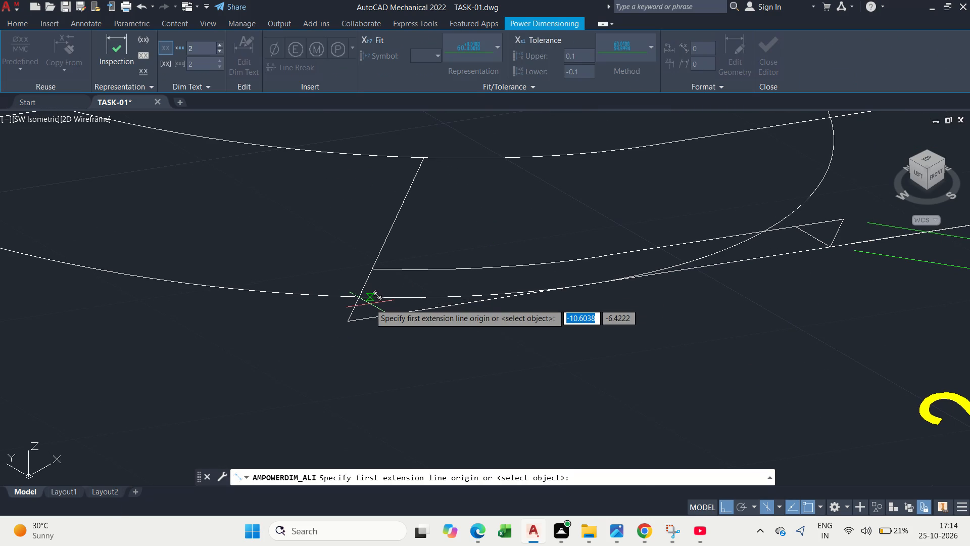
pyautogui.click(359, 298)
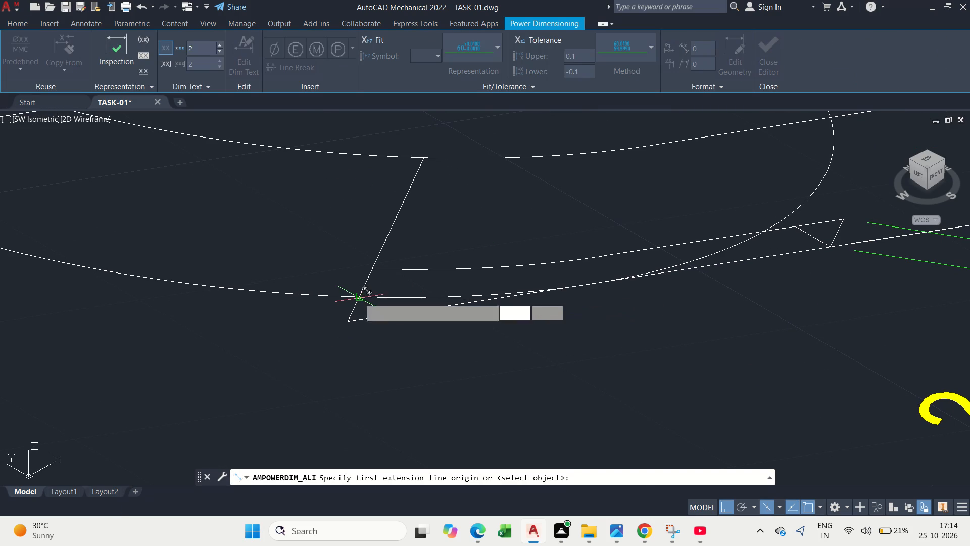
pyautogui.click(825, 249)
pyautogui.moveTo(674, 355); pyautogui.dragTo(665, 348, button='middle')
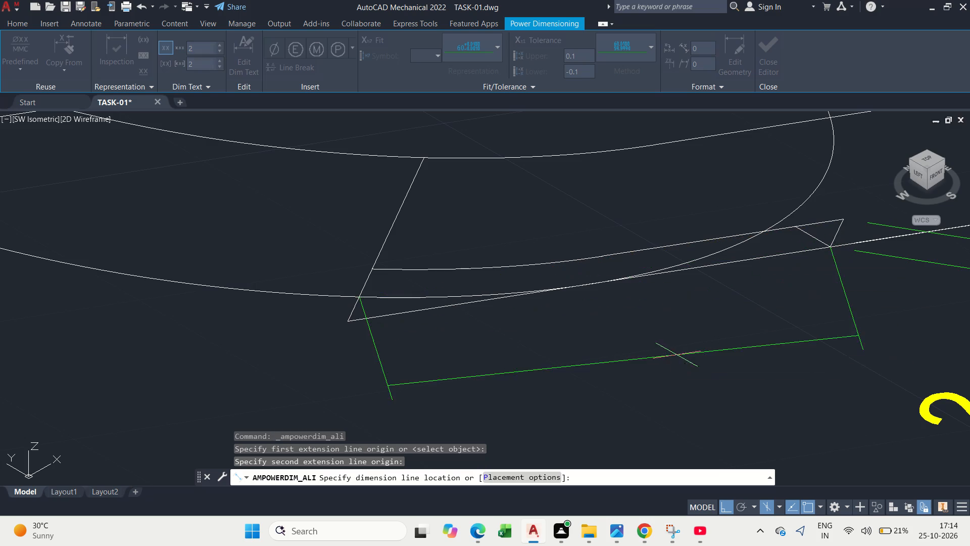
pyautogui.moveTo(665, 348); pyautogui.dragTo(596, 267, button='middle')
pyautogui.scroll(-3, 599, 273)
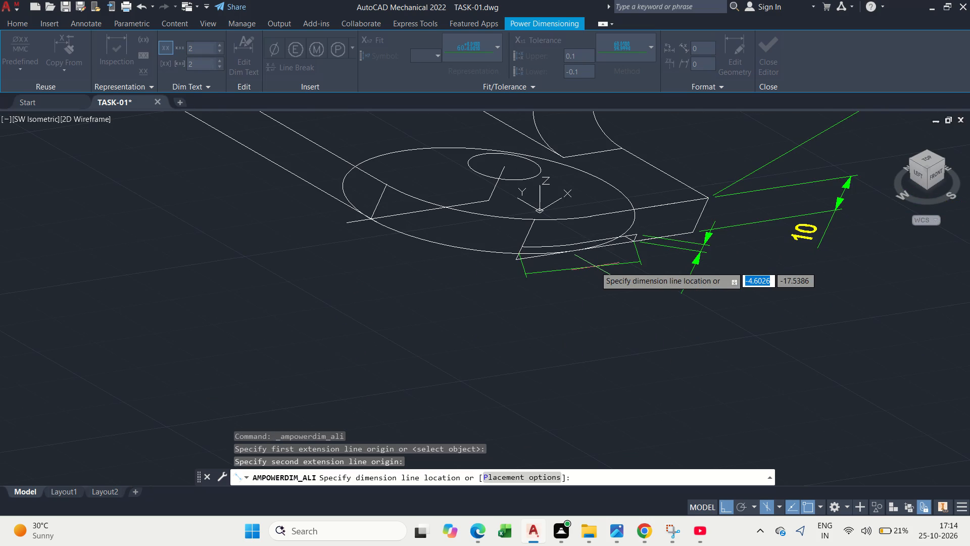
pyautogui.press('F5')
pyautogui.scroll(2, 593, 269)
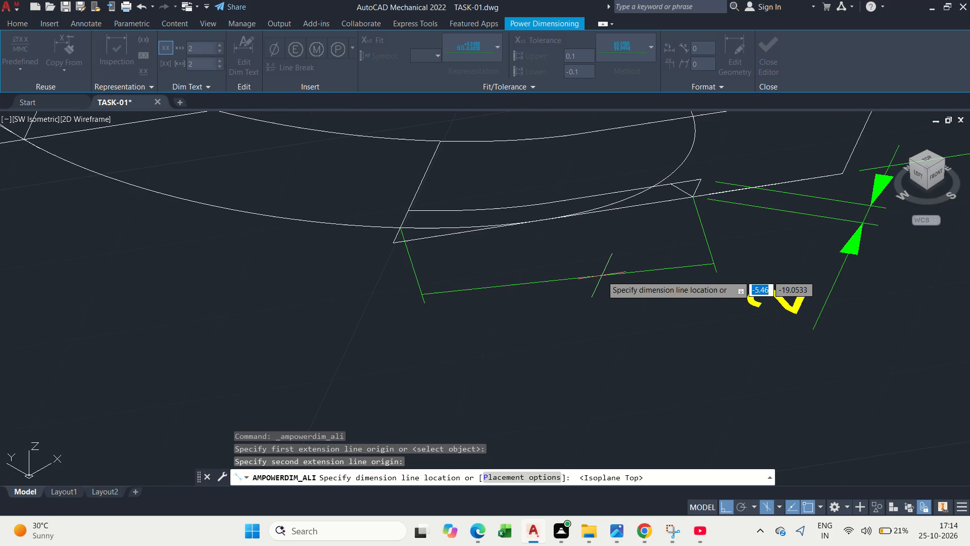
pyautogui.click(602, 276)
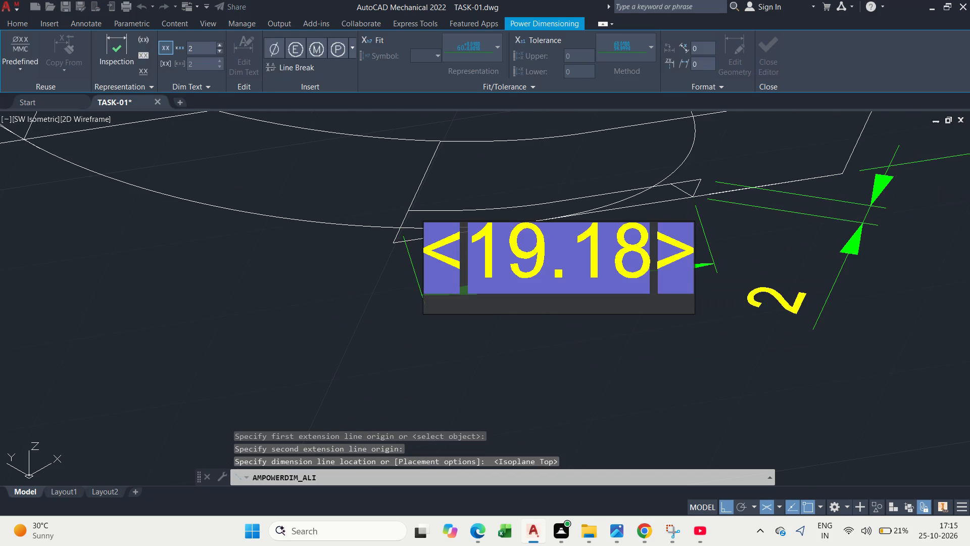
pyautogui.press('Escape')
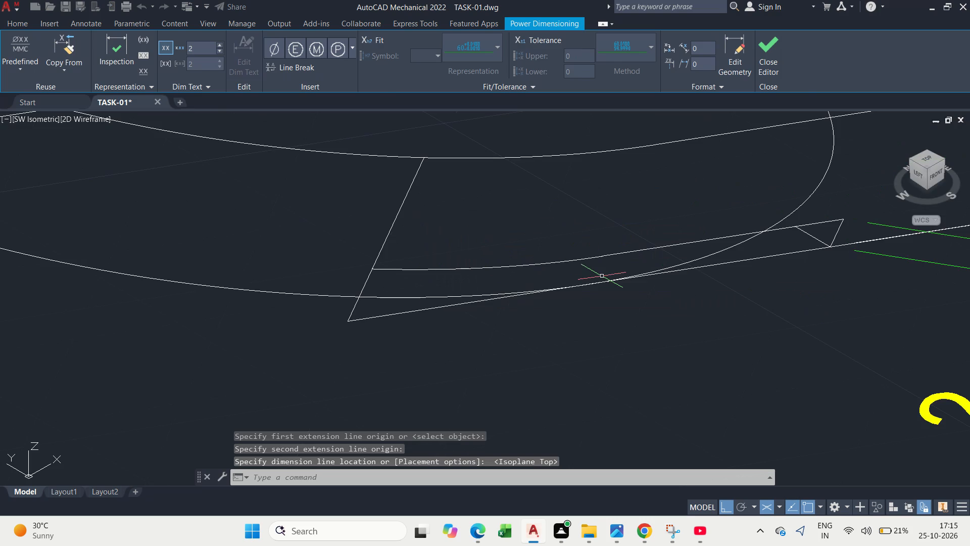
# Trim the slanted line and bottom edge line beyond the isocircle, and the isocircle between its tangency and the notch's upper edge.
pyautogui.moveTo(602, 276); pyautogui.dragTo(573, 294, button='middle')
pyautogui.scroll(-1, 594, 284)
pyautogui.press('Escape')
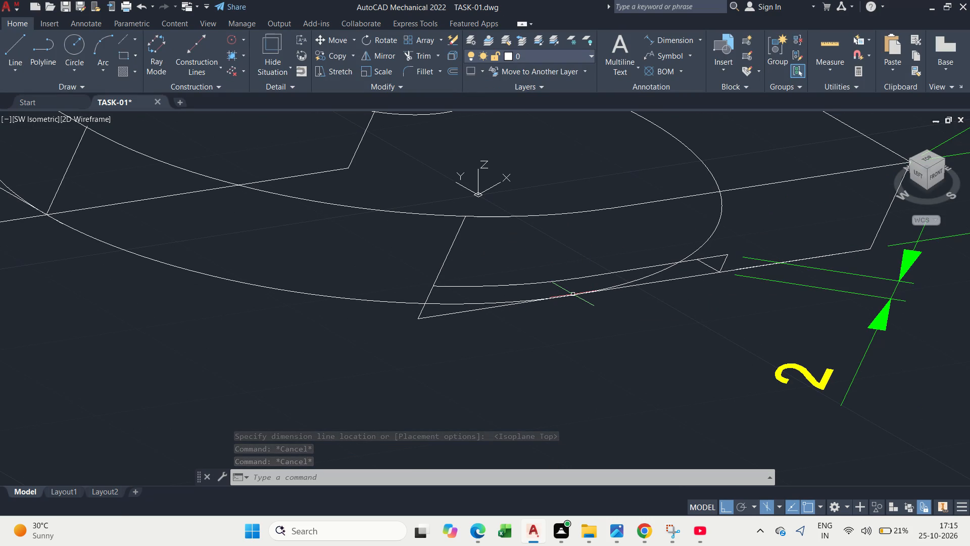
pyautogui.scroll(-3, 456, 287)
pyautogui.press('Escape')
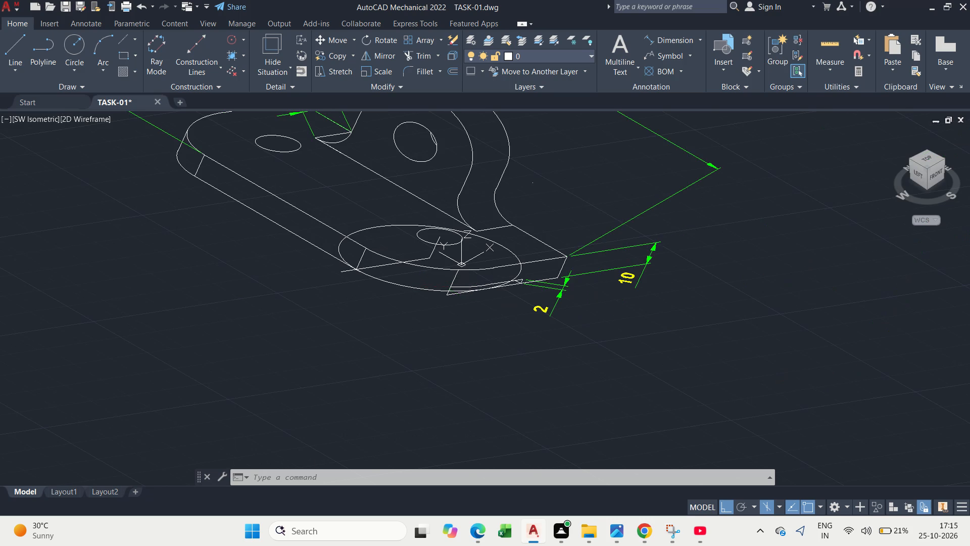
pyautogui.scroll(1, 487, 316)
pyautogui.scroll(2, 282, 283)
pyautogui.moveTo(253, 249); pyautogui.dragTo(283, 324, button='middle')
pyautogui.scroll(-1, 283, 324)
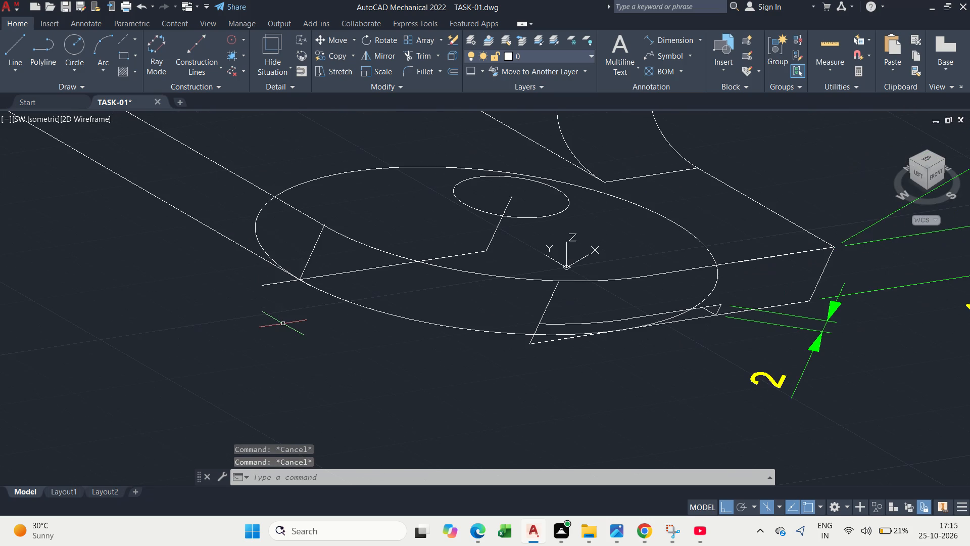
pyautogui.write('TR')
pyautogui.press('space')
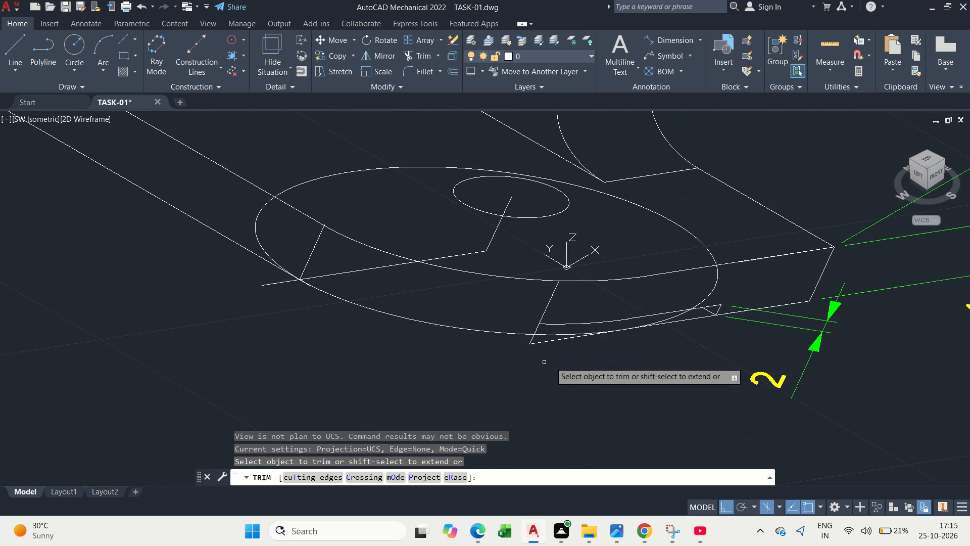
pyautogui.scroll(2, 550, 362)
pyautogui.moveTo(497, 304); pyautogui.dragTo(540, 312)
pyautogui.moveTo(838, 238); pyautogui.dragTo(630, 257, button='middle')
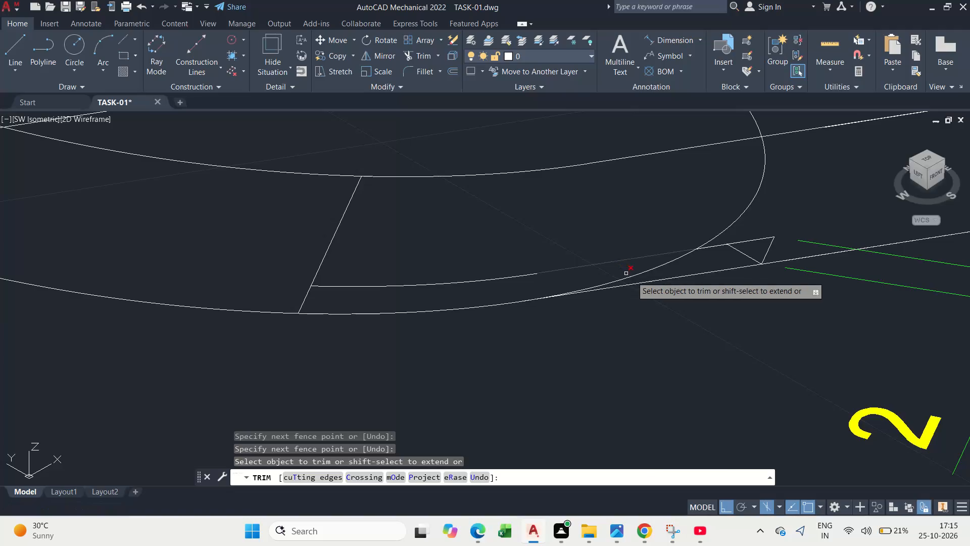
pyautogui.moveTo(652, 267); pyautogui.dragTo(644, 267)
pyautogui.press('Escape')
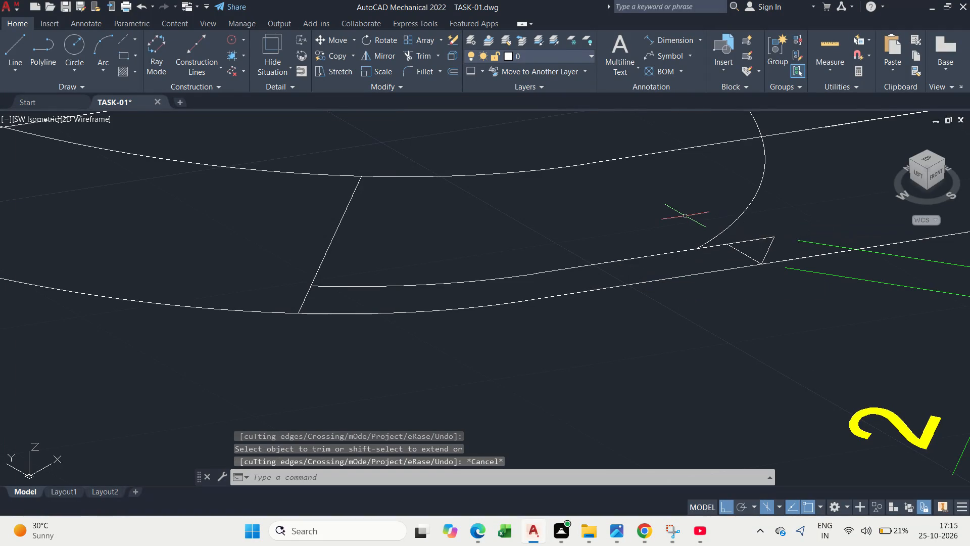
pyautogui.scroll(-1, 685, 216)
pyautogui.press('Escape')
# Trim the isocircle's outer side portion and the construction line's overhang beyond the rounded end's bottom corner.
pyautogui.moveTo(516, 249); pyautogui.dragTo(573, 330, button='middle')
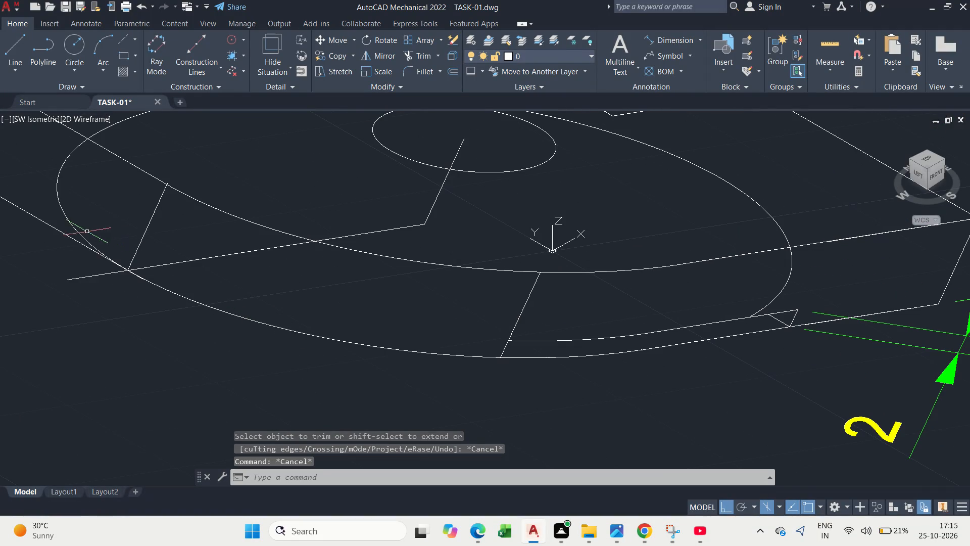
pyautogui.write('TR')
pyautogui.press('space')
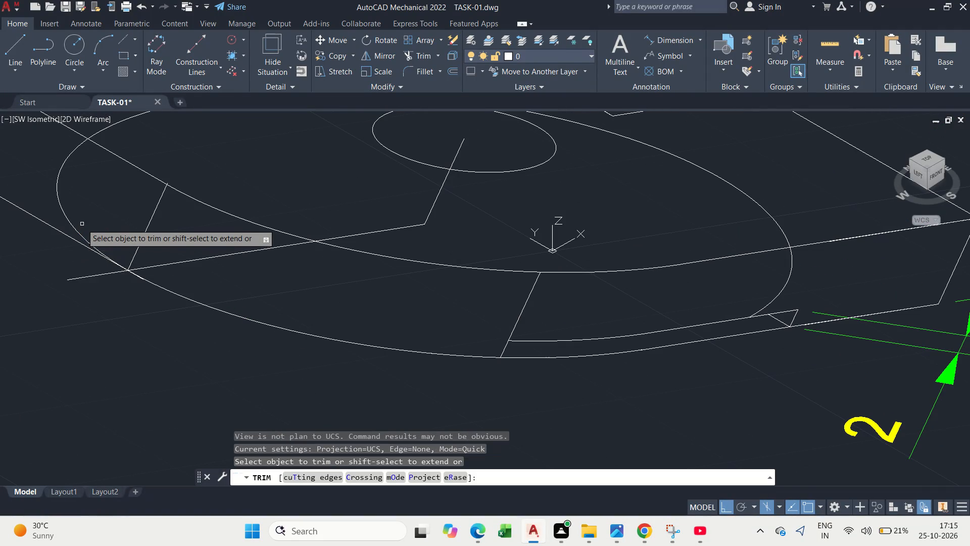
pyautogui.click(74, 231)
pyautogui.moveTo(80, 282); pyautogui.dragTo(102, 284)
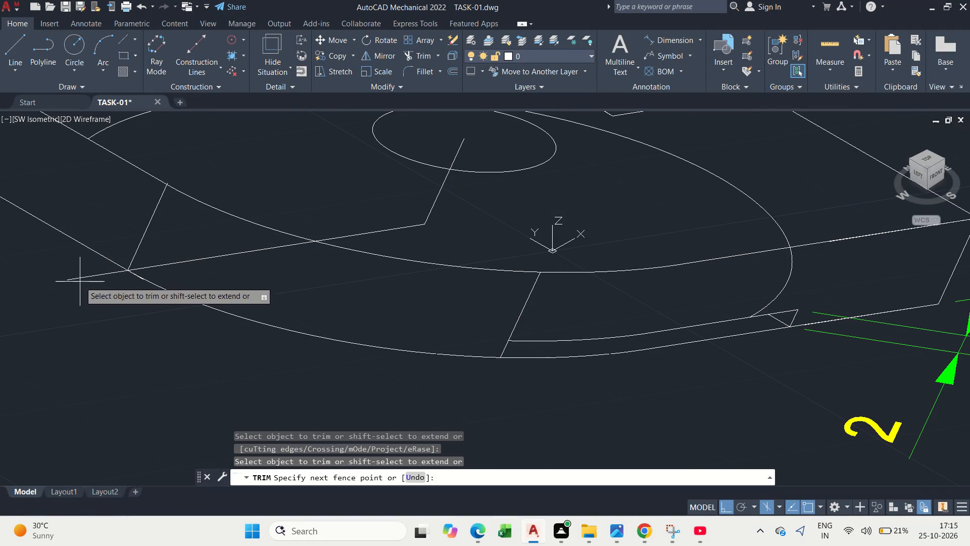
pyautogui.moveTo(102, 284); pyautogui.dragTo(109, 285)
pyautogui.click(79, 274)
pyautogui.click(126, 305)
pyautogui.scroll(-2, 126, 305)
pyautogui.press('Escape')
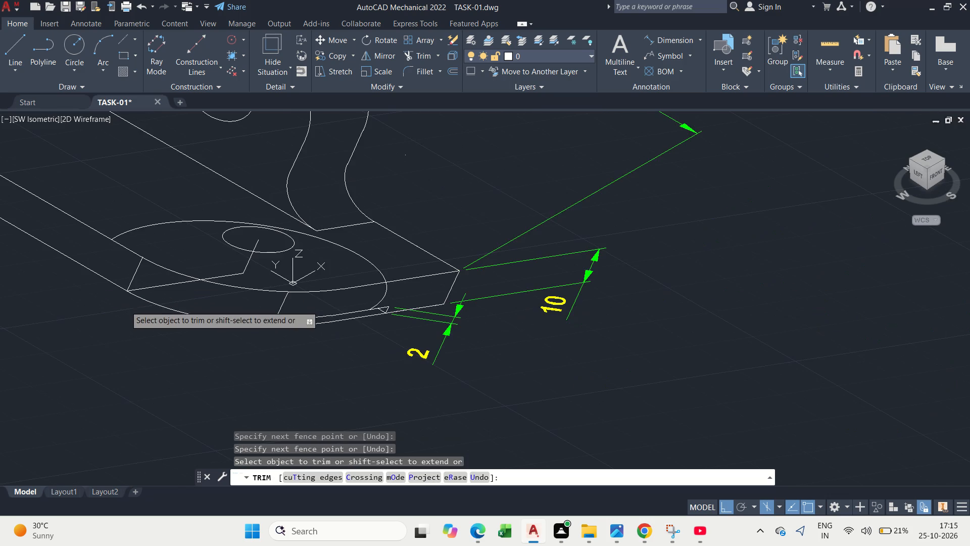
# Delete the two construction lines below the hole and the leftover upper part of the isocircle.
pyautogui.scroll(1, 179, 277)
pyautogui.scroll(2, 286, 276)
pyautogui.moveTo(293, 289); pyautogui.dragTo(252, 265)
pyautogui.moveTo(224, 239); pyautogui.dragTo(244, 239)
pyautogui.scroll(-2, 256, 233)
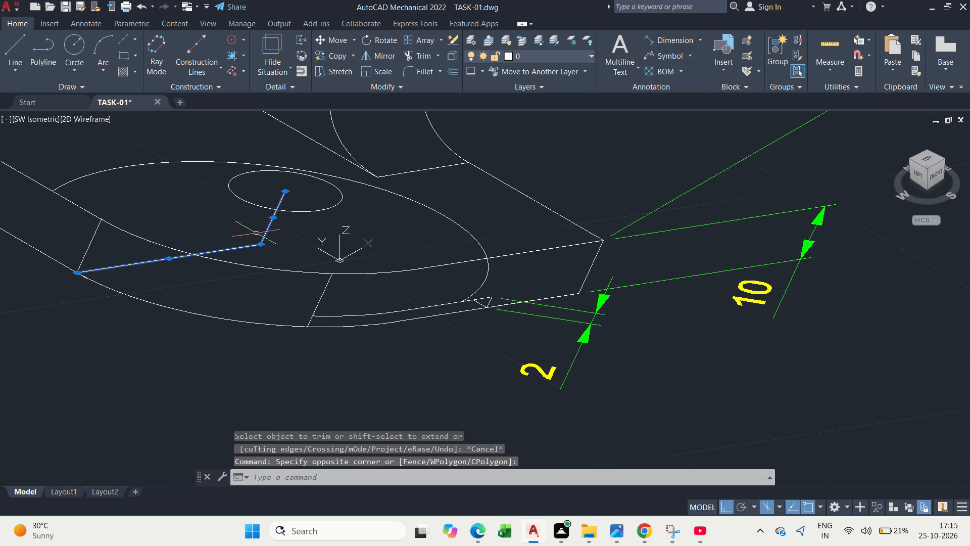
pyautogui.press('Delete')
pyautogui.moveTo(263, 257); pyautogui.dragTo(266, 308, button='middle')
pyautogui.scroll(1, 394, 259)
pyautogui.moveTo(464, 264); pyautogui.dragTo(445, 251)
pyautogui.press('Delete')
pyautogui.scroll(-1, 439, 248)
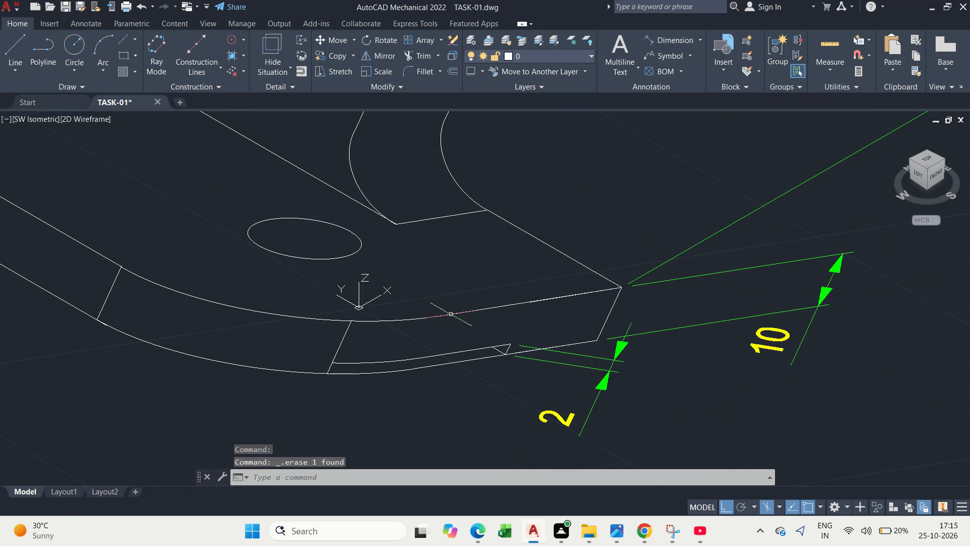
# Save the drawing.
pyautogui.press('Escape')
pyautogui.moveTo(486, 371); pyautogui.dragTo(345, 359, button='middle')
pyautogui.scroll(2, 334, 359)
pyautogui.scroll(-2, 334, 359)
pyautogui.press('Escape')
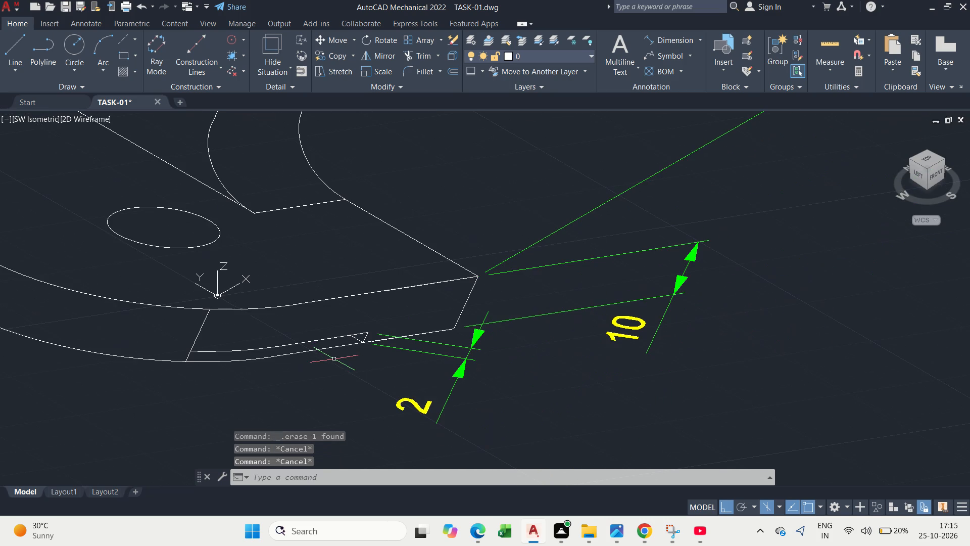
pyautogui.hotkey('ctrl', 's')
pyautogui.middleClick(410, 360)
pyautogui.press('Escape')
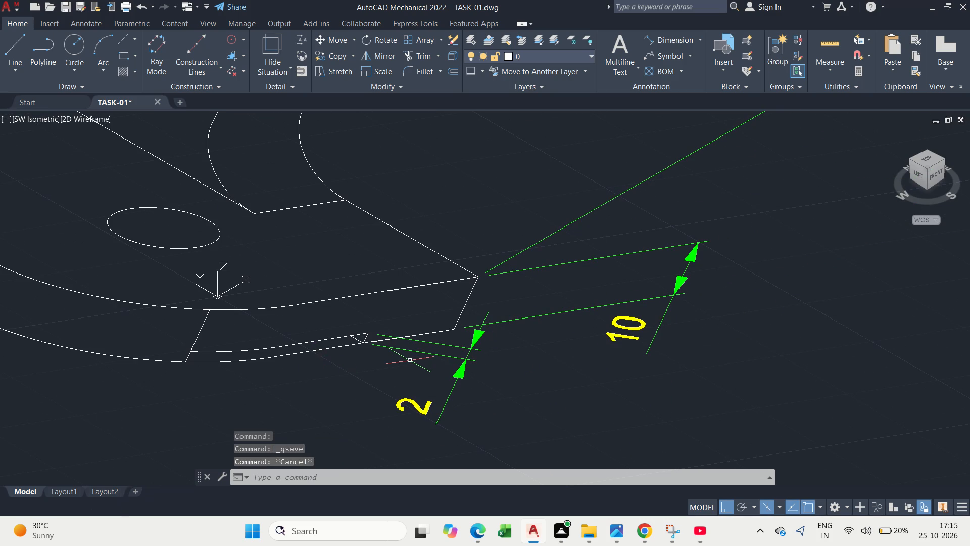
# Oblique the notch's 2-unit dimension so its extension lines run along the bracket's bottom edge direction.
pyautogui.write('DIM')
pyautogui.click(460, 402)
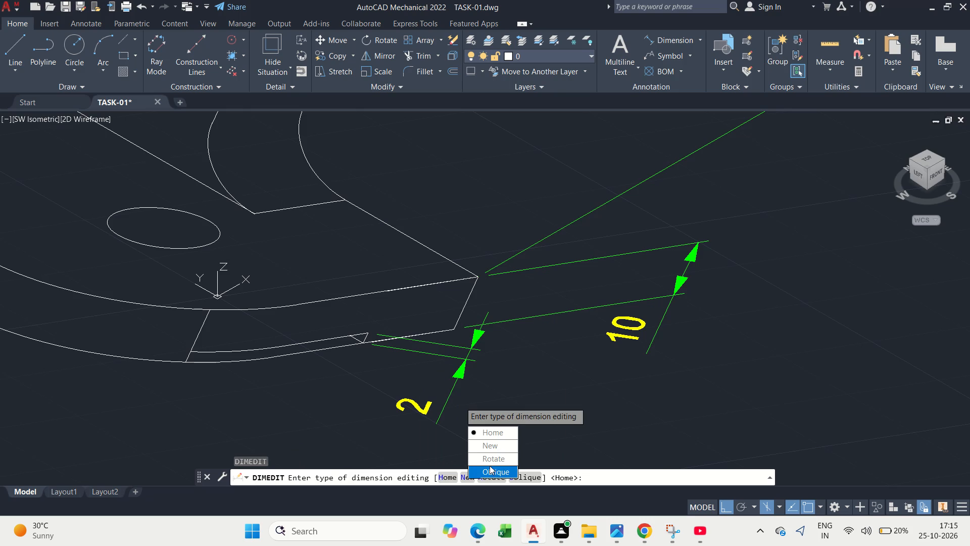
pyautogui.moveTo(494, 470); pyautogui.dragTo(455, 398)
pyautogui.click(428, 341)
pyautogui.press('space')
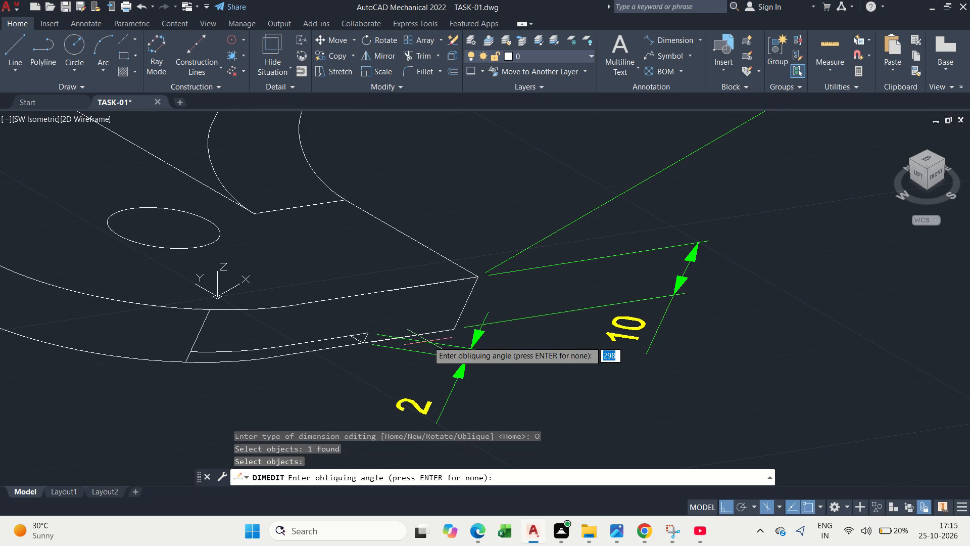
pyautogui.moveTo(433, 329); pyautogui.dragTo(461, 328)
pyautogui.click(506, 317)
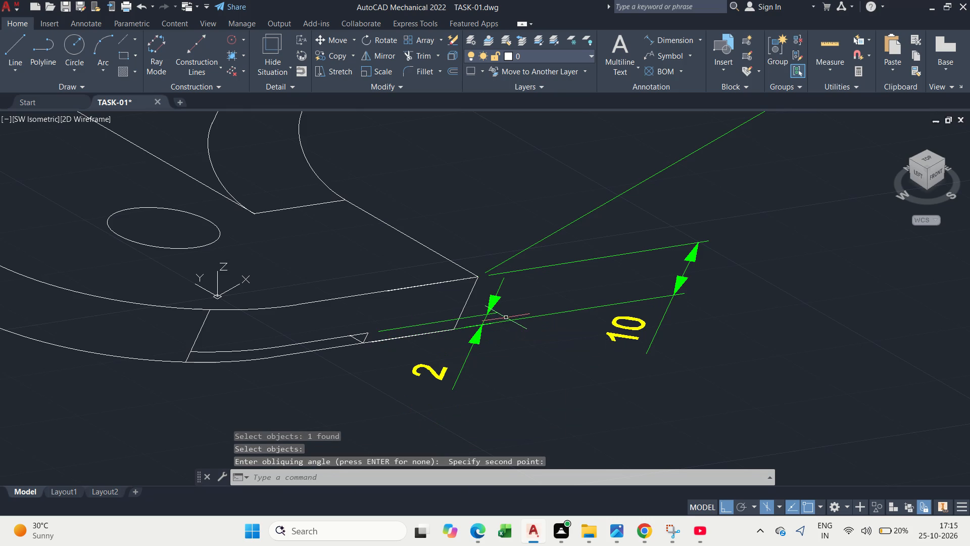
pyautogui.press('Escape')
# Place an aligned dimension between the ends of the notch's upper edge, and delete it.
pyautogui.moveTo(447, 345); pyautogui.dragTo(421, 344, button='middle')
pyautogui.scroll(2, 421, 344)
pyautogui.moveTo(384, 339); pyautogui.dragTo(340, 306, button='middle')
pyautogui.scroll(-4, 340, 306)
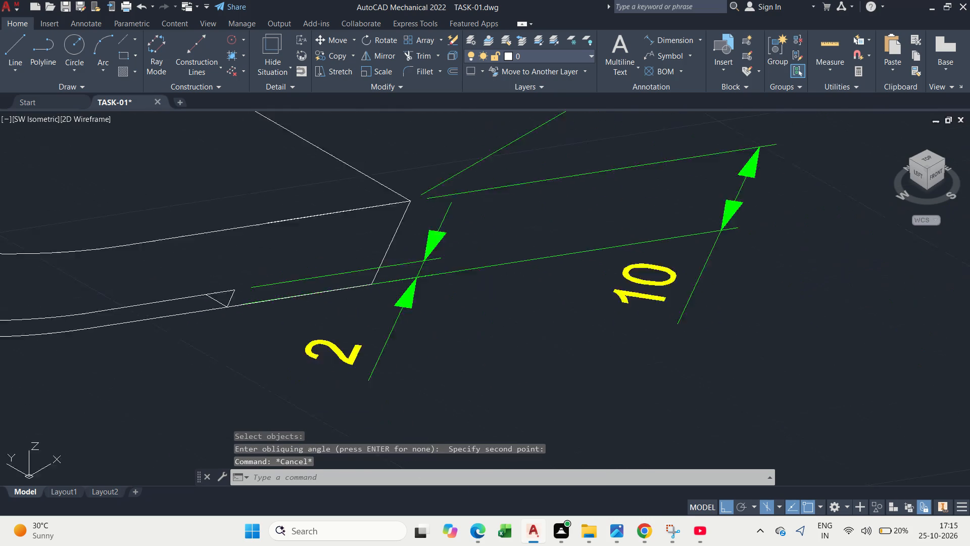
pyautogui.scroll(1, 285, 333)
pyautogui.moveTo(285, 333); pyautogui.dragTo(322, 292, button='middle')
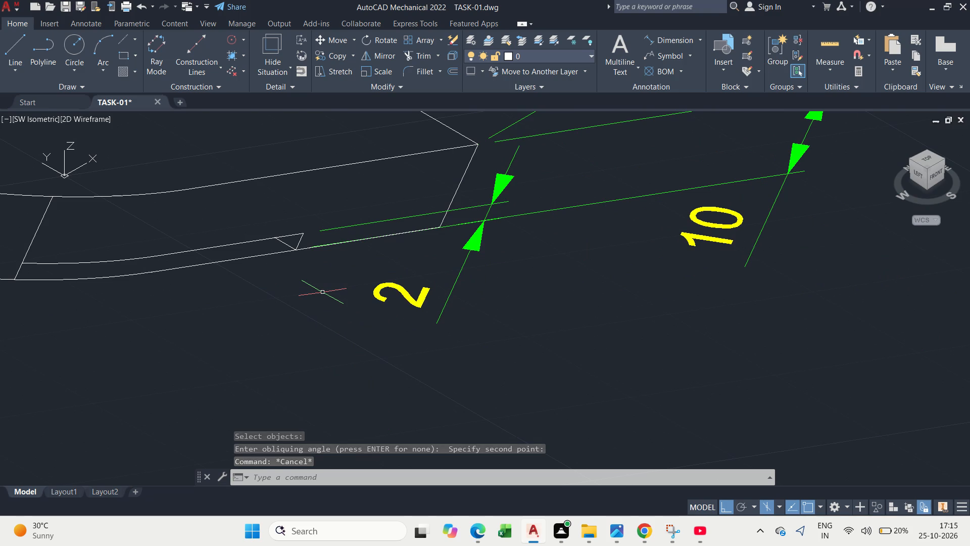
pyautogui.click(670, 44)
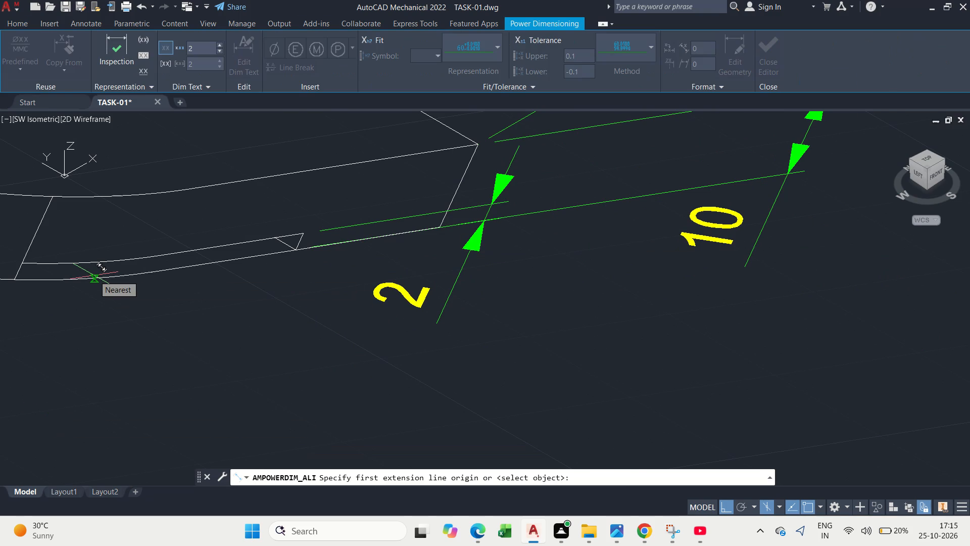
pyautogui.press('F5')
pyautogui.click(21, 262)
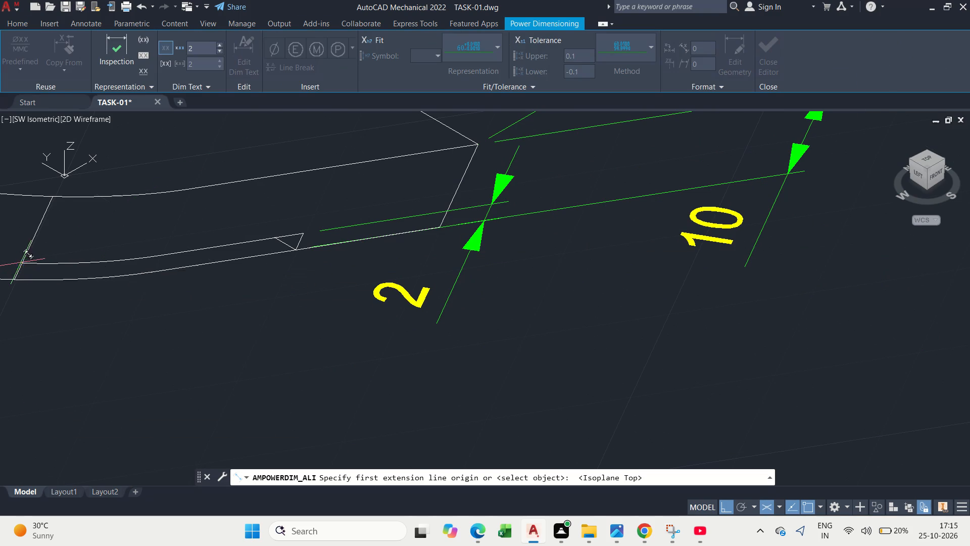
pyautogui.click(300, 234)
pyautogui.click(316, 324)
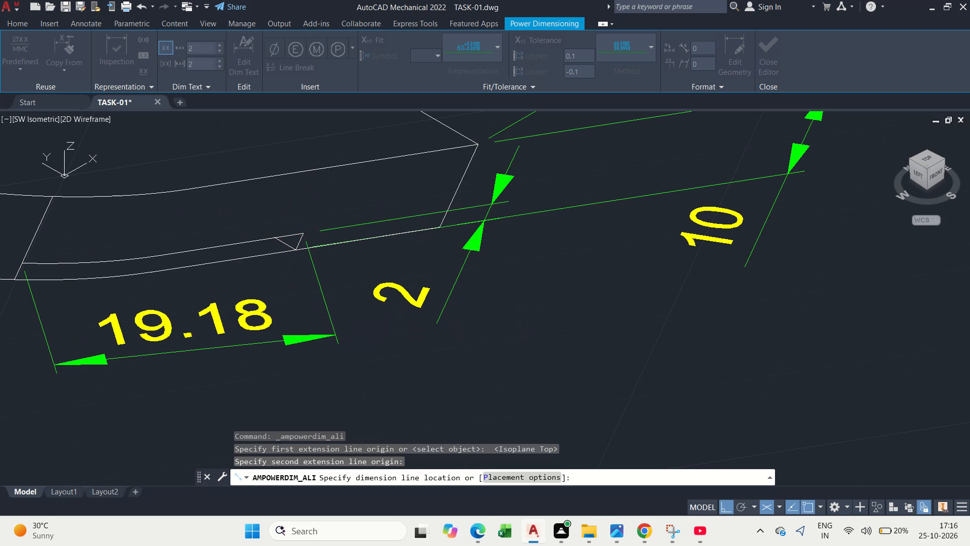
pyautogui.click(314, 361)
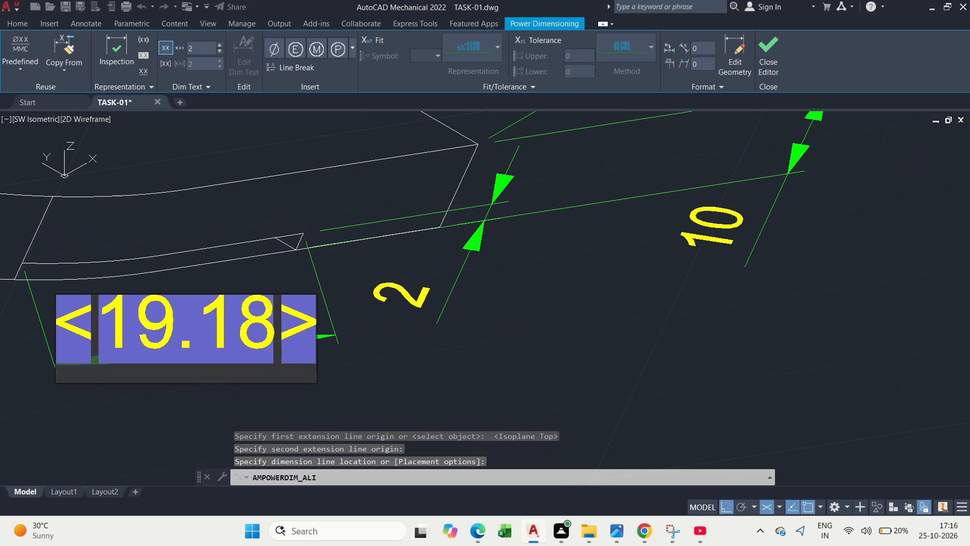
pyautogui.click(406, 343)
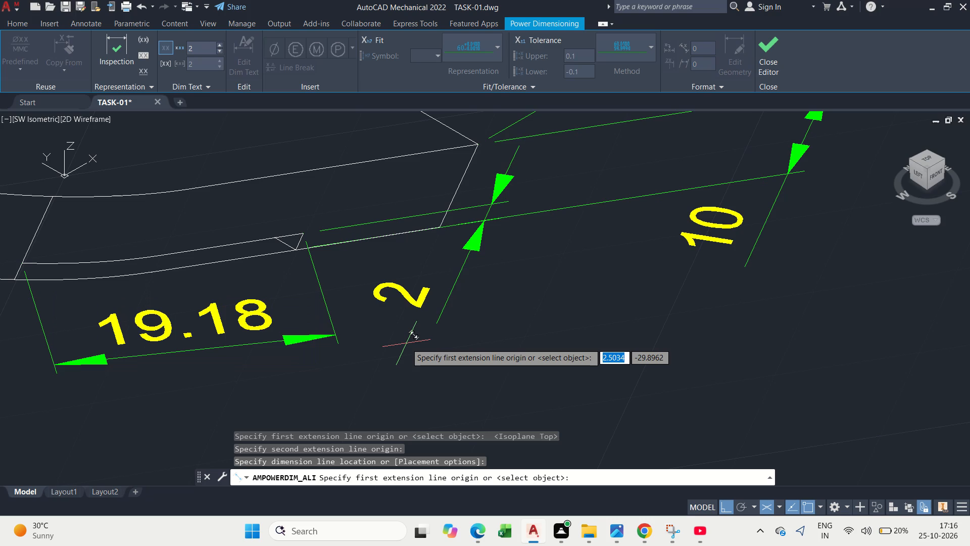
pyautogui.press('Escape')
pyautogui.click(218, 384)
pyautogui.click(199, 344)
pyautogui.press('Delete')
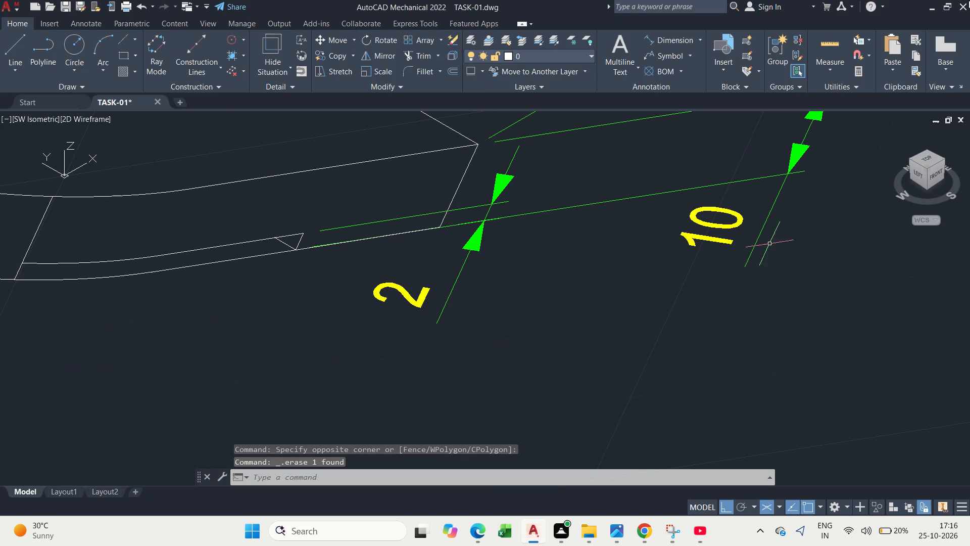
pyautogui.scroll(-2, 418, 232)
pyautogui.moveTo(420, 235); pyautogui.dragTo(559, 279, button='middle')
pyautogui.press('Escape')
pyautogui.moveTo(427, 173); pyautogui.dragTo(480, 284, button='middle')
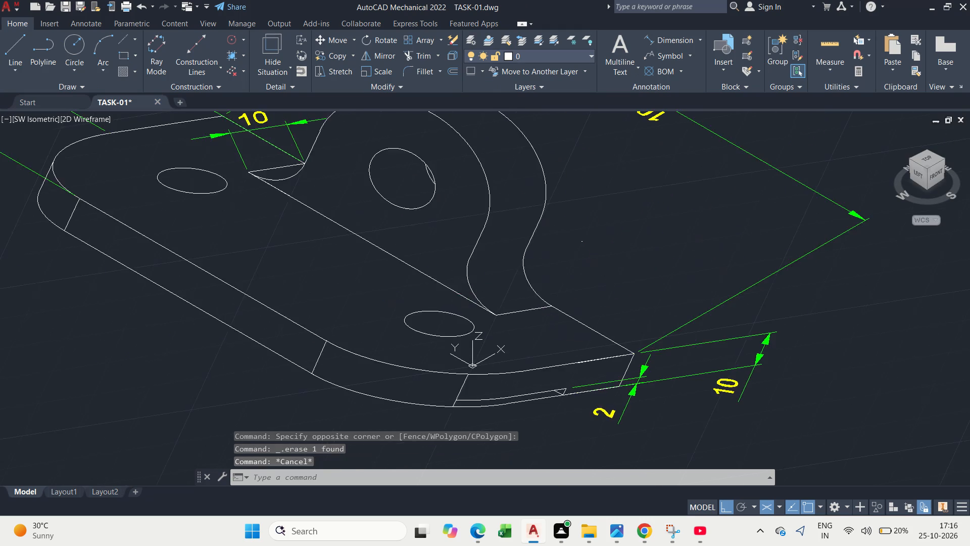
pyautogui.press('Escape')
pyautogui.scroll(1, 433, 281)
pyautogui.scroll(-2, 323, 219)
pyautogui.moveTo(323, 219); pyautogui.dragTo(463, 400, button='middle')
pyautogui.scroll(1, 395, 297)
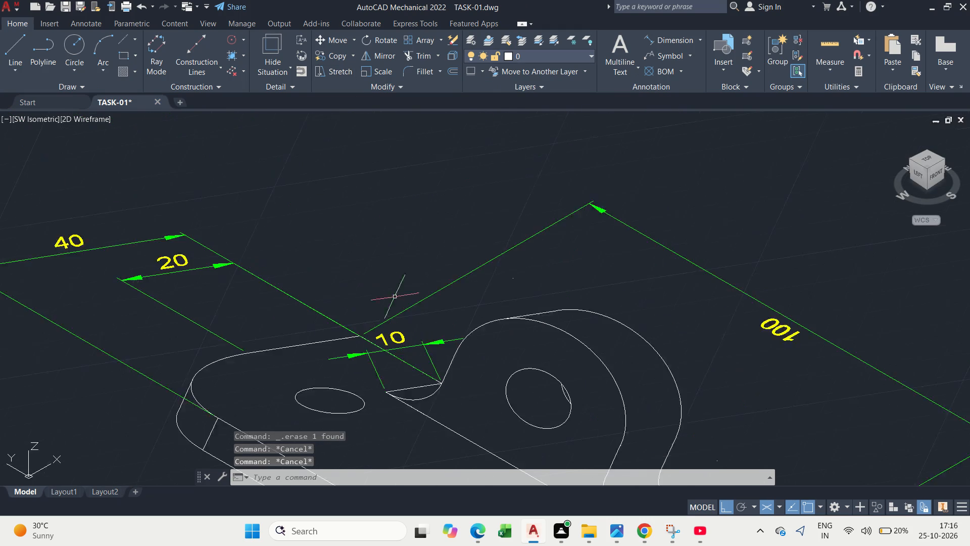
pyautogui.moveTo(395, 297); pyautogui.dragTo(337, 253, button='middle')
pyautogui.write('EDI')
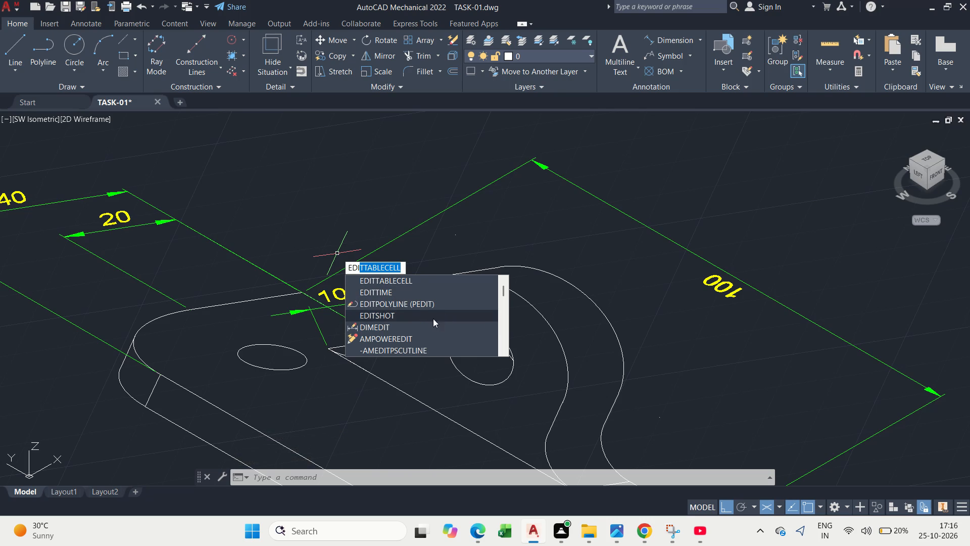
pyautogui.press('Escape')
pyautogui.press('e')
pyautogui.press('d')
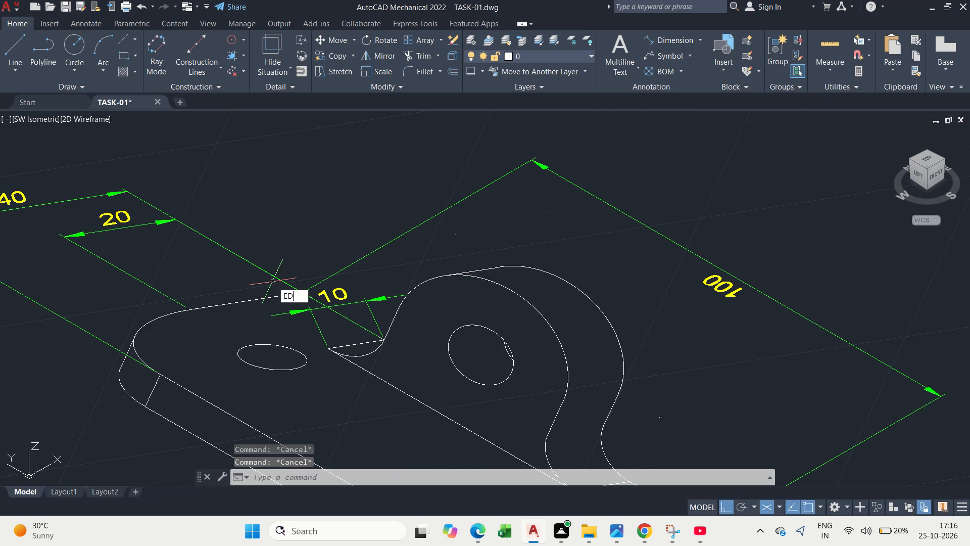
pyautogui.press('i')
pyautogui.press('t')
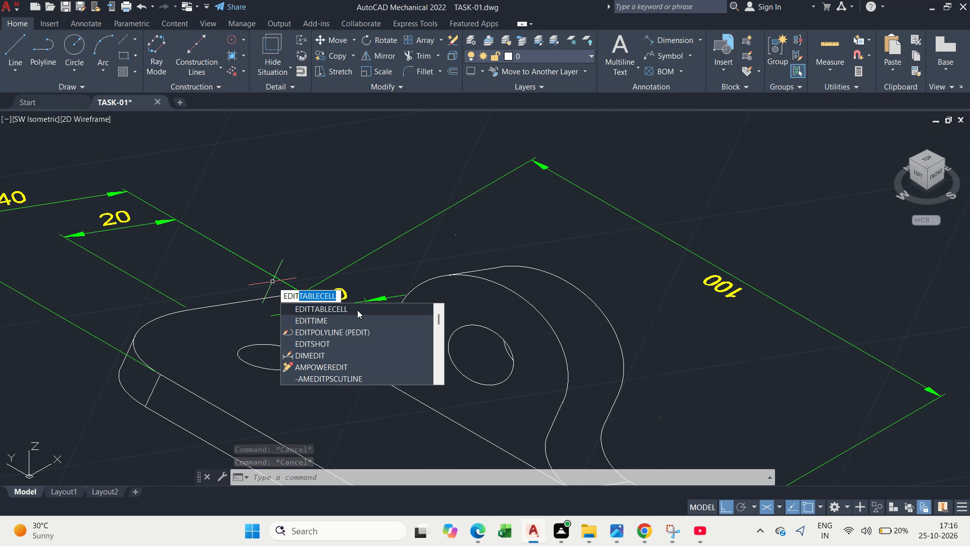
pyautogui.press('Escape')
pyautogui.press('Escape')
# Oblique the 10-unit dimension above the lug's rear notch so its extension lines run along the base plate's long edge direction.
pyautogui.write('DIM')
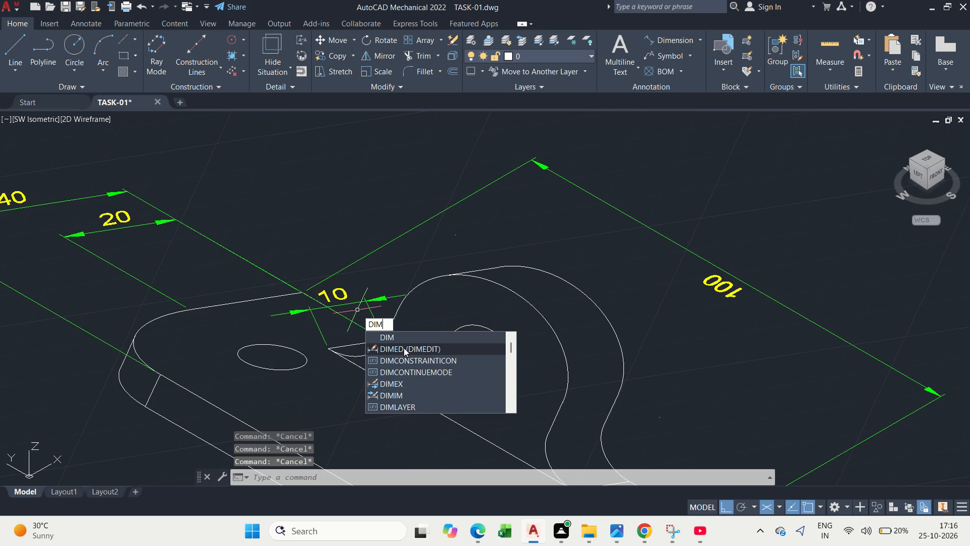
pyautogui.click(404, 348)
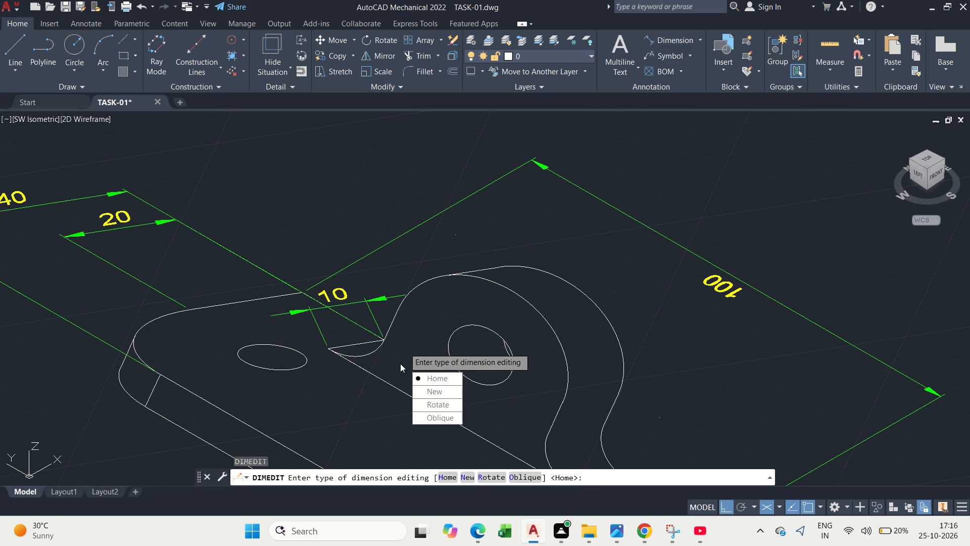
pyautogui.moveTo(441, 420); pyautogui.dragTo(404, 348)
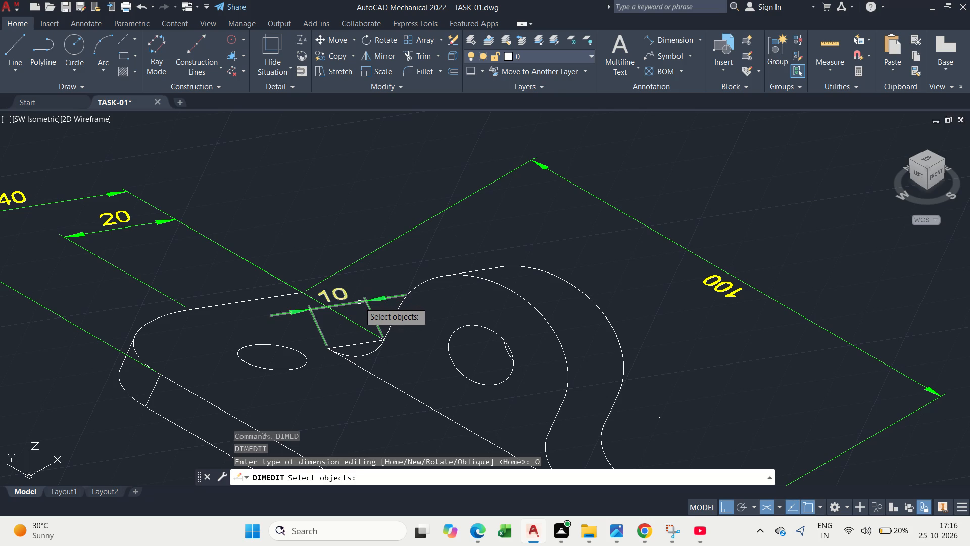
pyautogui.click(359, 302)
pyautogui.press('space')
pyautogui.click(352, 325)
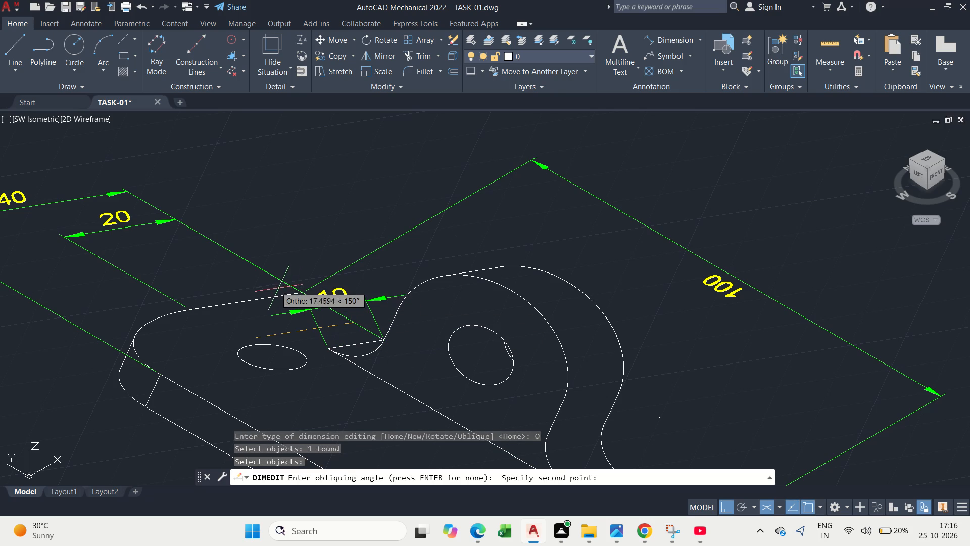
pyautogui.press('F5')
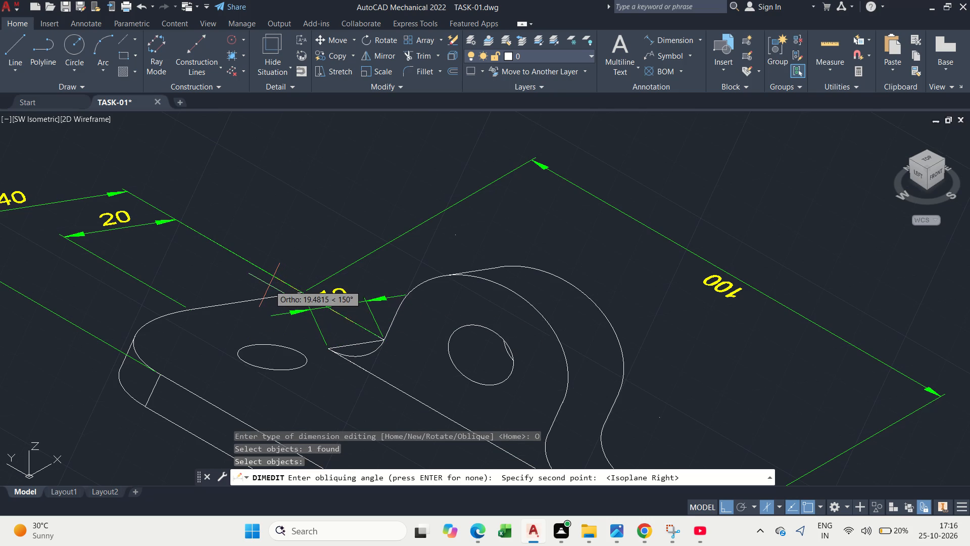
pyautogui.click(257, 220)
pyautogui.press('Escape')
# Move the obliqued 10-unit dimension along its extension lines, closer to the notch at the lug's rear.
pyautogui.scroll(2, 372, 312)
pyautogui.moveTo(290, 328); pyautogui.dragTo(336, 350, button='middle')
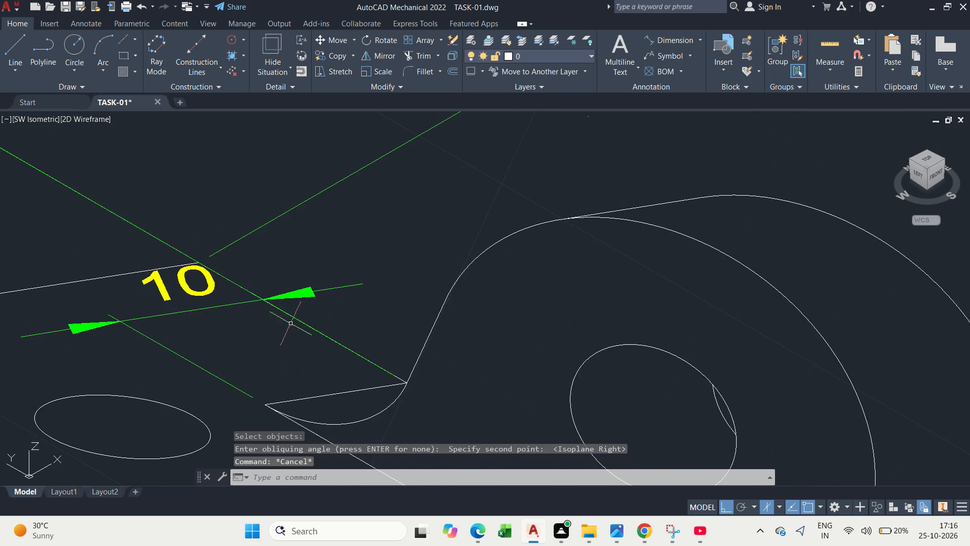
pyautogui.moveTo(336, 350); pyautogui.dragTo(363, 344, button='middle')
pyautogui.moveTo(328, 368); pyautogui.dragTo(280, 333)
pyautogui.click(233, 302)
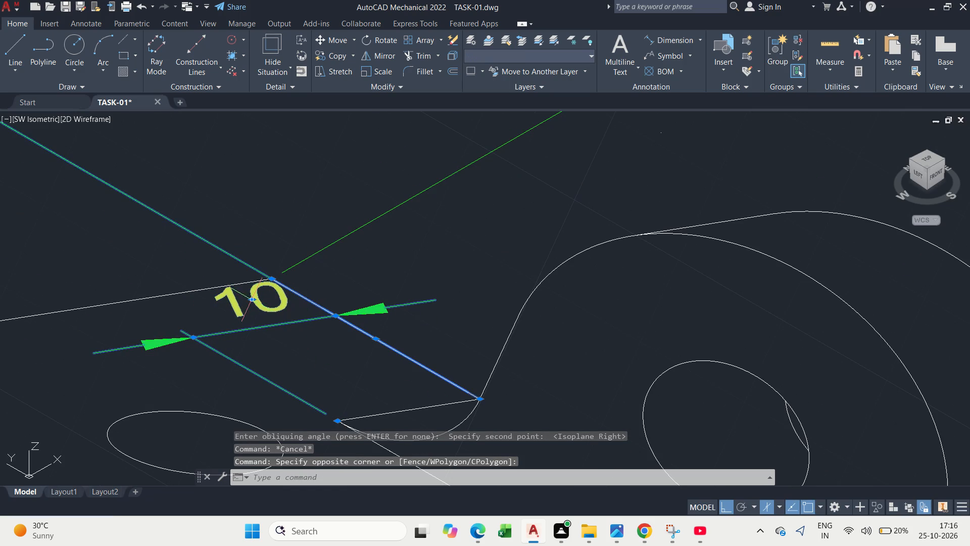
pyautogui.moveTo(252, 299); pyautogui.dragTo(277, 311)
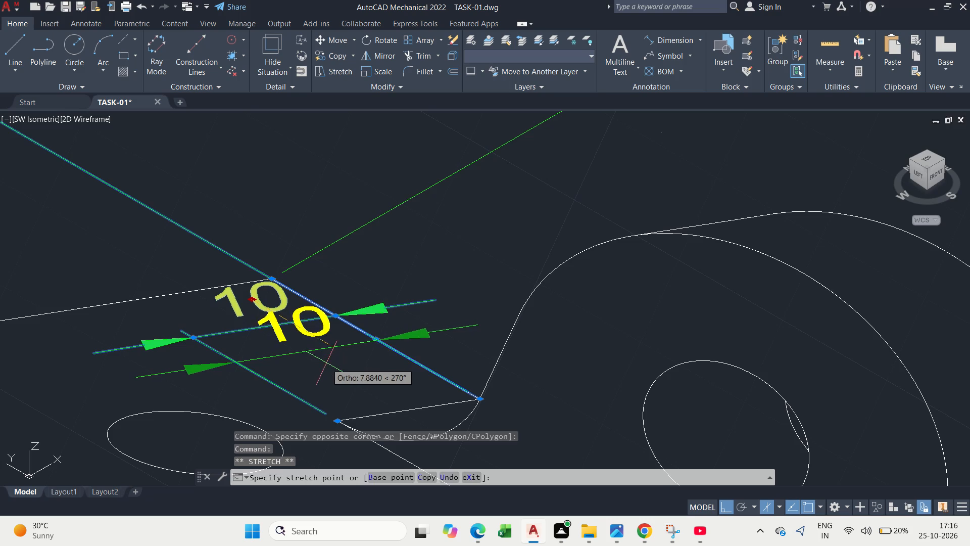
pyautogui.click(332, 373)
pyautogui.scroll(-1, 316, 315)
pyautogui.press('Escape')
pyautogui.scroll(-3, 315, 315)
pyautogui.moveTo(283, 297); pyautogui.dragTo(217, 217, button='middle')
pyautogui.press('Escape')
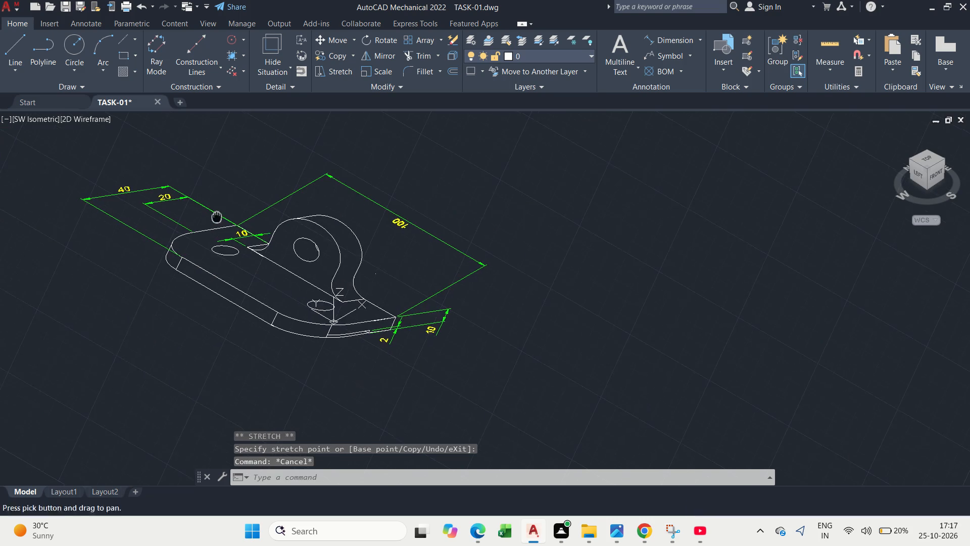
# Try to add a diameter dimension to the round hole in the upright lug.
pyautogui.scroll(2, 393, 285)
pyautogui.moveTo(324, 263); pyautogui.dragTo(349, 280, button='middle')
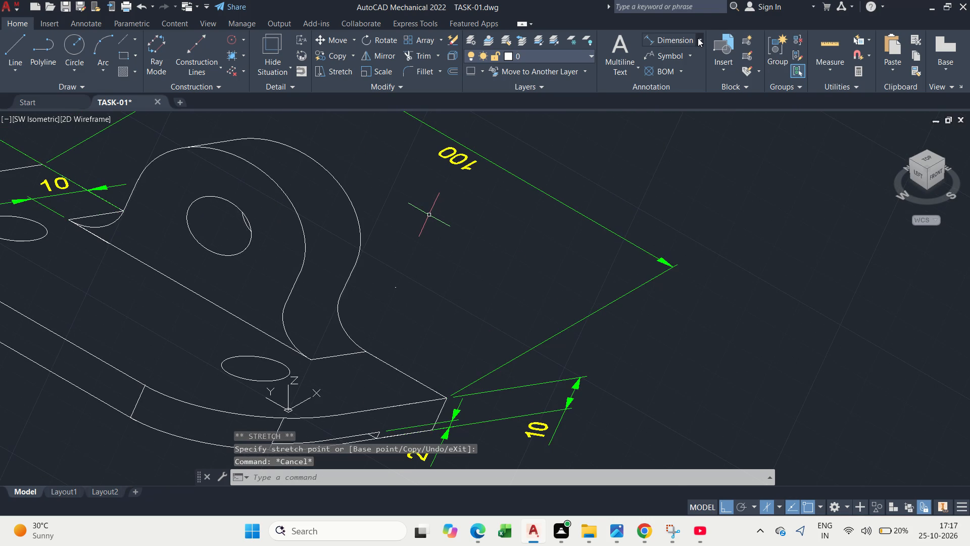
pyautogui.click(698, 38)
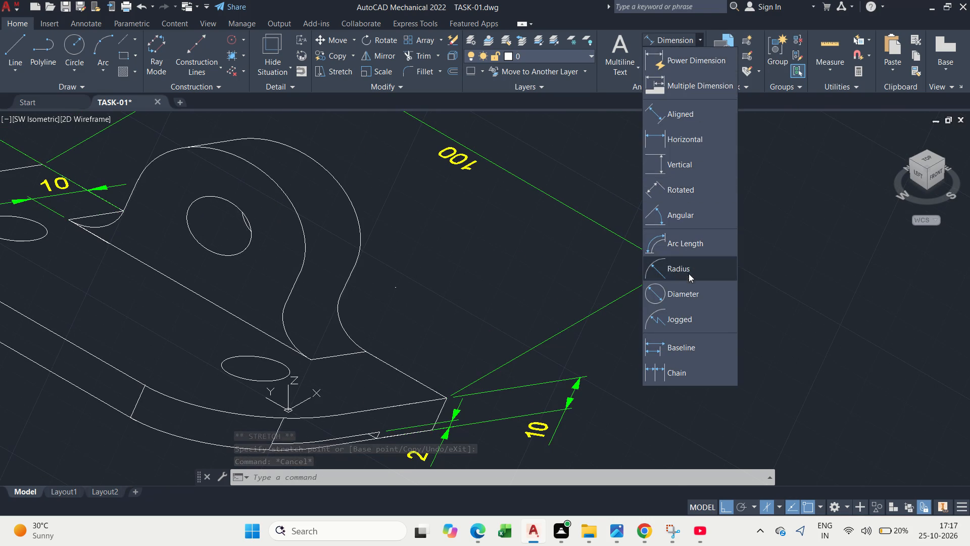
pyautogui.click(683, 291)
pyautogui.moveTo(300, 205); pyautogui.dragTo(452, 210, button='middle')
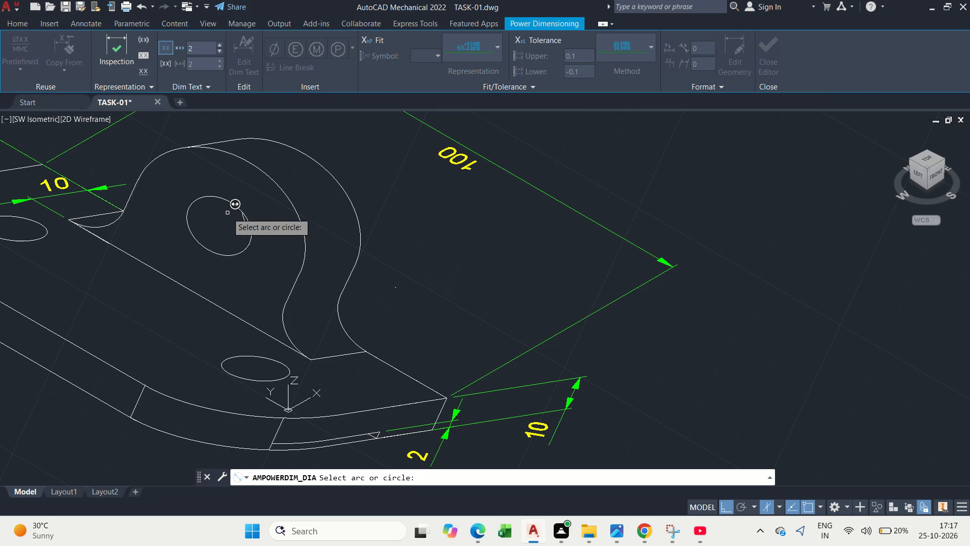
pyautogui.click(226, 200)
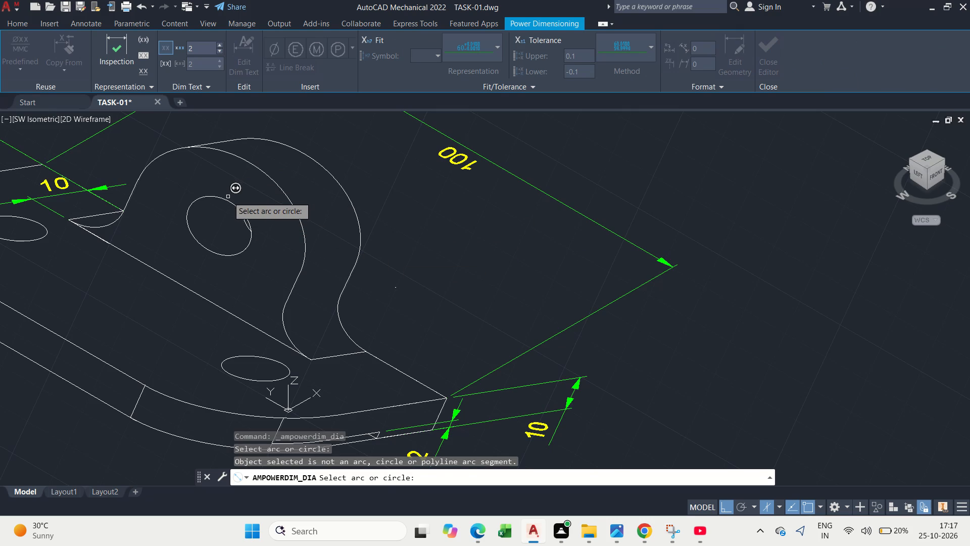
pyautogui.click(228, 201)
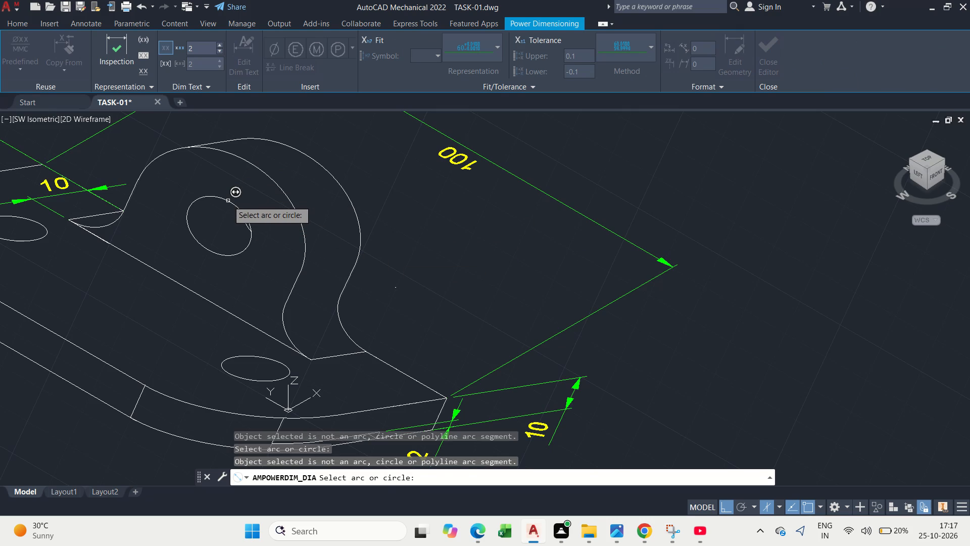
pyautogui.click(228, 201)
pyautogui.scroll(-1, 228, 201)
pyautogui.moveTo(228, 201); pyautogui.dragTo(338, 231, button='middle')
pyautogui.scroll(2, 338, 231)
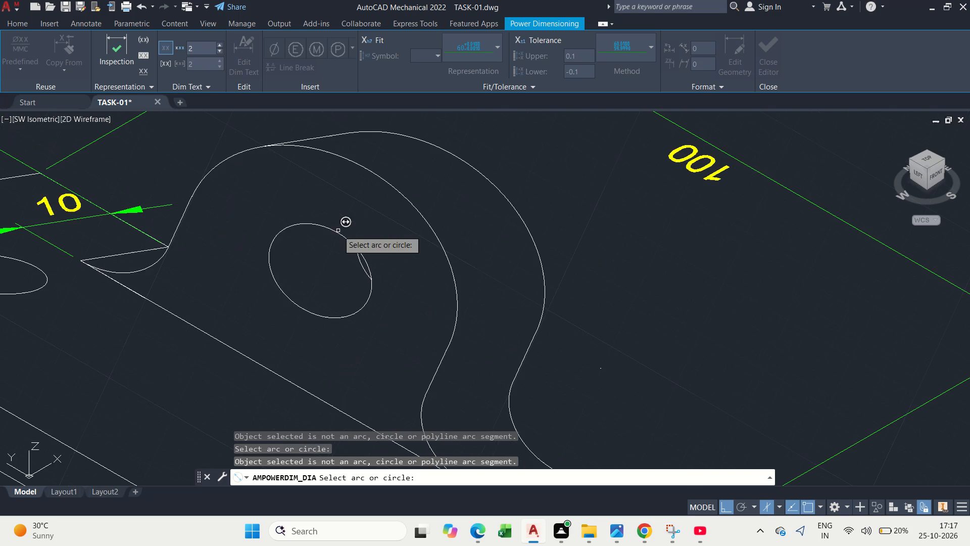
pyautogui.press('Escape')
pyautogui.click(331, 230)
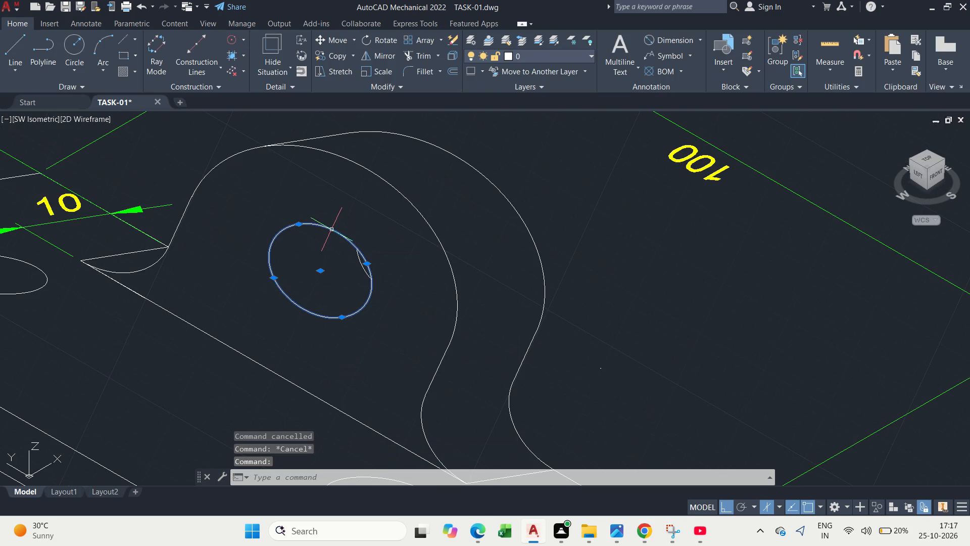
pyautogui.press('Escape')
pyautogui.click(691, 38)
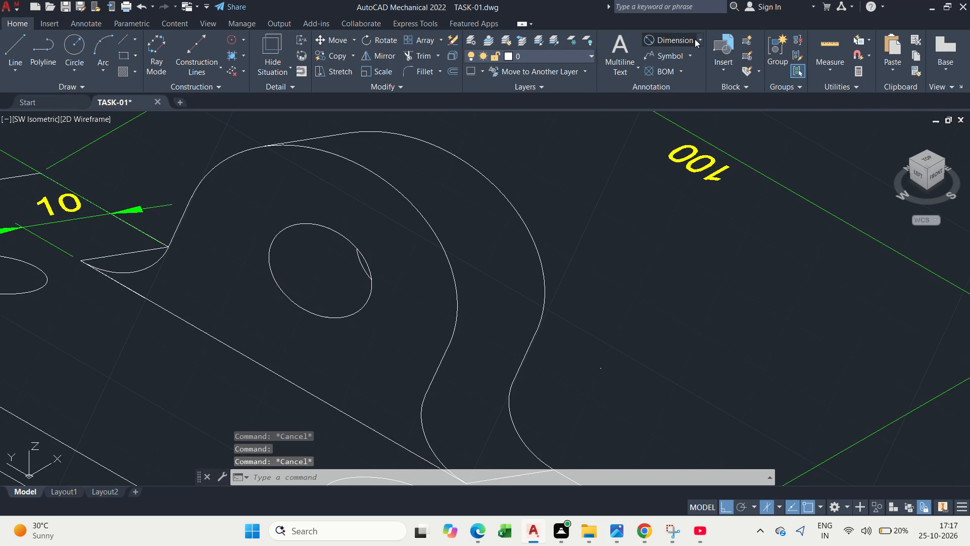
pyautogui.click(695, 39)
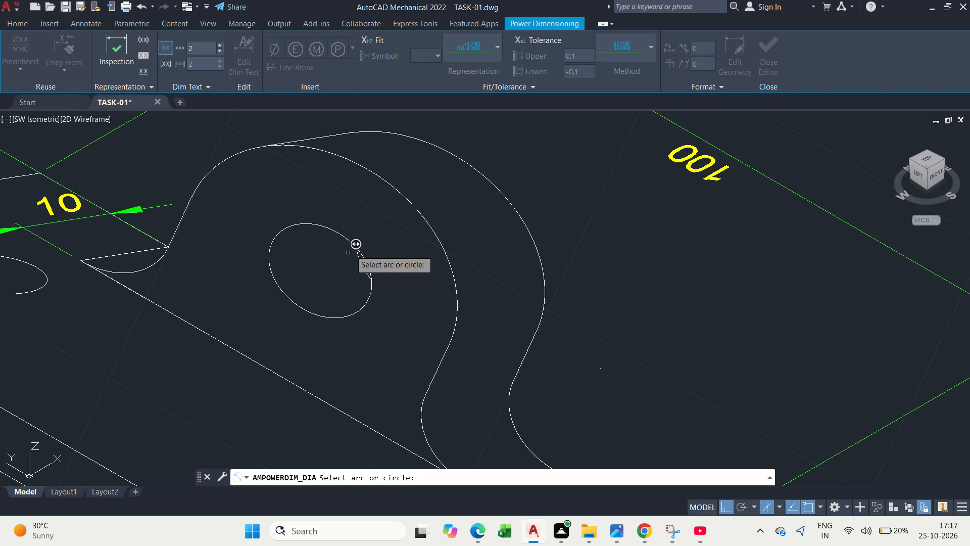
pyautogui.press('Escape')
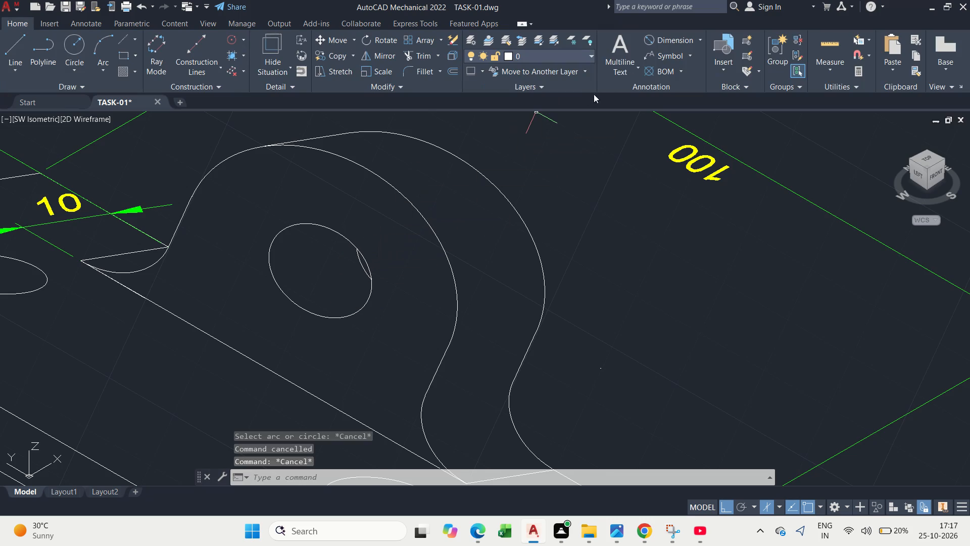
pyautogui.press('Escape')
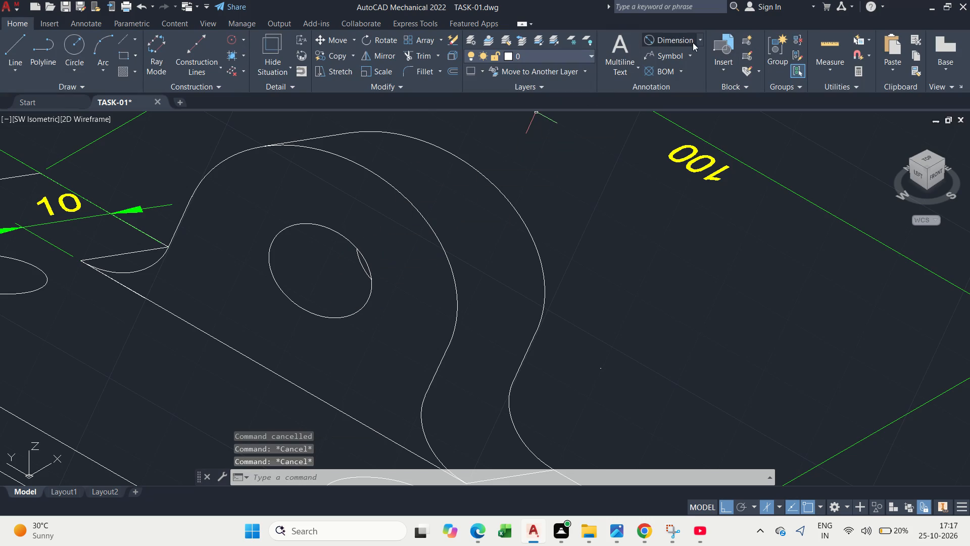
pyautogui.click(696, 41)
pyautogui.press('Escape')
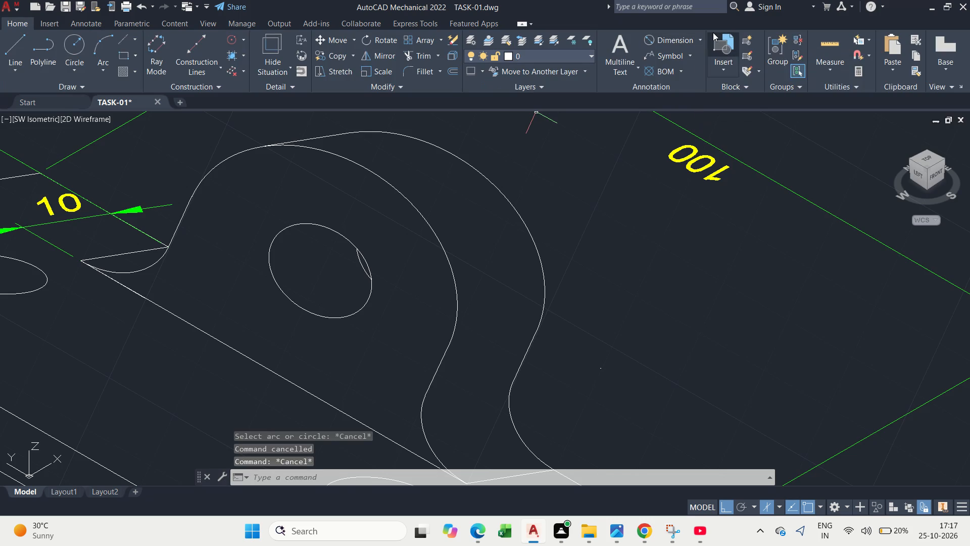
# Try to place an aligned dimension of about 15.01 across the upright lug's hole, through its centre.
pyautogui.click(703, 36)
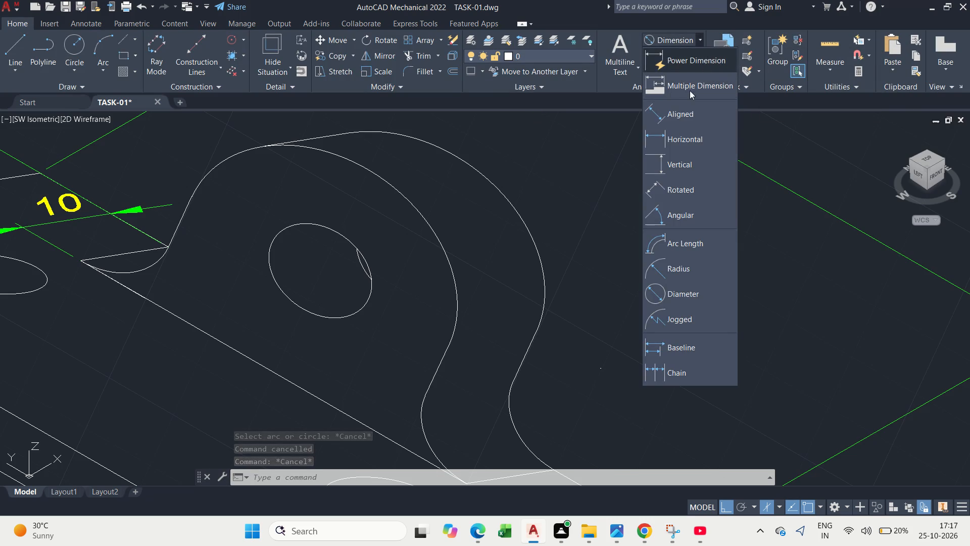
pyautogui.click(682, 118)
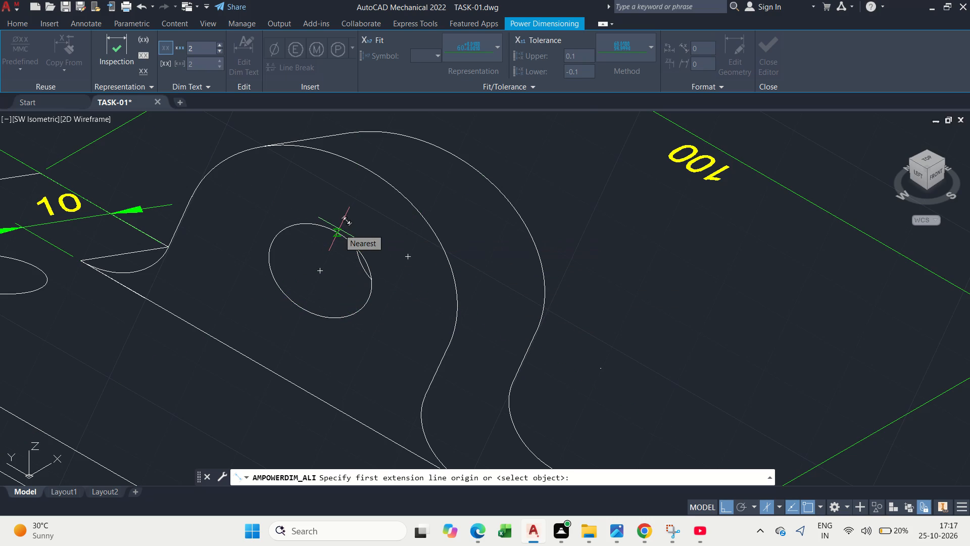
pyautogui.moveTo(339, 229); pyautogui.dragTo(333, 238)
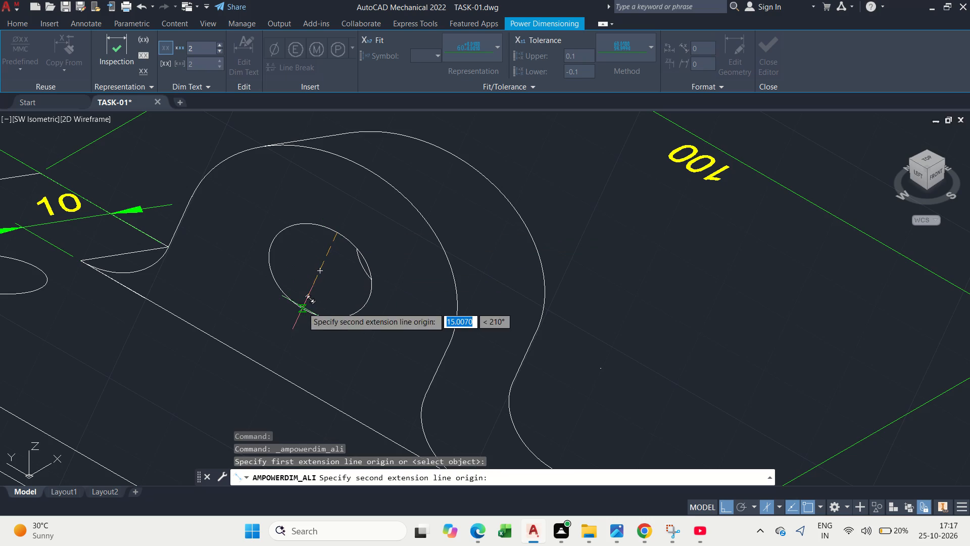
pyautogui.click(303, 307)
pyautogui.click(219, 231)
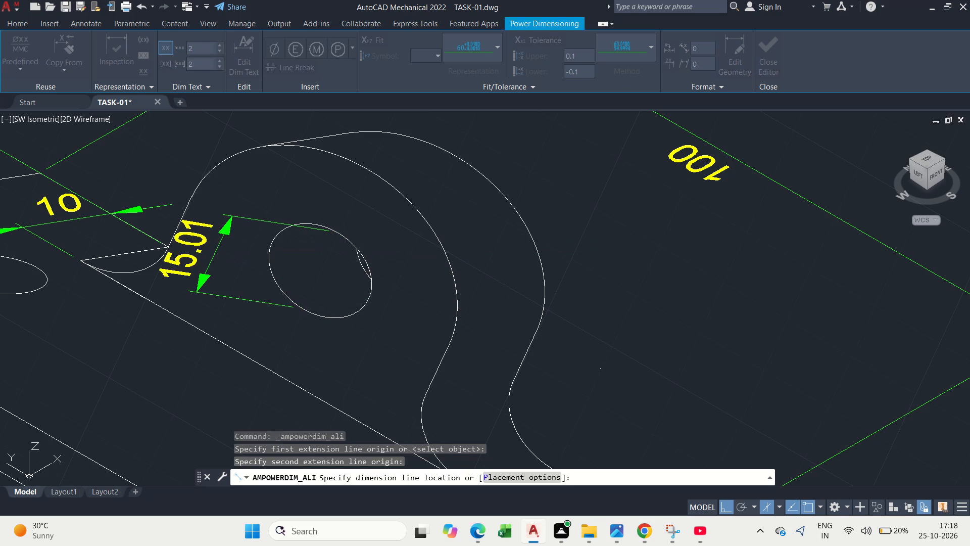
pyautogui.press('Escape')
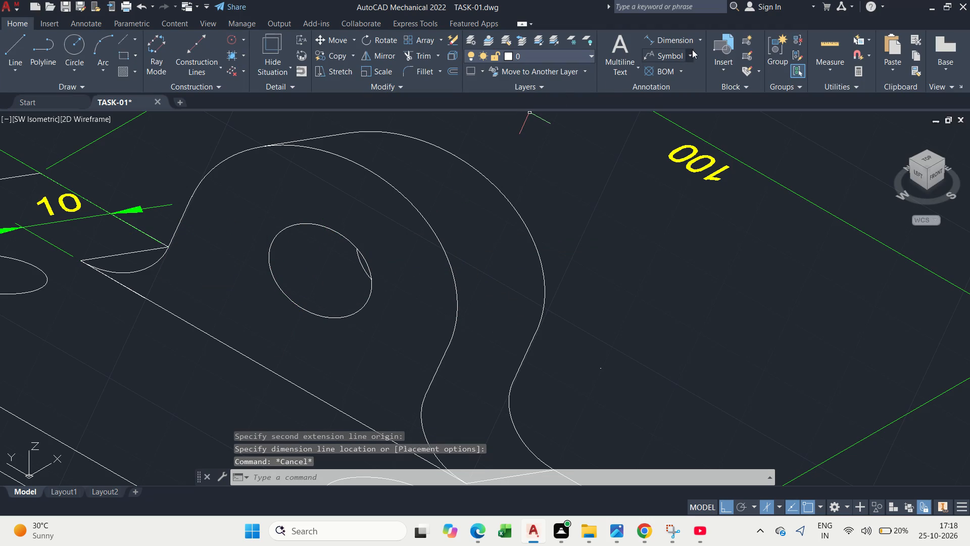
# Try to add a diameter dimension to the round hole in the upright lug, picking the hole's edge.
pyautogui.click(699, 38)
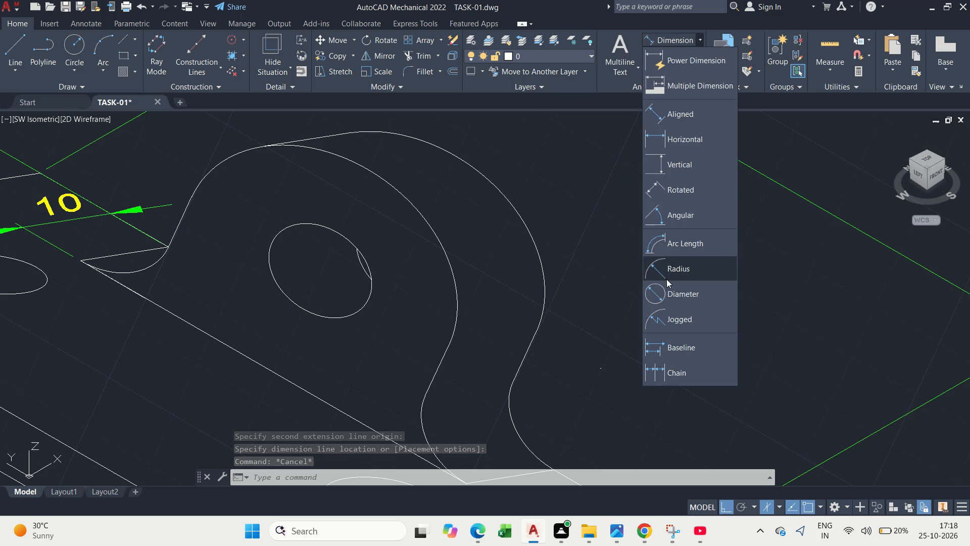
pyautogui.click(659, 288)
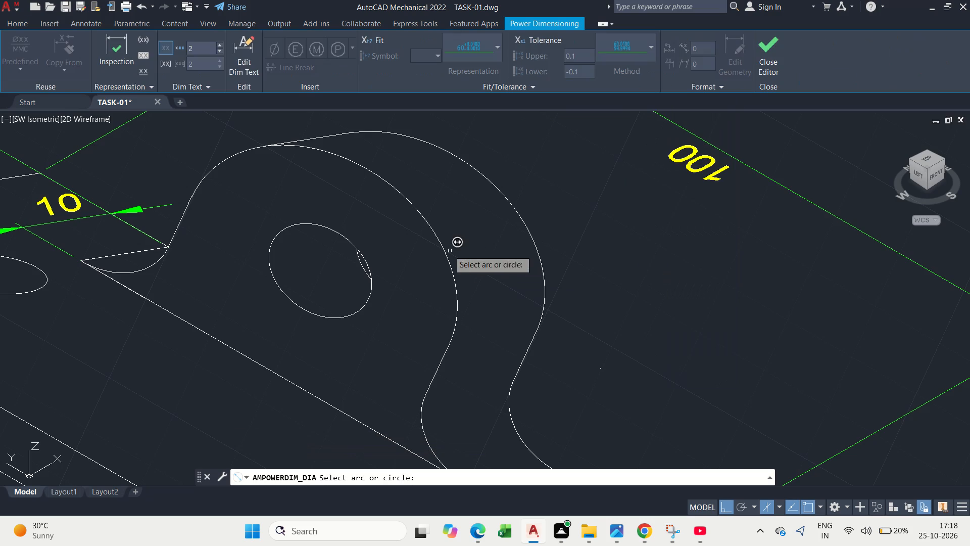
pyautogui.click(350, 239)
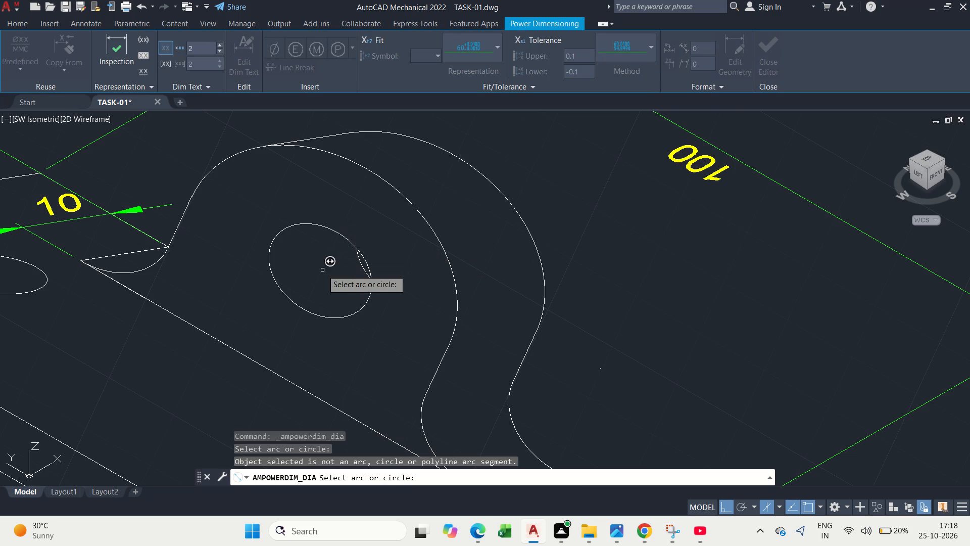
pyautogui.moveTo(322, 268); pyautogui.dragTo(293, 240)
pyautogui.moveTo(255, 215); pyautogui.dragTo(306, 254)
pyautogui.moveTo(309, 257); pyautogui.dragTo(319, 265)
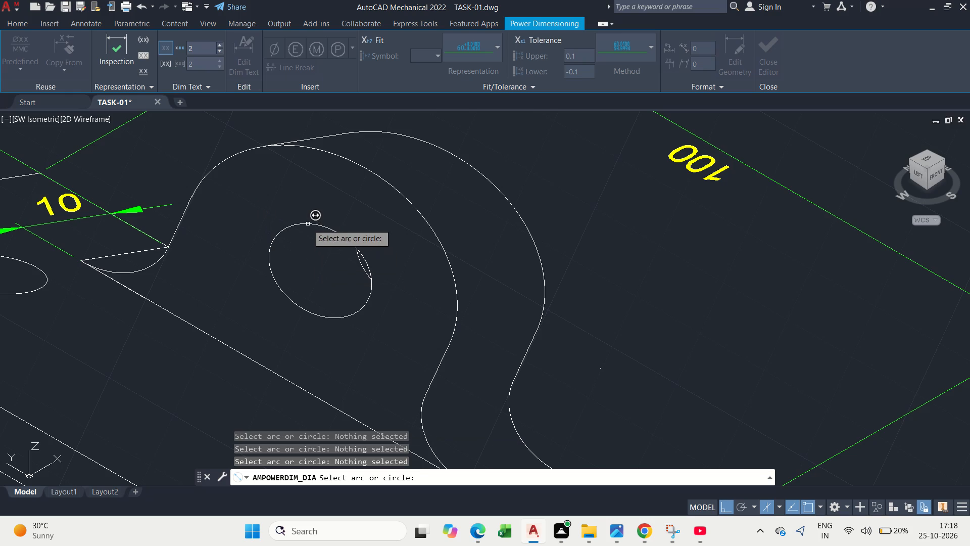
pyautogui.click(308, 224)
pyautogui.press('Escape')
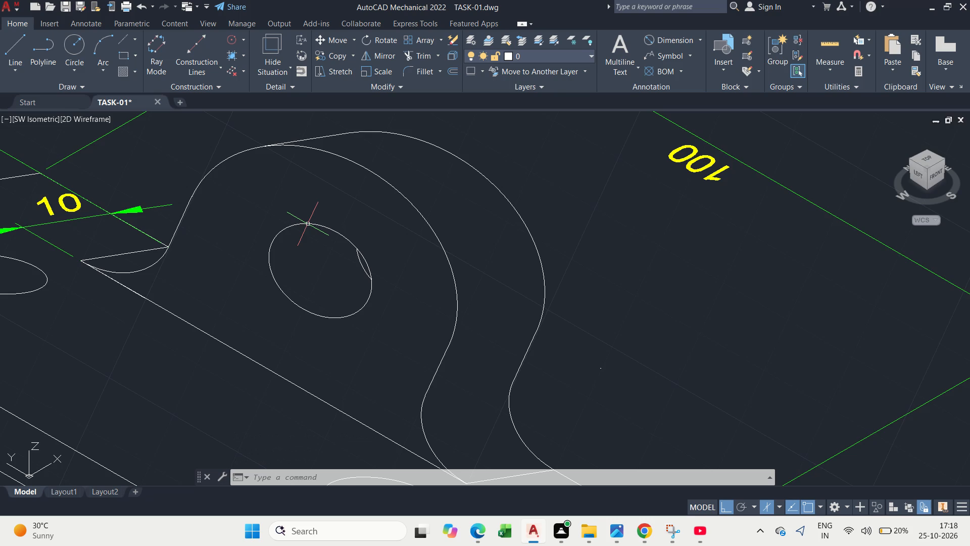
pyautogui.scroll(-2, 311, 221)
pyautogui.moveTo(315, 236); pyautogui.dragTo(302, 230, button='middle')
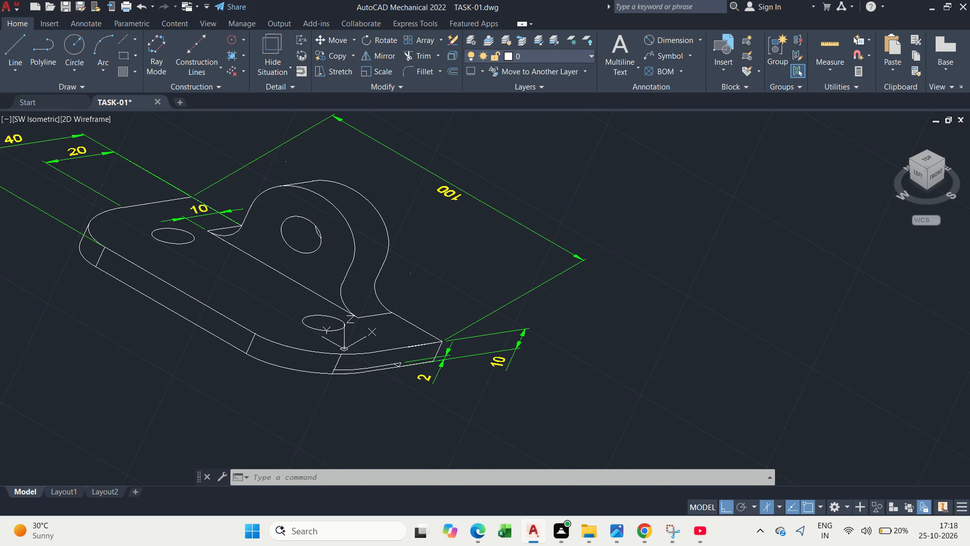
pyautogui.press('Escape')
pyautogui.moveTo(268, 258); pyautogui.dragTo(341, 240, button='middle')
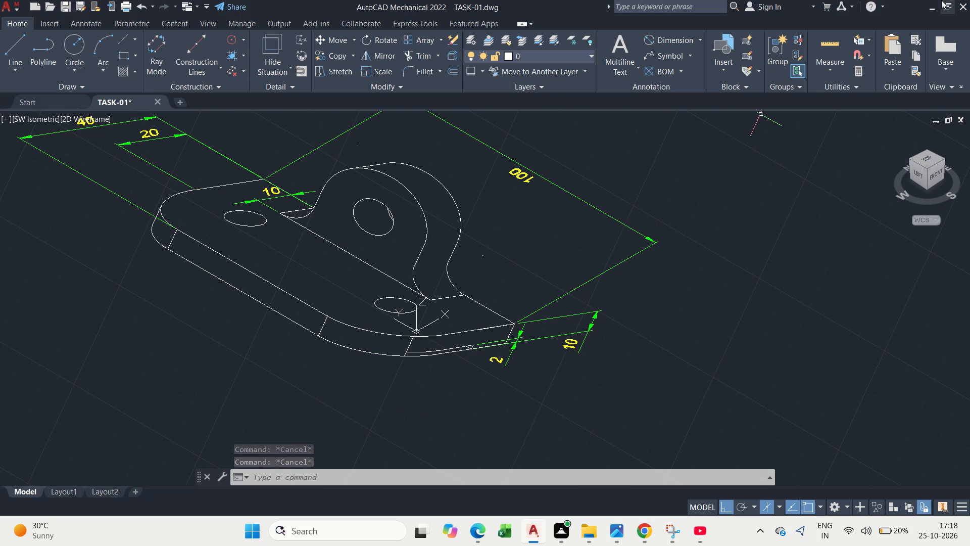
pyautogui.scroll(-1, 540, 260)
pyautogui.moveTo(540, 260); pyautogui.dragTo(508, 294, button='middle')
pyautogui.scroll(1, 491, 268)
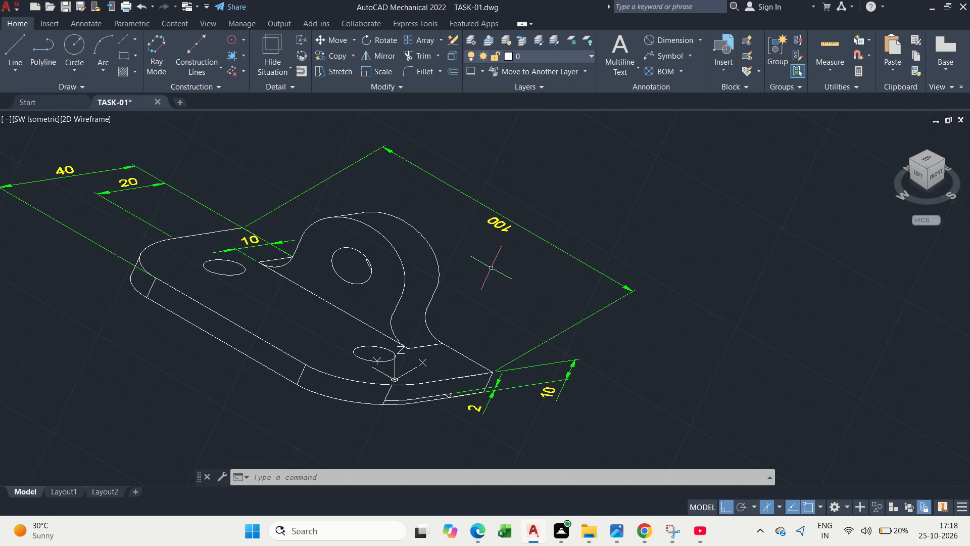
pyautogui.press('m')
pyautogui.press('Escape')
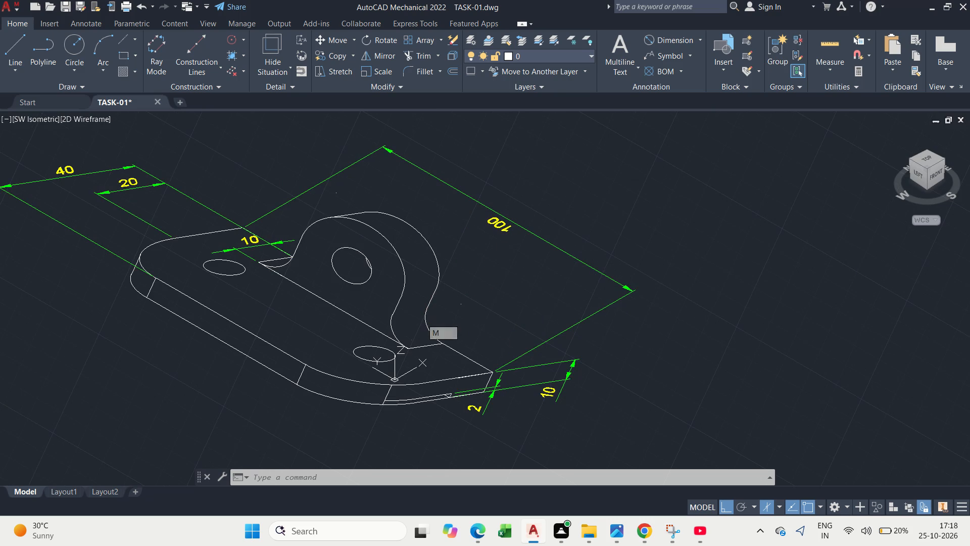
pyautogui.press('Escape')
# Oblique the 100-unit dimension along the base plate so its extension lines run parallel to the plate's thickness edge.
pyautogui.press('e')
pyautogui.press('d')
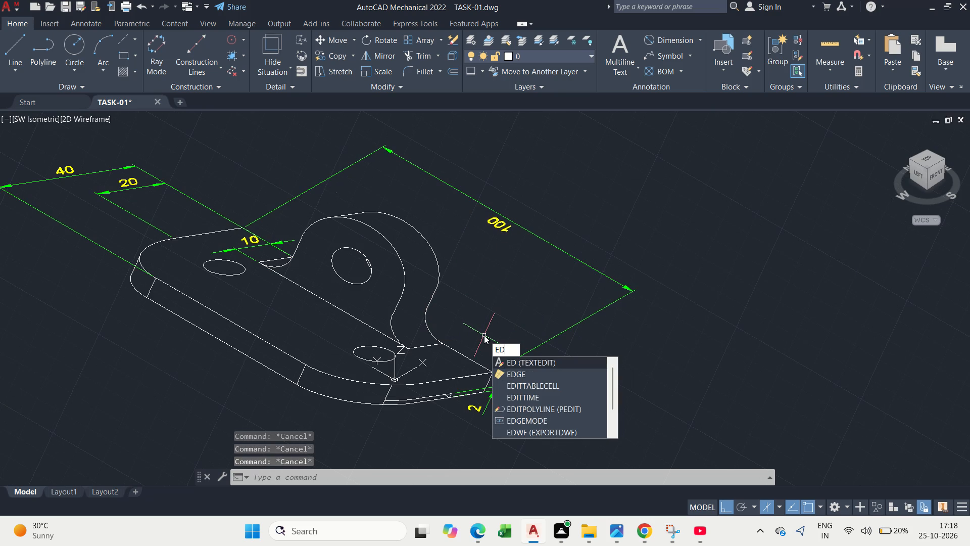
pyautogui.press('BackSpace')
pyautogui.press('BackSpace')
pyautogui.press('BackSpace')
pyautogui.write('DIM')
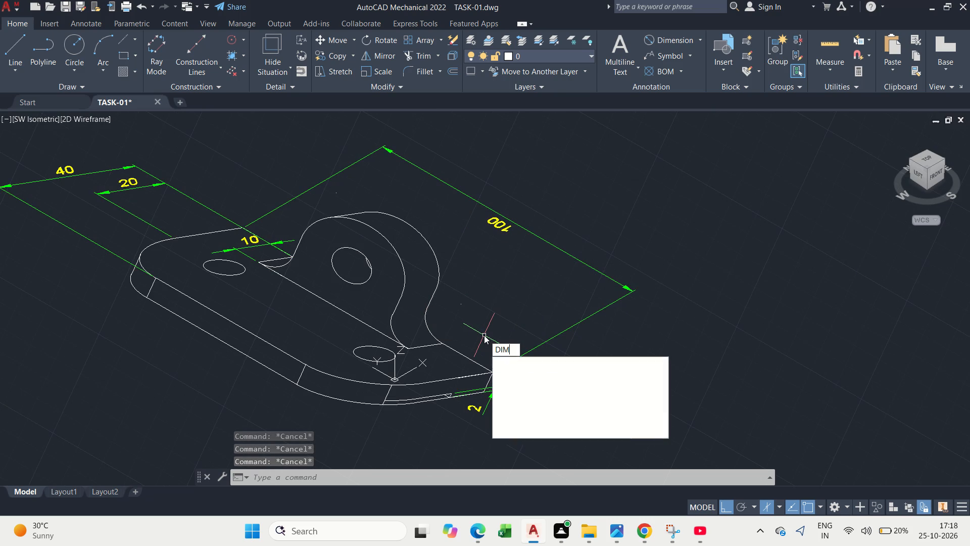
pyautogui.click(539, 374)
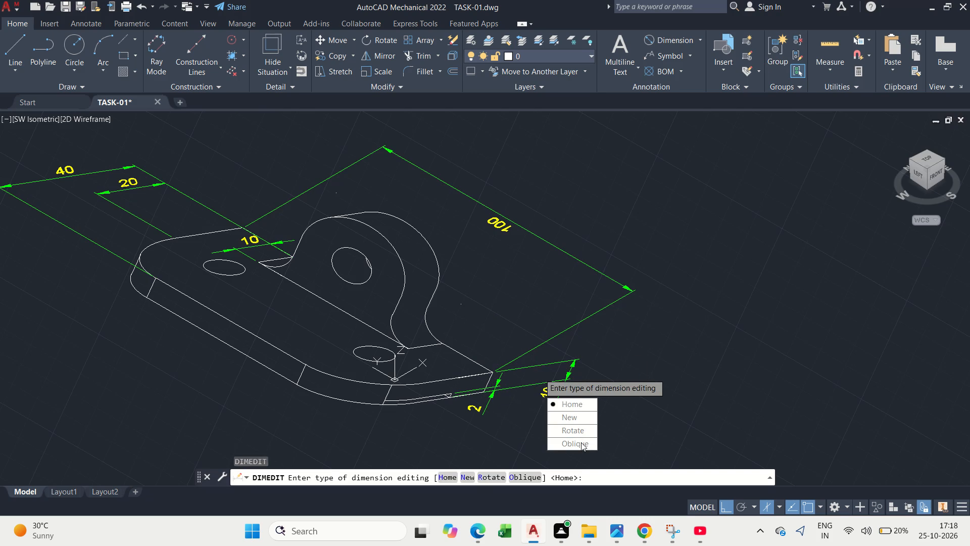
pyautogui.moveTo(581, 442); pyautogui.dragTo(539, 374)
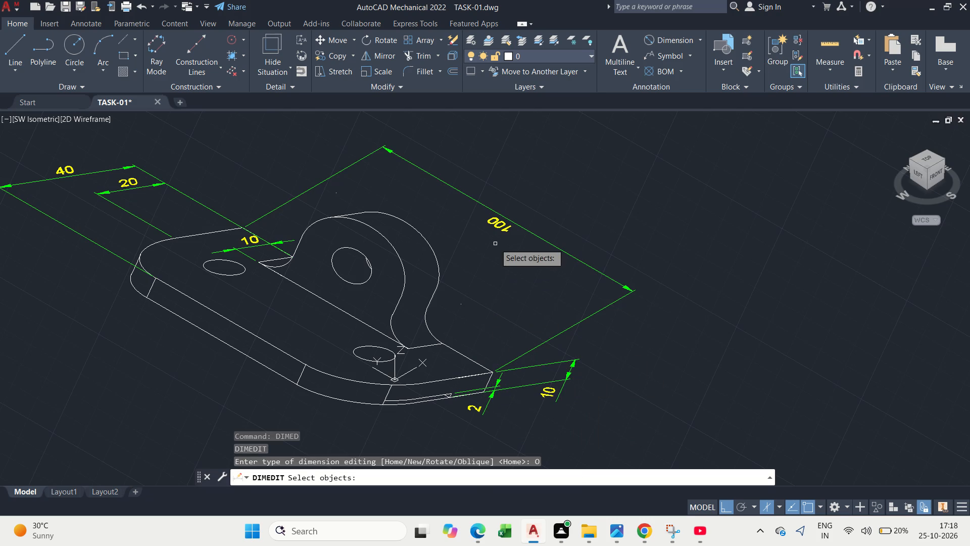
pyautogui.click(562, 335)
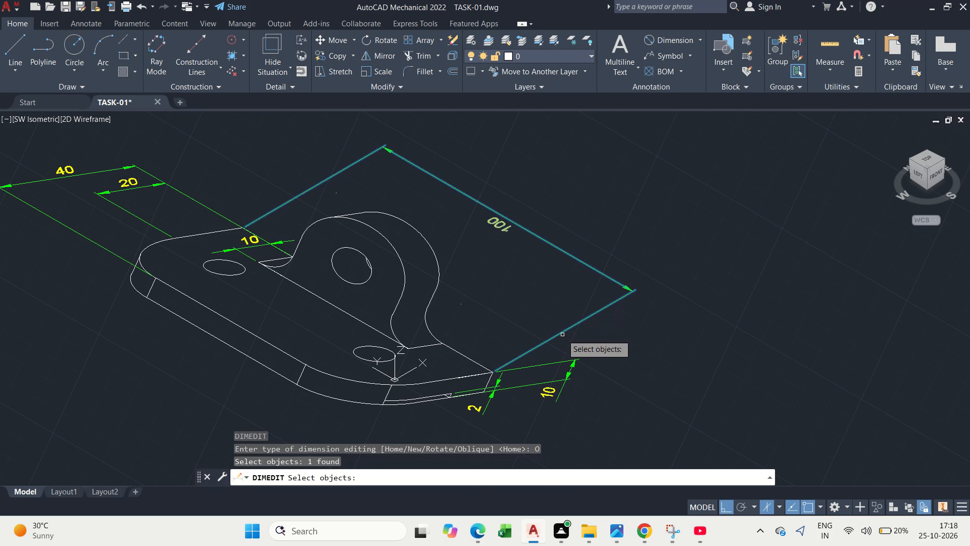
pyautogui.press('space')
pyautogui.scroll(3, 486, 387)
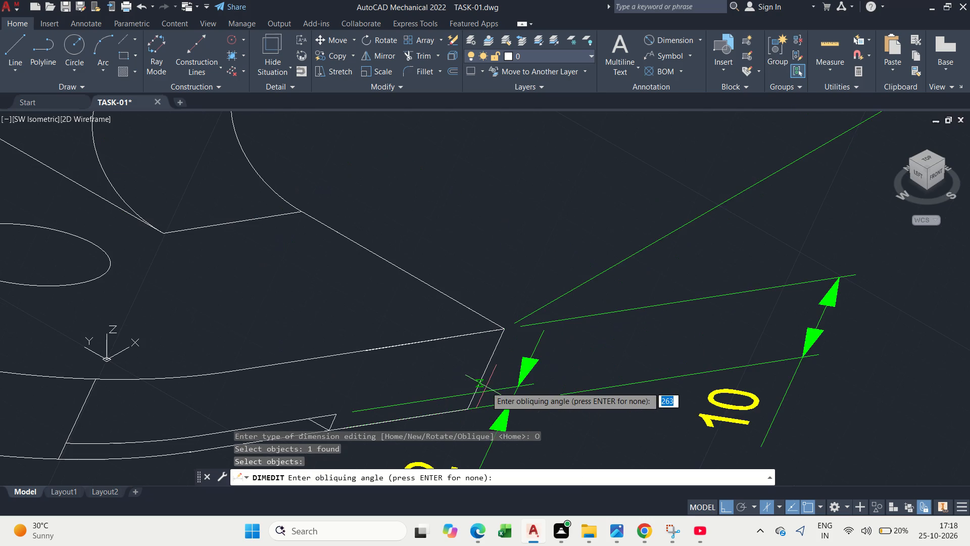
pyautogui.click(472, 408)
pyautogui.scroll(-3, 541, 212)
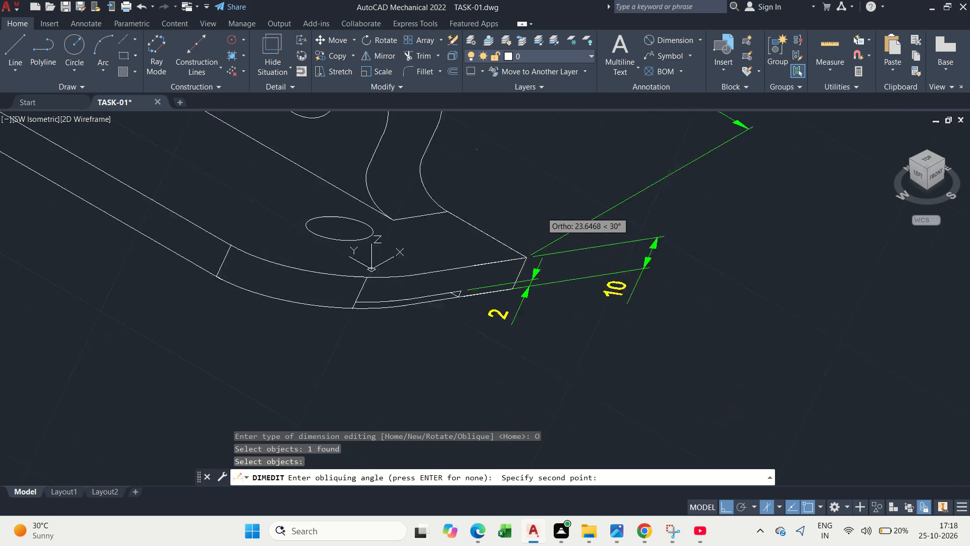
pyautogui.click(542, 204)
pyautogui.scroll(-1, 542, 204)
pyautogui.moveTo(542, 204); pyautogui.dragTo(444, 338, button='middle')
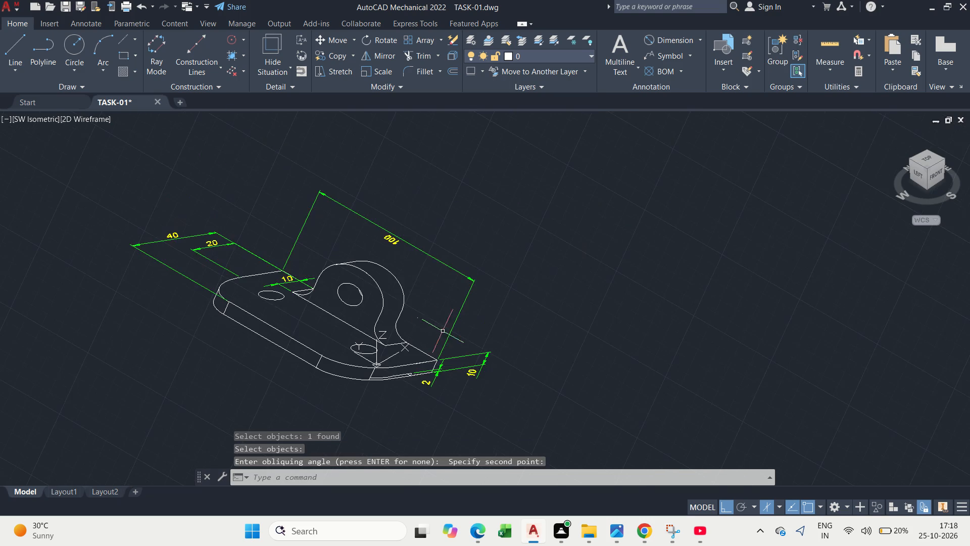
pyautogui.scroll(2, 389, 289)
pyautogui.press('Escape')
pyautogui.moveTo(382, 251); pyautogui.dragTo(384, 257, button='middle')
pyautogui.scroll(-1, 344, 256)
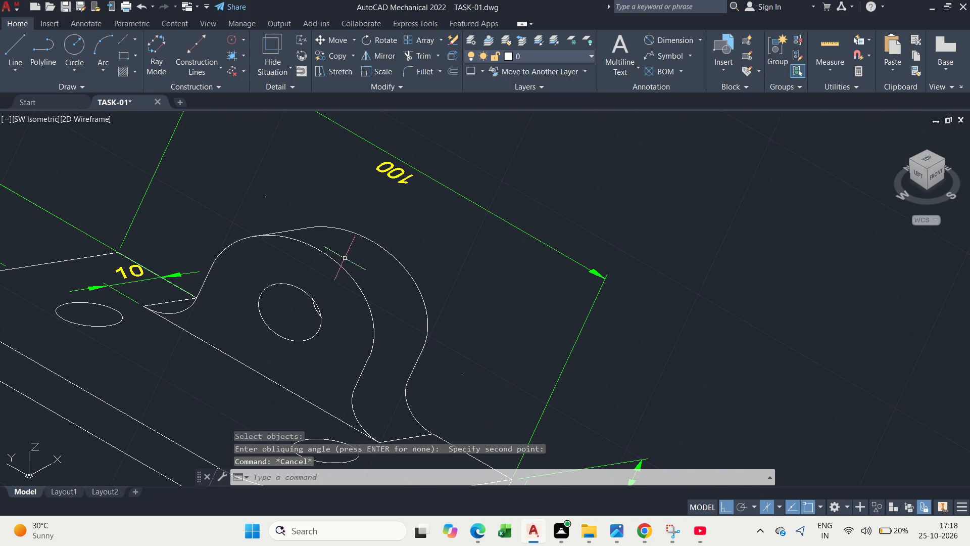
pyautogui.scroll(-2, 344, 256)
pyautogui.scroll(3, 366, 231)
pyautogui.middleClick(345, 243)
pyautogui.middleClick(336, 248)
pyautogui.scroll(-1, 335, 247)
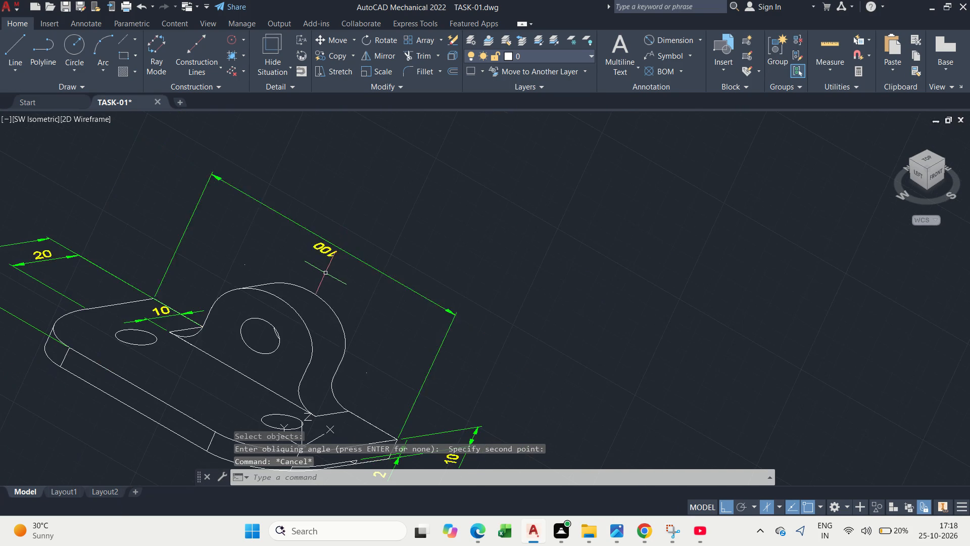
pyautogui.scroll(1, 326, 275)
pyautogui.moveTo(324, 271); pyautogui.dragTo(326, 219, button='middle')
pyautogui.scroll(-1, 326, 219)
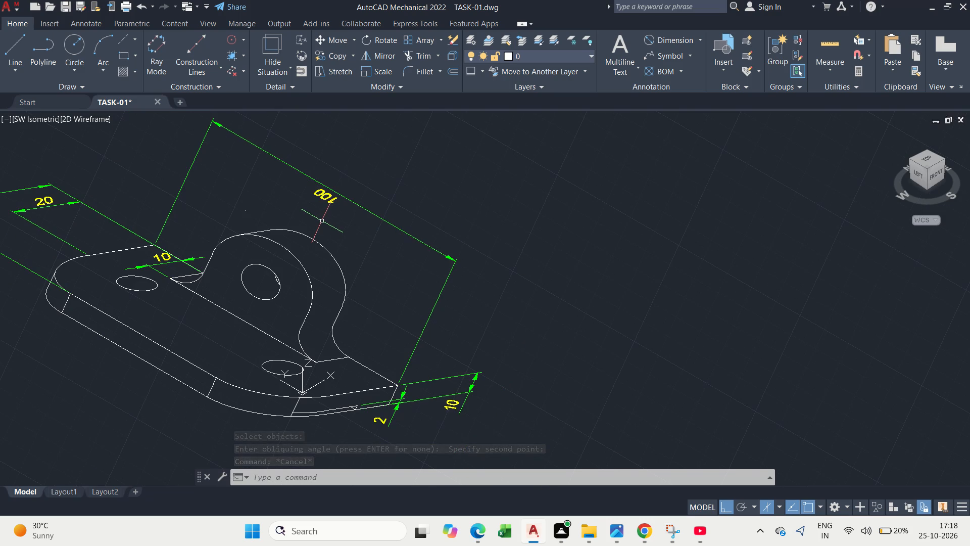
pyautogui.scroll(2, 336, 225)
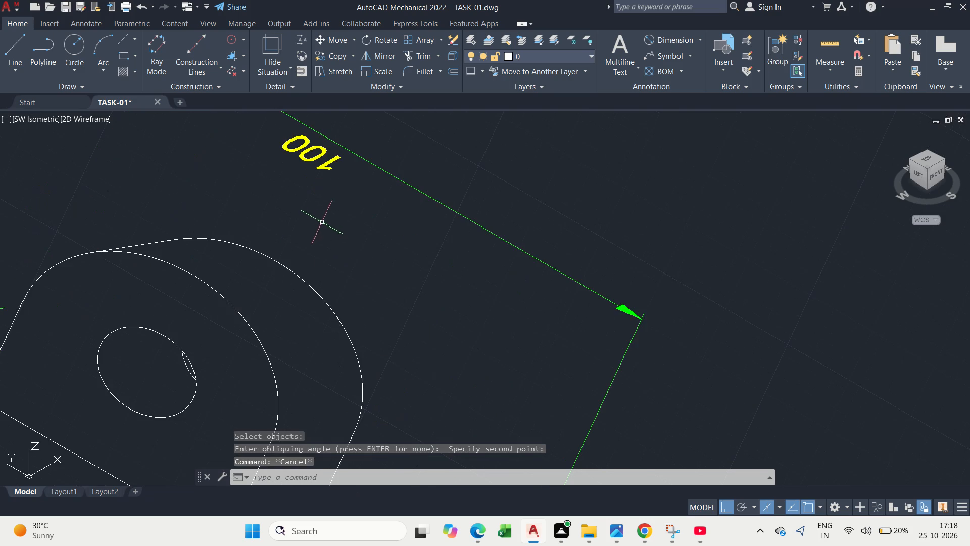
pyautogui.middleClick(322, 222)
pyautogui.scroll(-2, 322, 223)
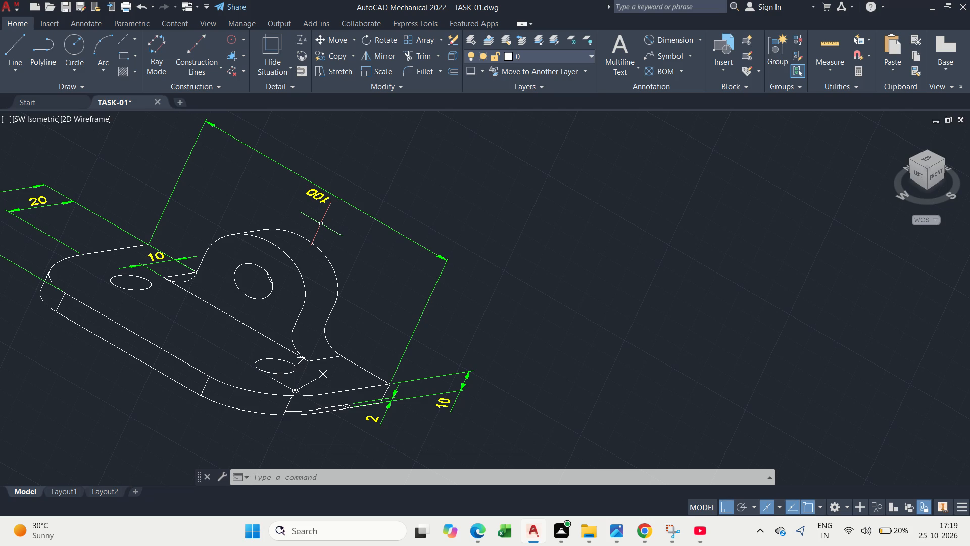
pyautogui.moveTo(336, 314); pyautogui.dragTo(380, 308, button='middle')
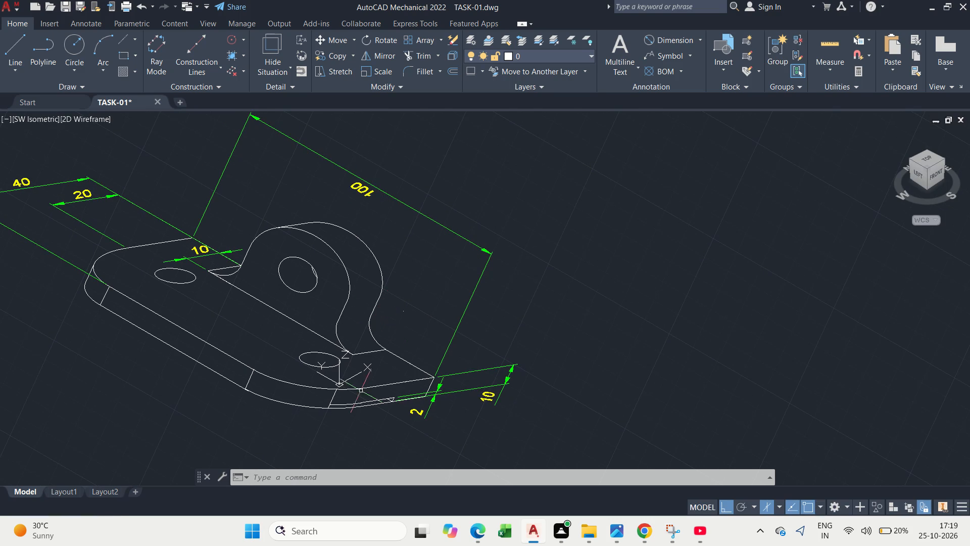
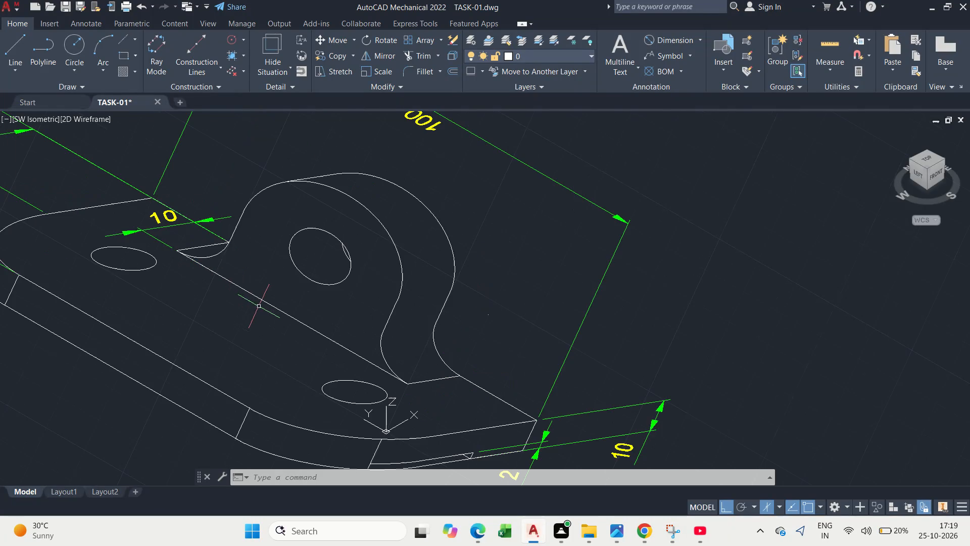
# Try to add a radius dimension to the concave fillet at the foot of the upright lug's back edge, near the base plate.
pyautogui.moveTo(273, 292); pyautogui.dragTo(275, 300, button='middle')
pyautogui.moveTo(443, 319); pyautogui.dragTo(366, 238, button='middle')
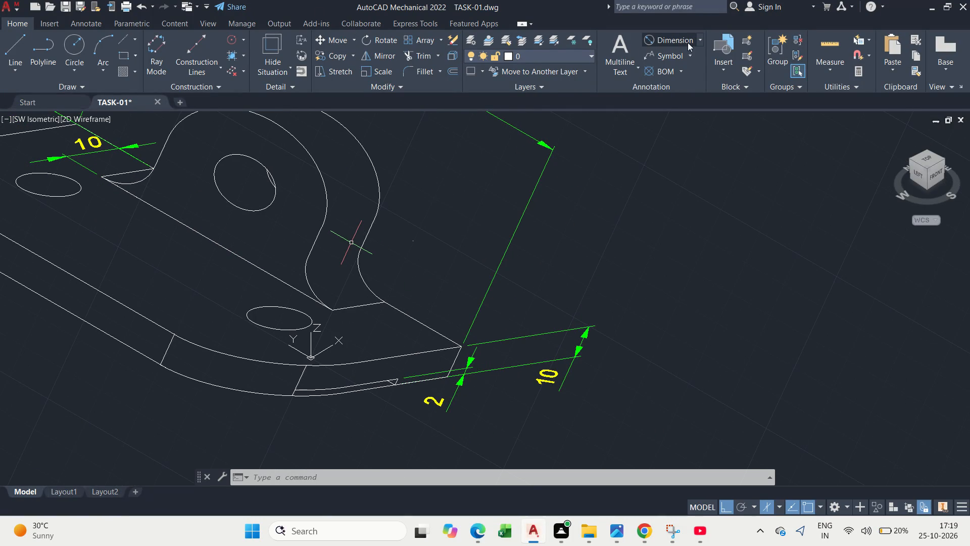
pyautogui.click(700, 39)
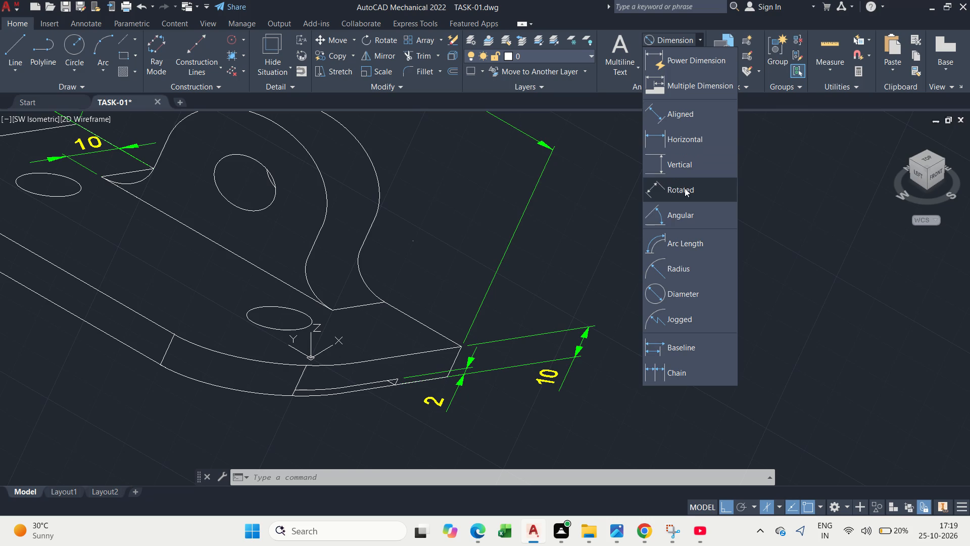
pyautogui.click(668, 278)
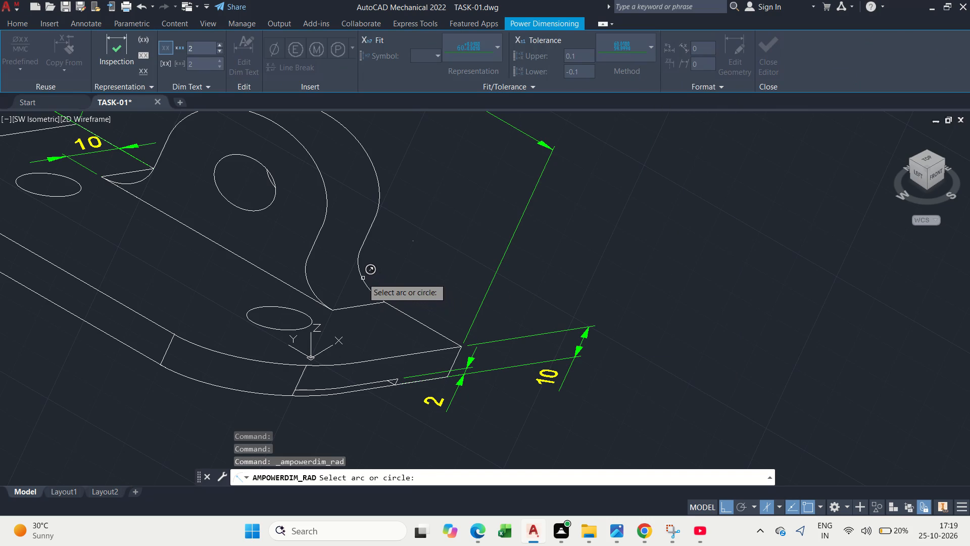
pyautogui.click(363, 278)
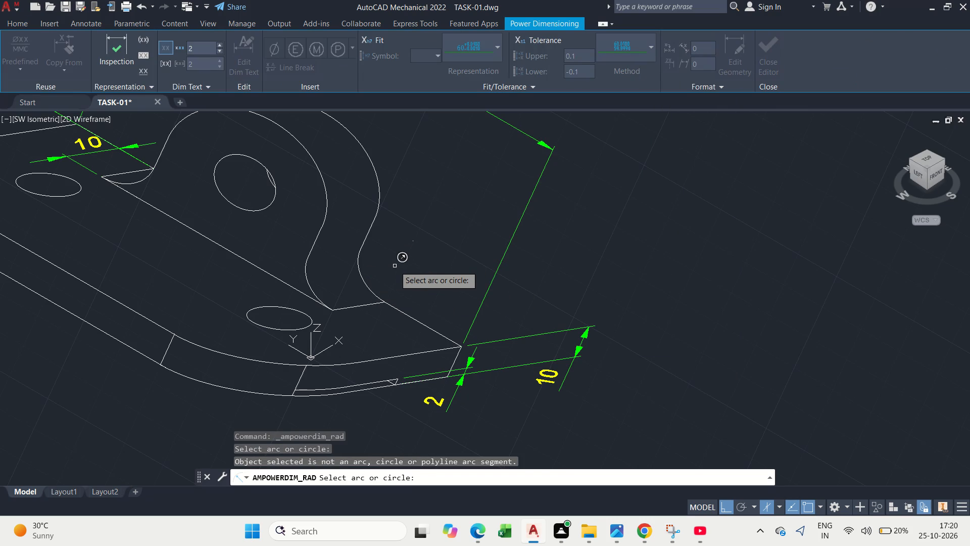
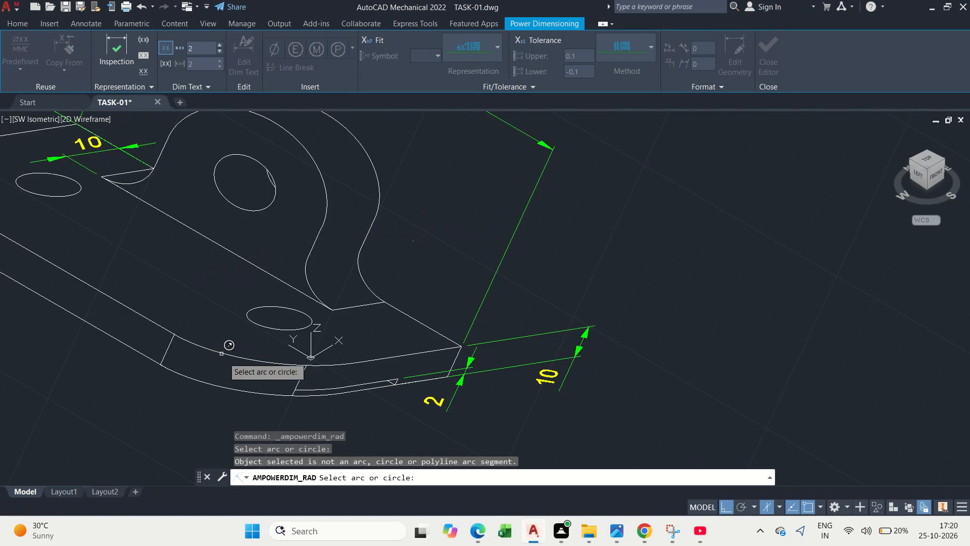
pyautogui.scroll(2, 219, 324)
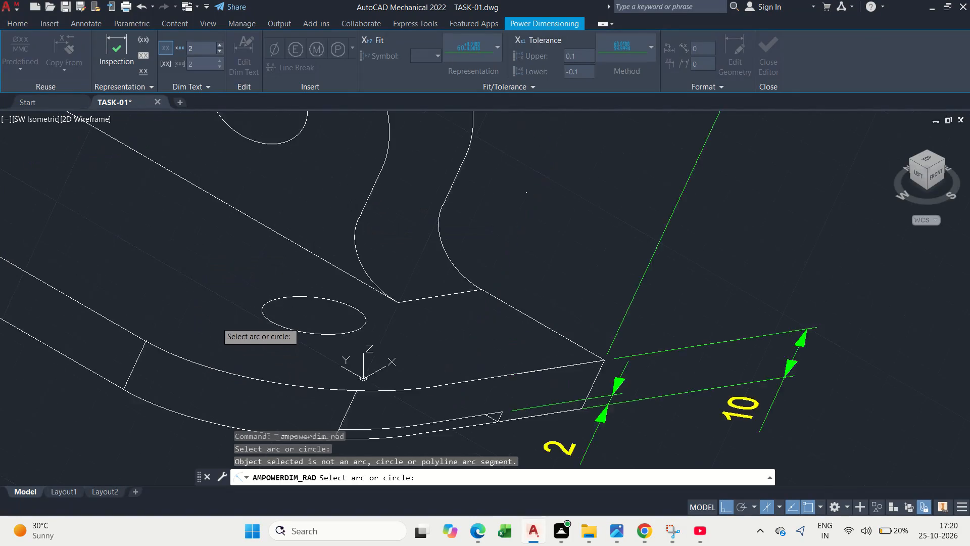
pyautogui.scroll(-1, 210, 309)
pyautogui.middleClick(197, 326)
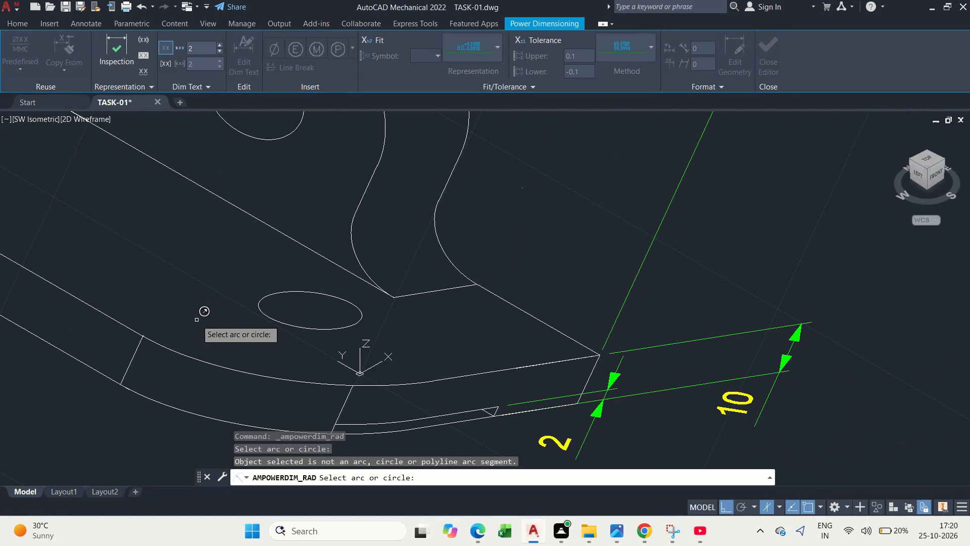
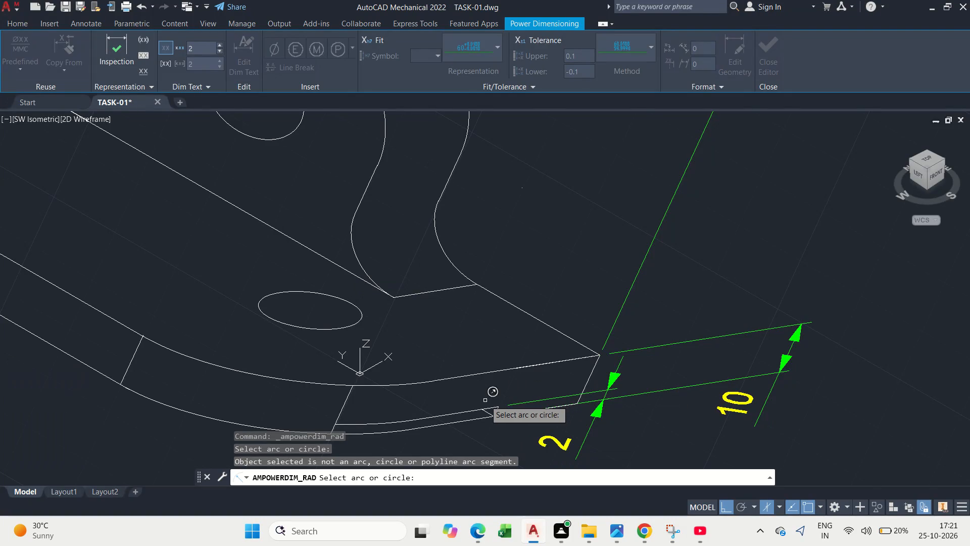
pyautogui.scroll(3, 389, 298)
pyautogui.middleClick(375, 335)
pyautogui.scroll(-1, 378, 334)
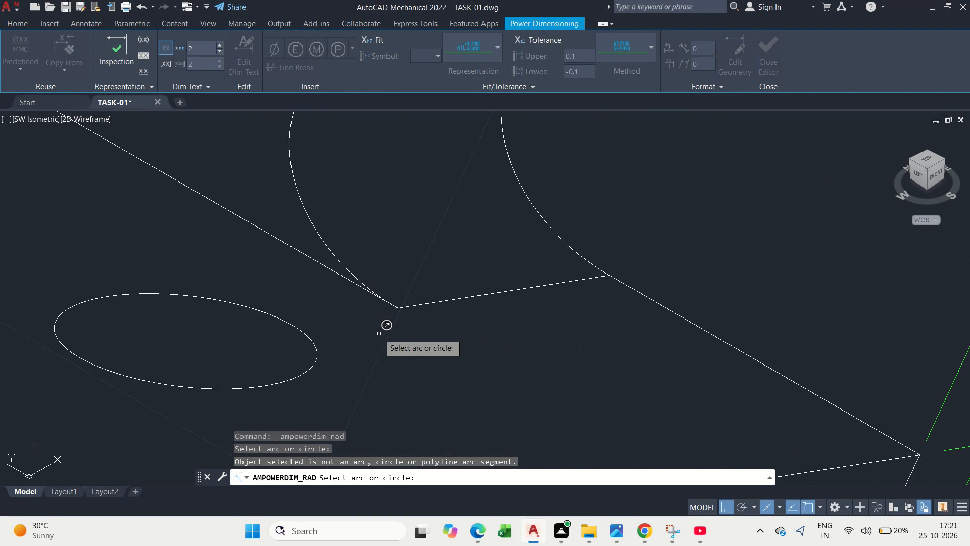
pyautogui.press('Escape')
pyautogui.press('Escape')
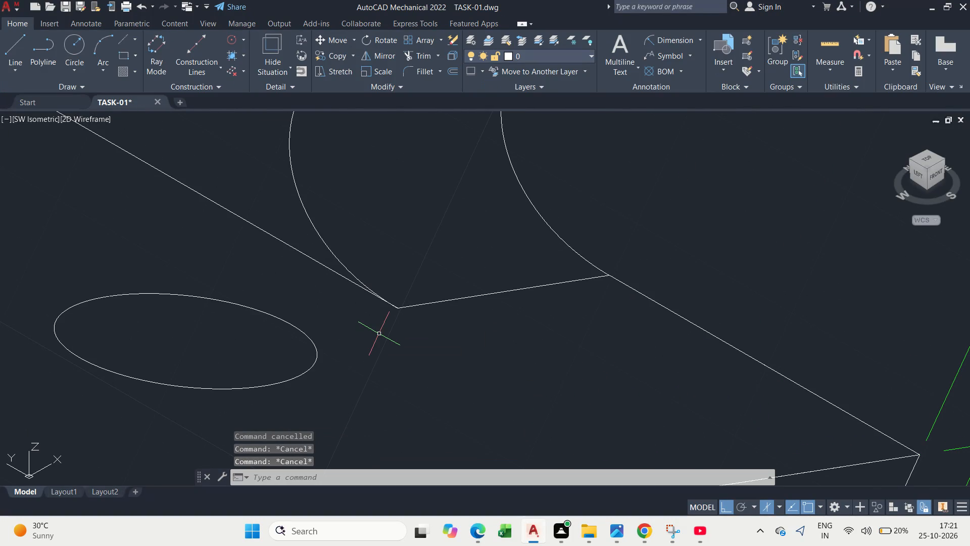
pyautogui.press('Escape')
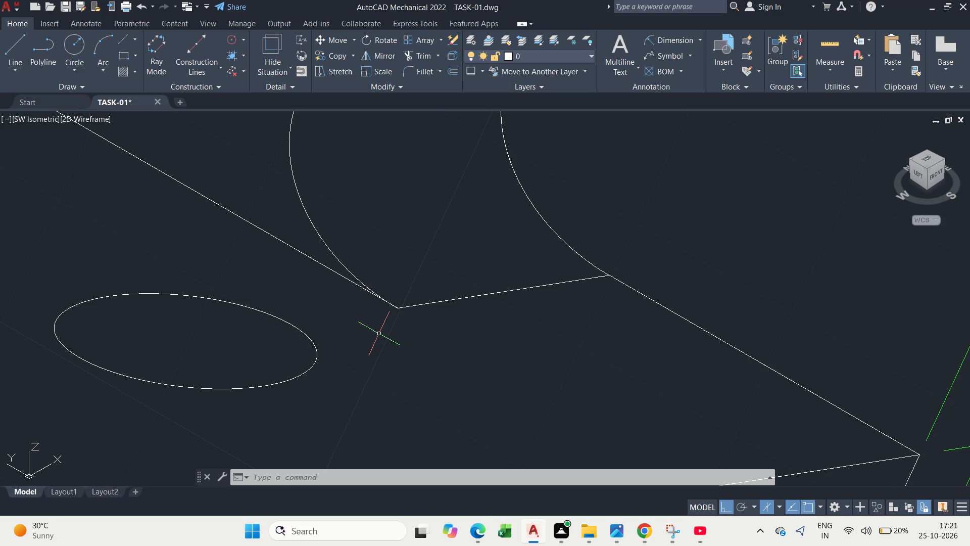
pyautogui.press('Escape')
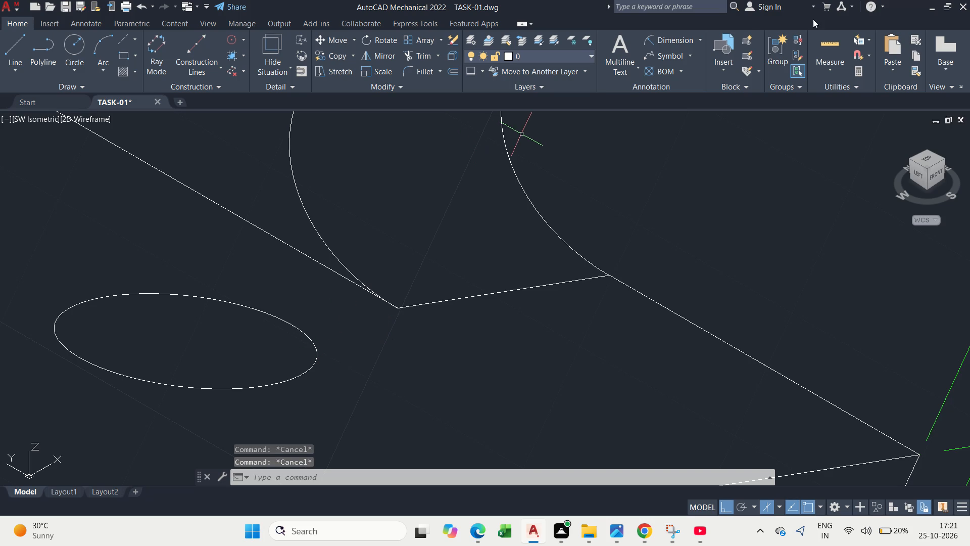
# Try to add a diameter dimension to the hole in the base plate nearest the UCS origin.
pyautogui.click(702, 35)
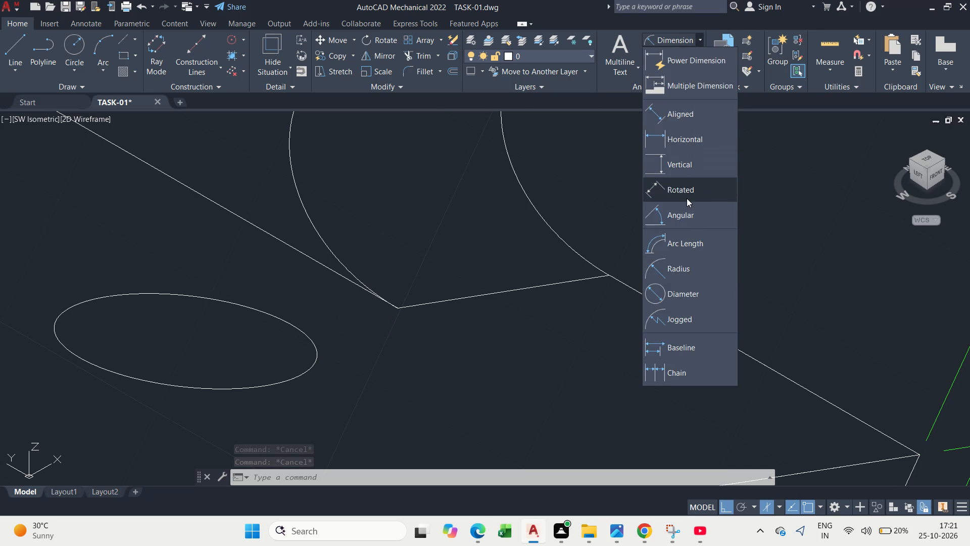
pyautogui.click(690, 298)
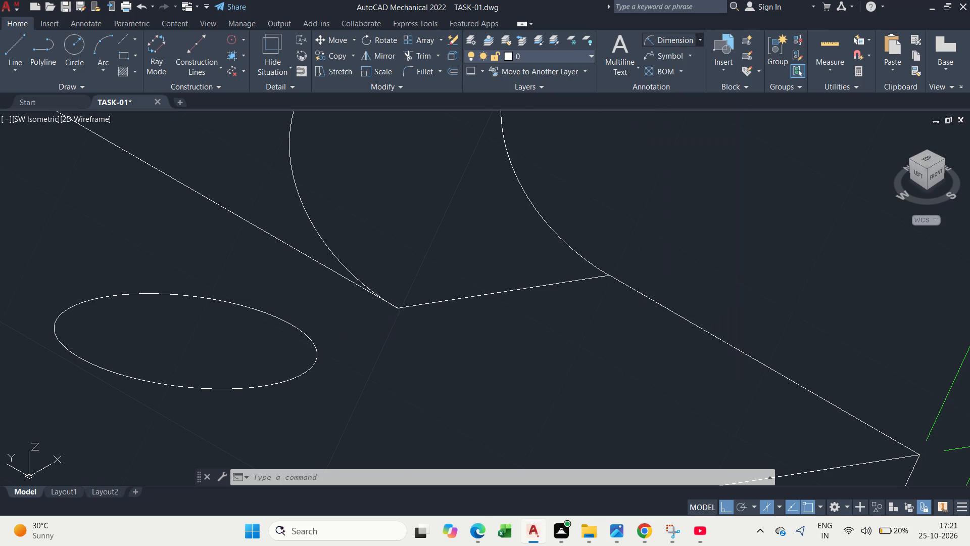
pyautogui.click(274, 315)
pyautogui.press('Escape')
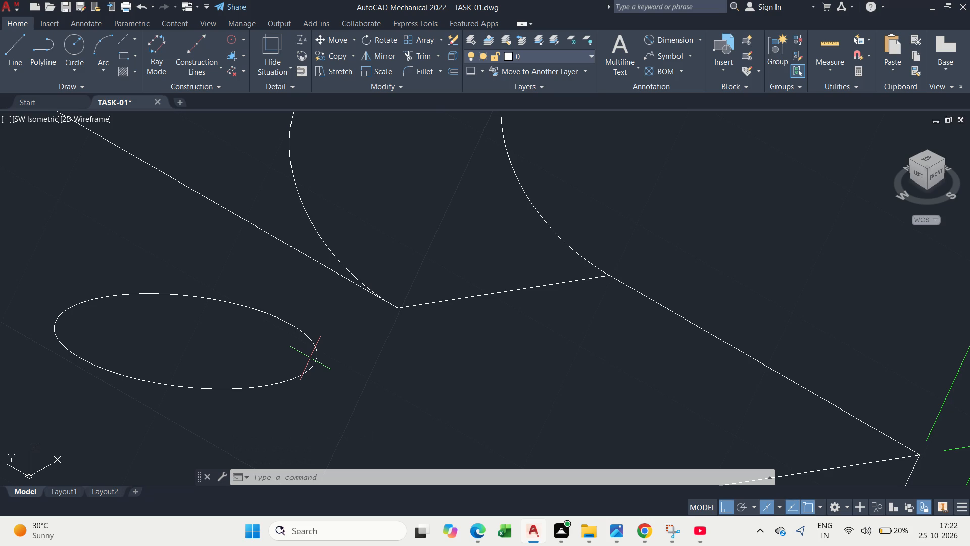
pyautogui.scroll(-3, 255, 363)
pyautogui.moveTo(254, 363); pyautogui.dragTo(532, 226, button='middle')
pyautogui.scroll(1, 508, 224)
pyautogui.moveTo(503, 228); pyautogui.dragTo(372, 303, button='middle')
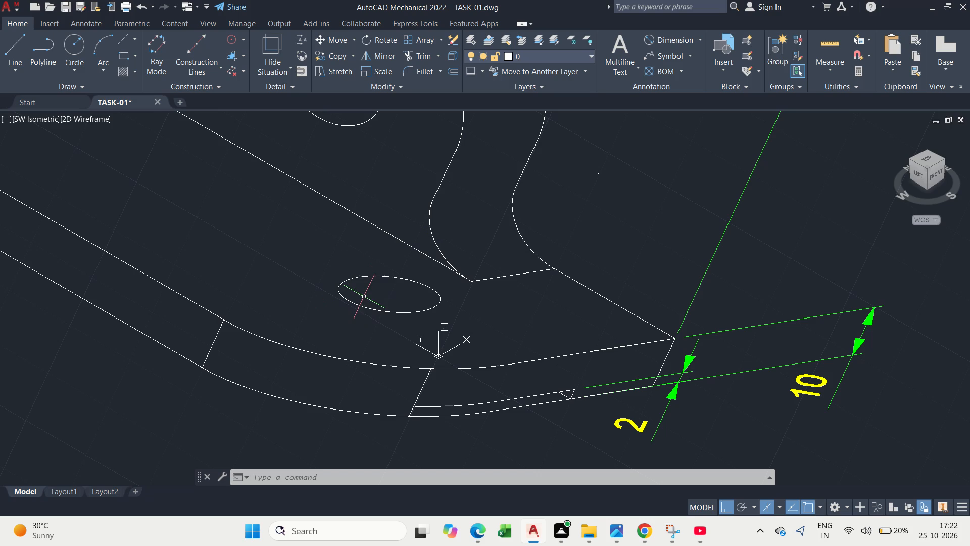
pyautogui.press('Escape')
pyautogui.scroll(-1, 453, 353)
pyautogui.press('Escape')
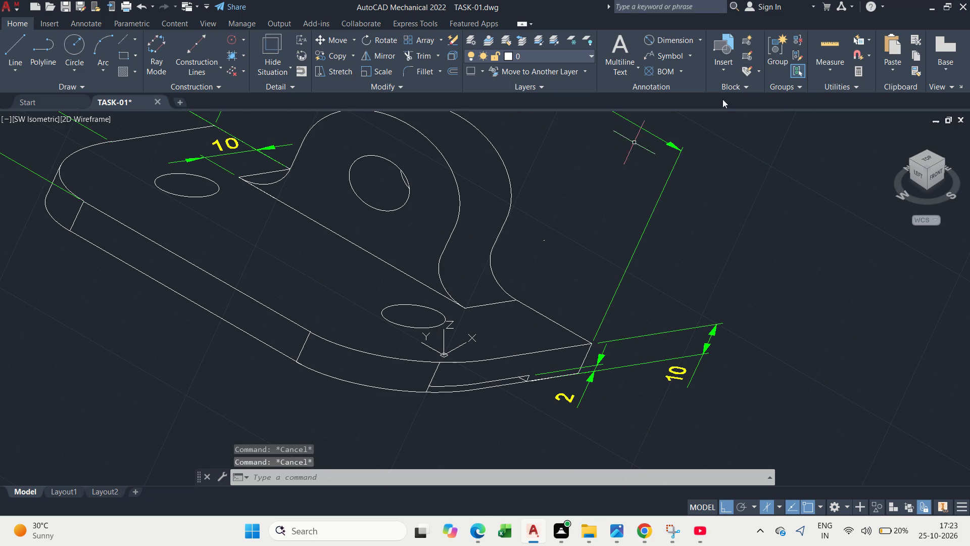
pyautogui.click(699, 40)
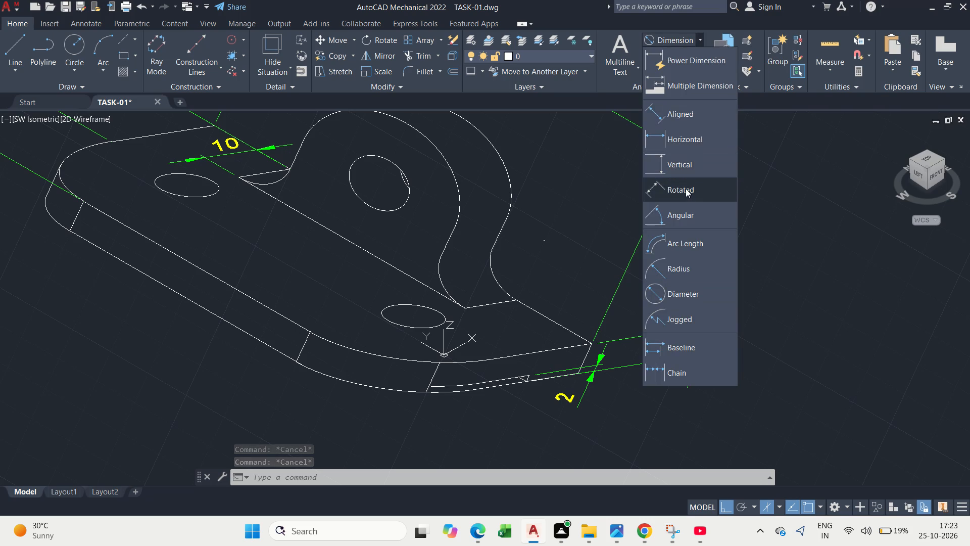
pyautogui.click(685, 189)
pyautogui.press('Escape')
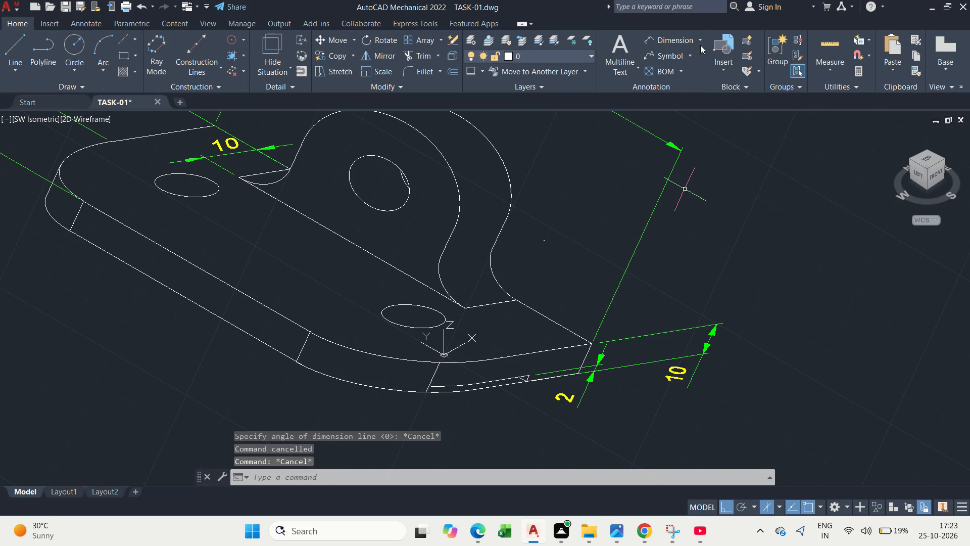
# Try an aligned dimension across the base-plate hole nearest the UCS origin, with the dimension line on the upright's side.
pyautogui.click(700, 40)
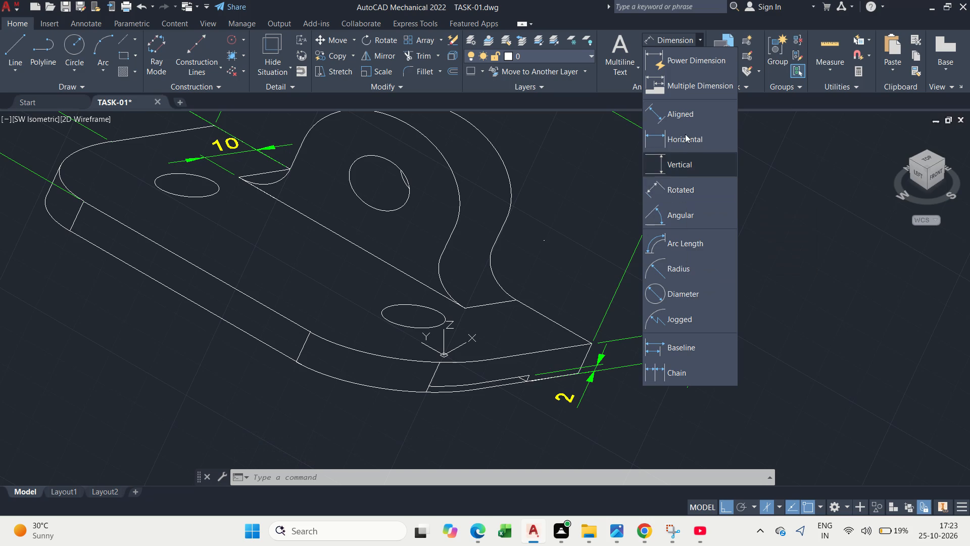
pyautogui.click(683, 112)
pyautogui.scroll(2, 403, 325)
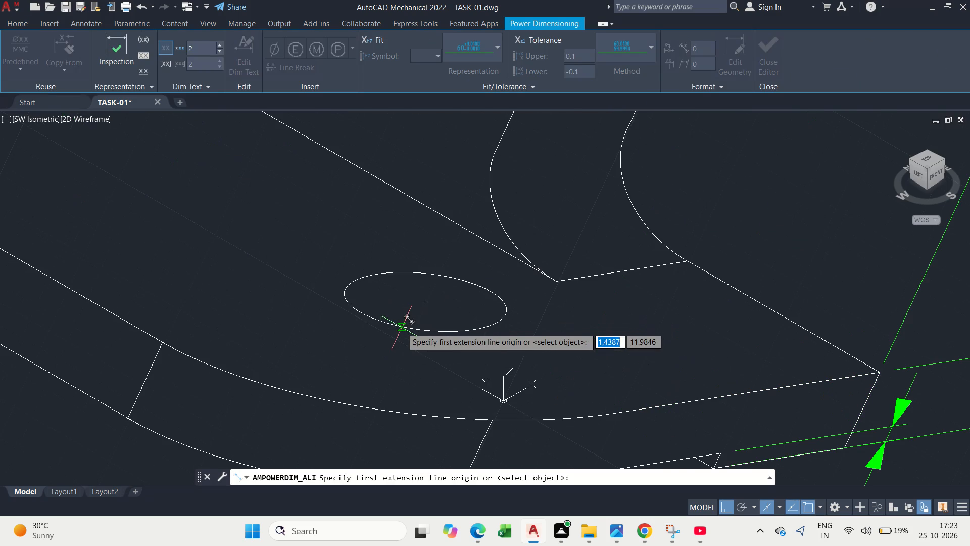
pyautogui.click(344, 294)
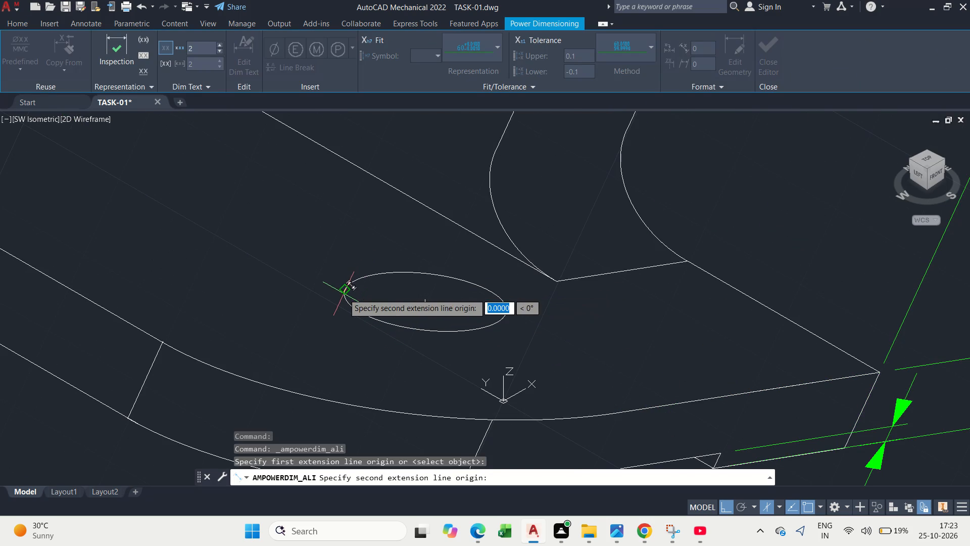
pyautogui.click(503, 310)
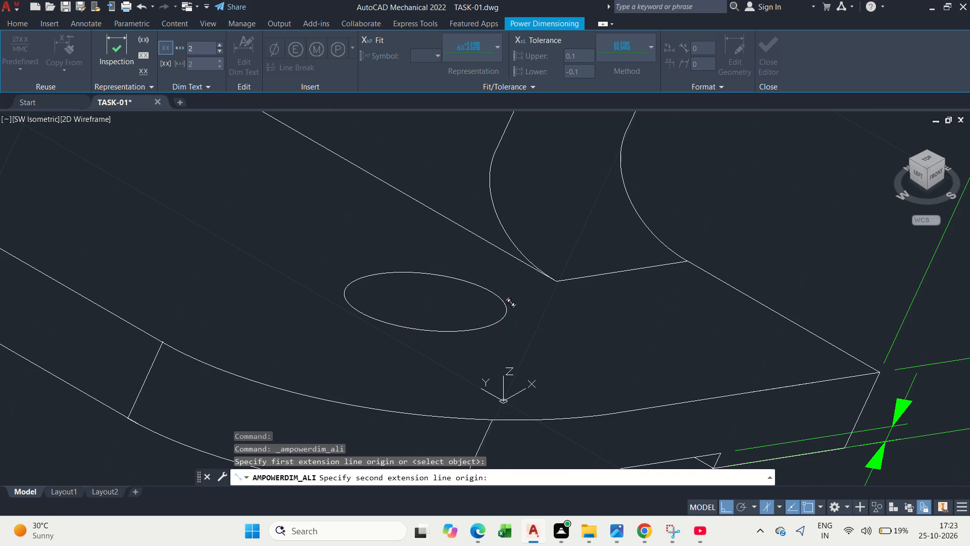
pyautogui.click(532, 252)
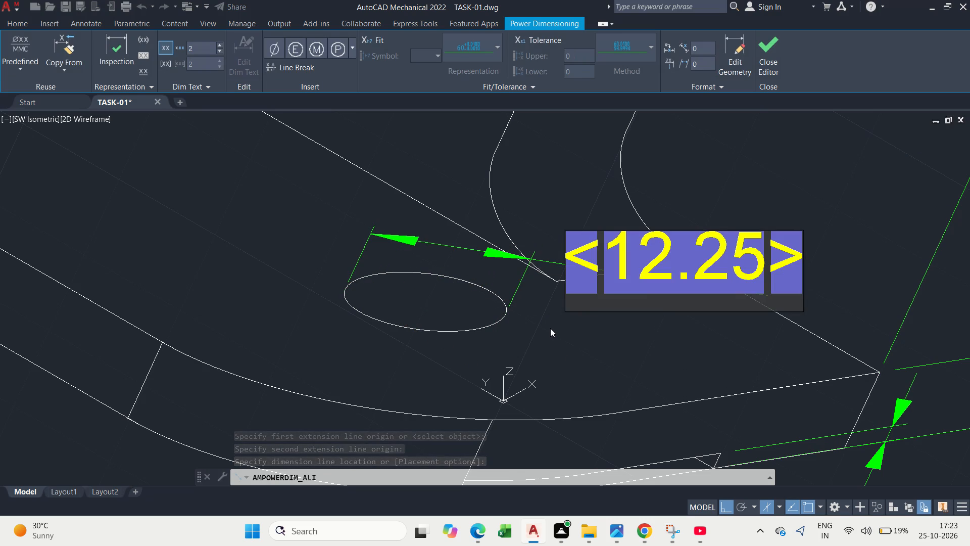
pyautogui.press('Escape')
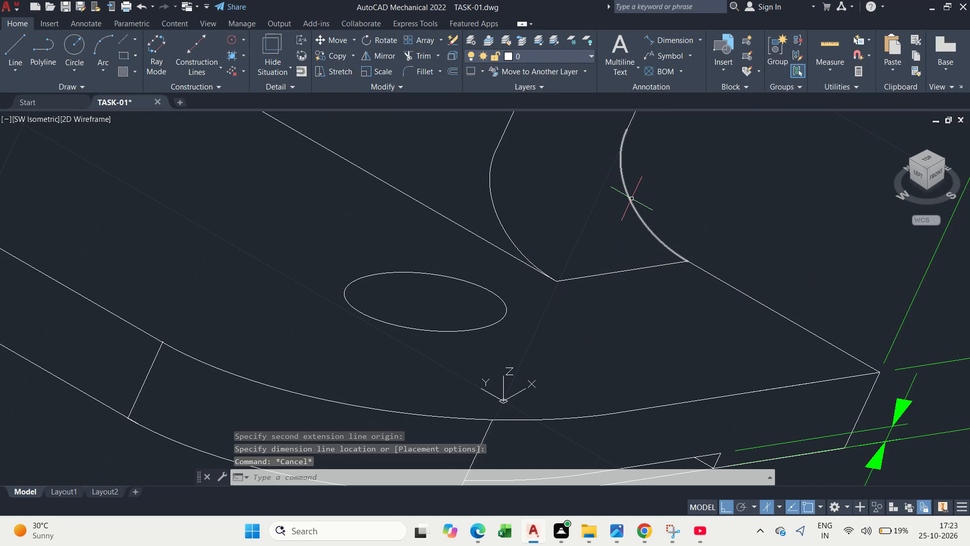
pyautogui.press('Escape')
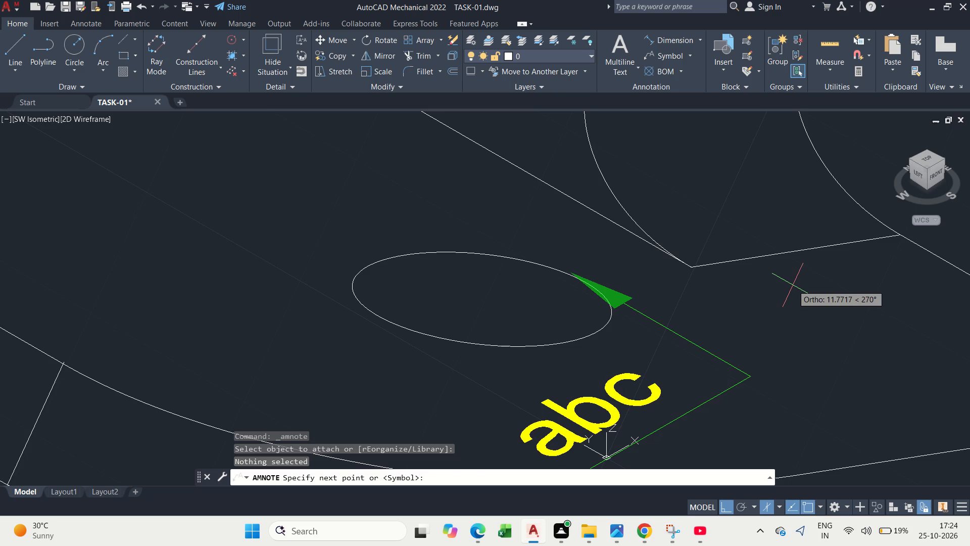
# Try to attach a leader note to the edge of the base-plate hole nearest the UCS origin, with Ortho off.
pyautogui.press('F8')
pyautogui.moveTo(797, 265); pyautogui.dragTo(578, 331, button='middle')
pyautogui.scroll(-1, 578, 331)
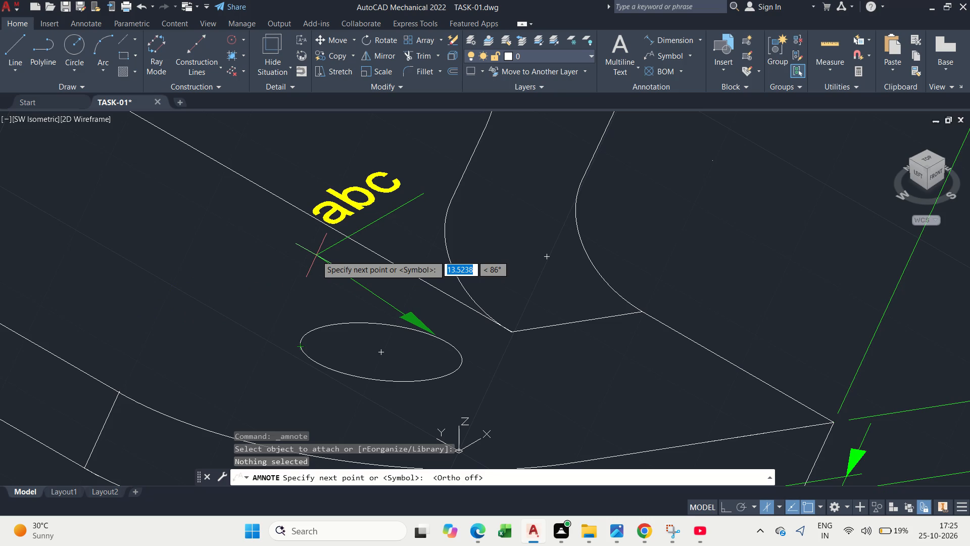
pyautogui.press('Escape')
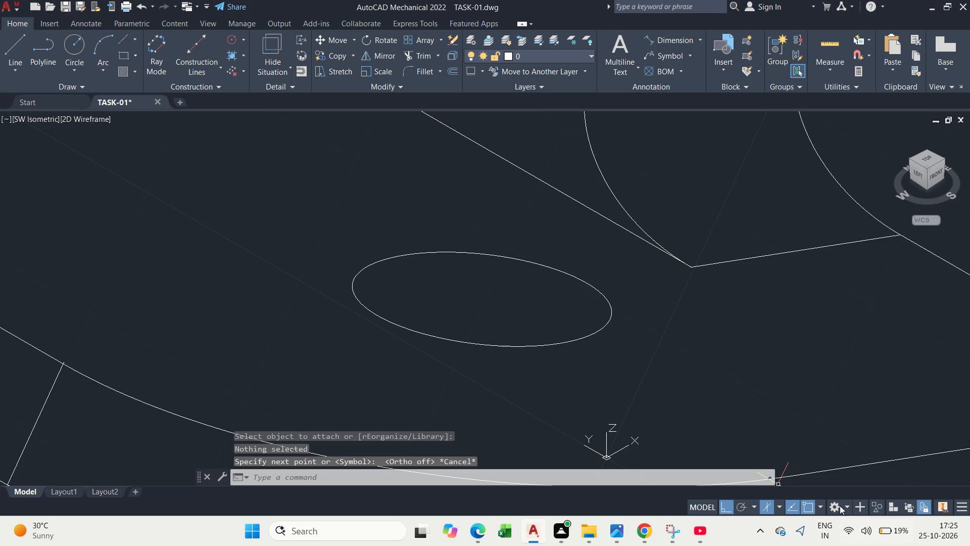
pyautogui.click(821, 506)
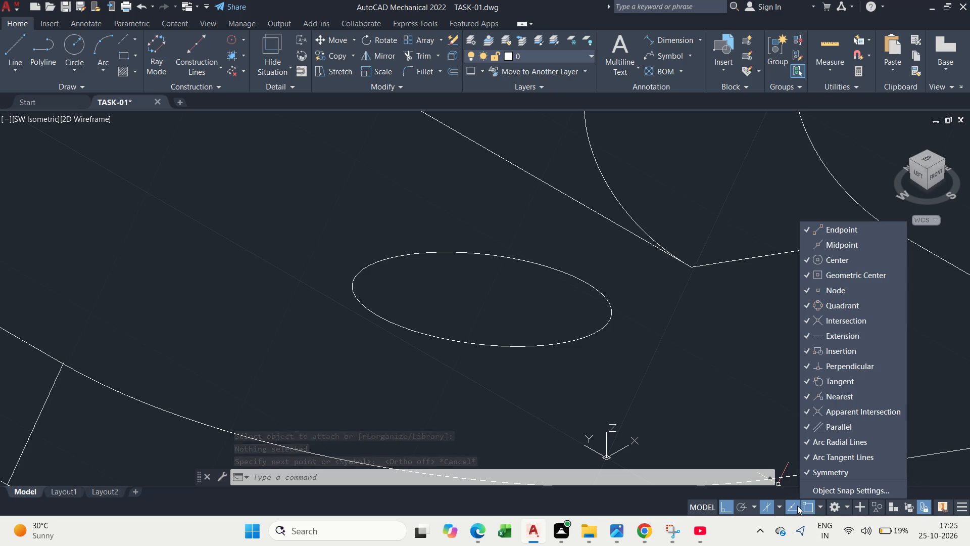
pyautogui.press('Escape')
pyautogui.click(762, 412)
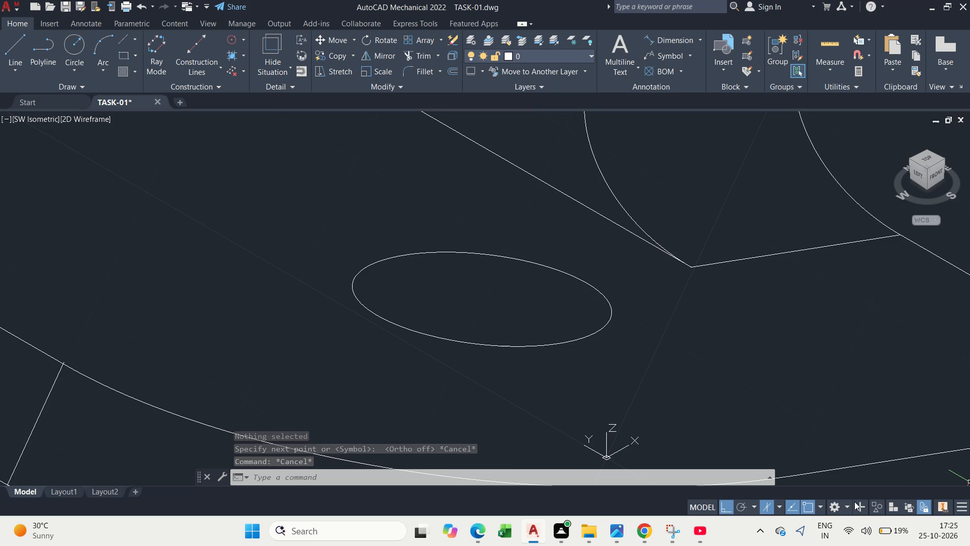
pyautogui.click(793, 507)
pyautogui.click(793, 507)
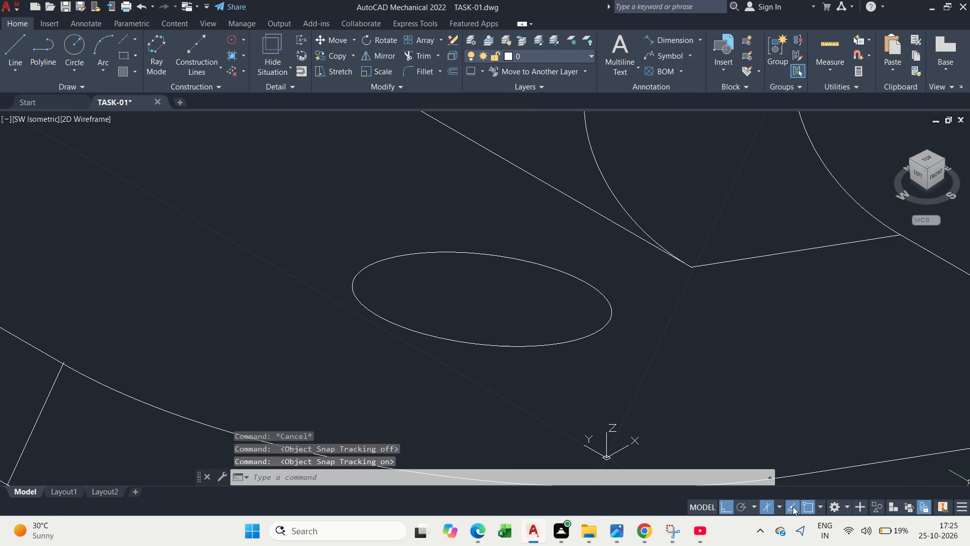
# Set polar tracking to 30-degree increments (30, 60, 90, 120).
pyautogui.click(753, 507)
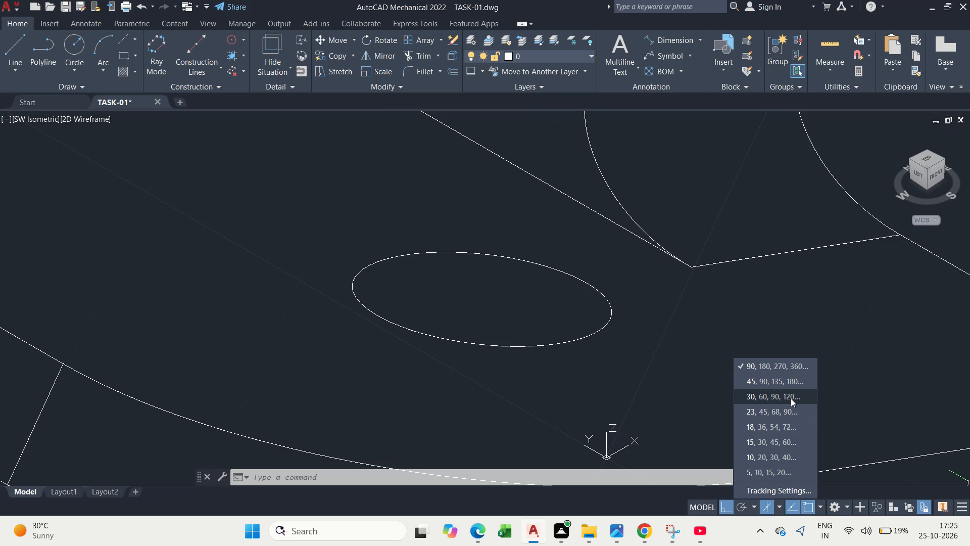
pyautogui.click(791, 398)
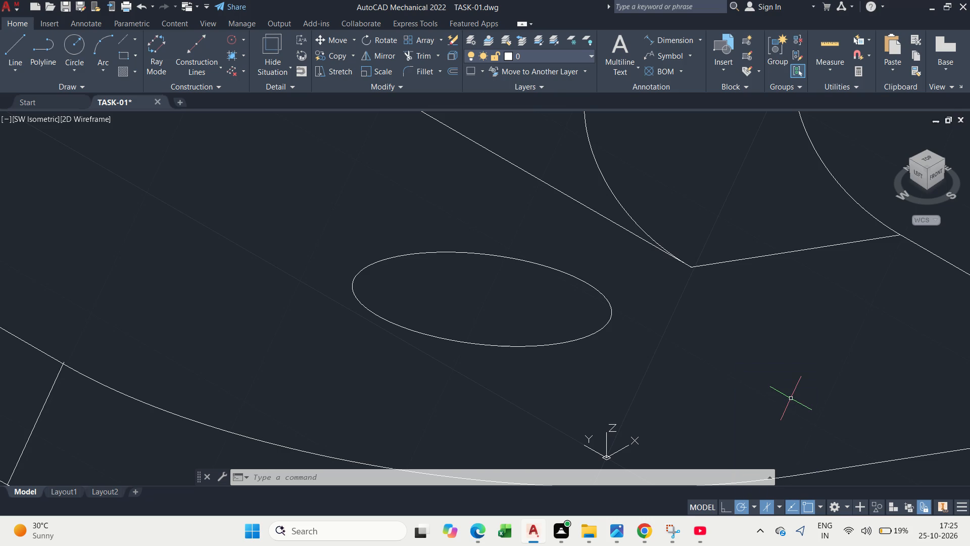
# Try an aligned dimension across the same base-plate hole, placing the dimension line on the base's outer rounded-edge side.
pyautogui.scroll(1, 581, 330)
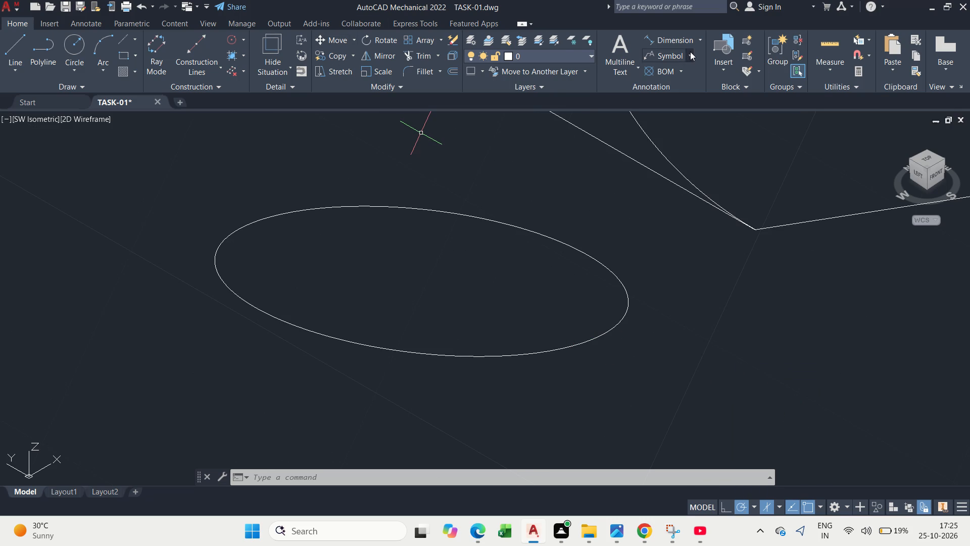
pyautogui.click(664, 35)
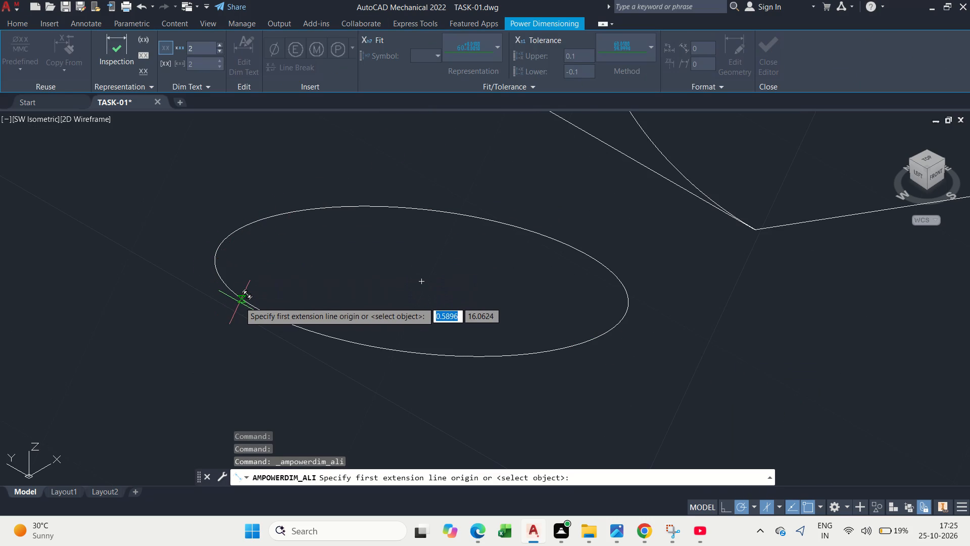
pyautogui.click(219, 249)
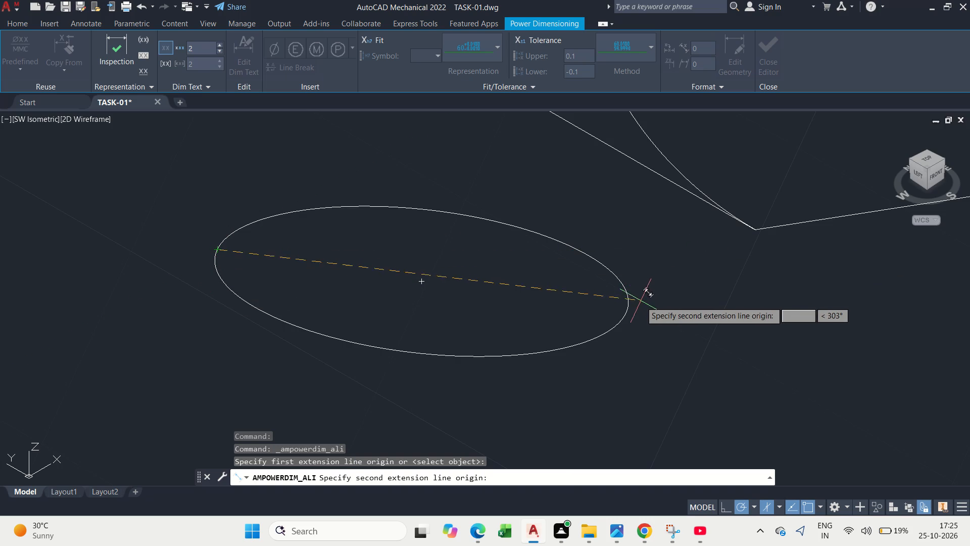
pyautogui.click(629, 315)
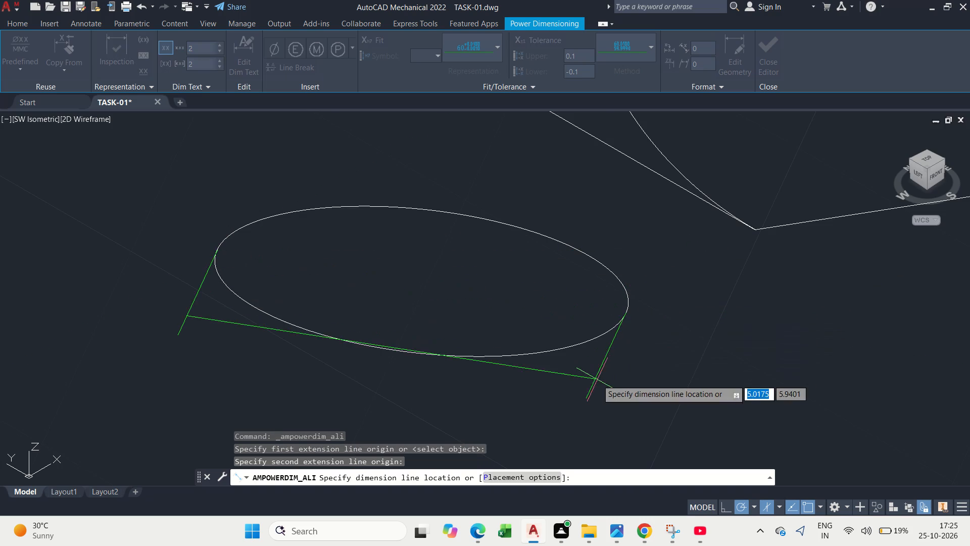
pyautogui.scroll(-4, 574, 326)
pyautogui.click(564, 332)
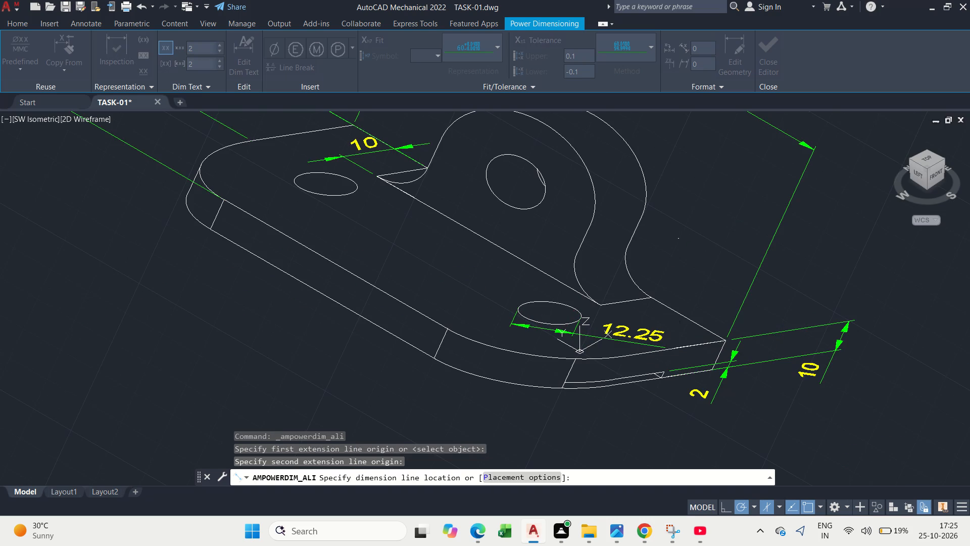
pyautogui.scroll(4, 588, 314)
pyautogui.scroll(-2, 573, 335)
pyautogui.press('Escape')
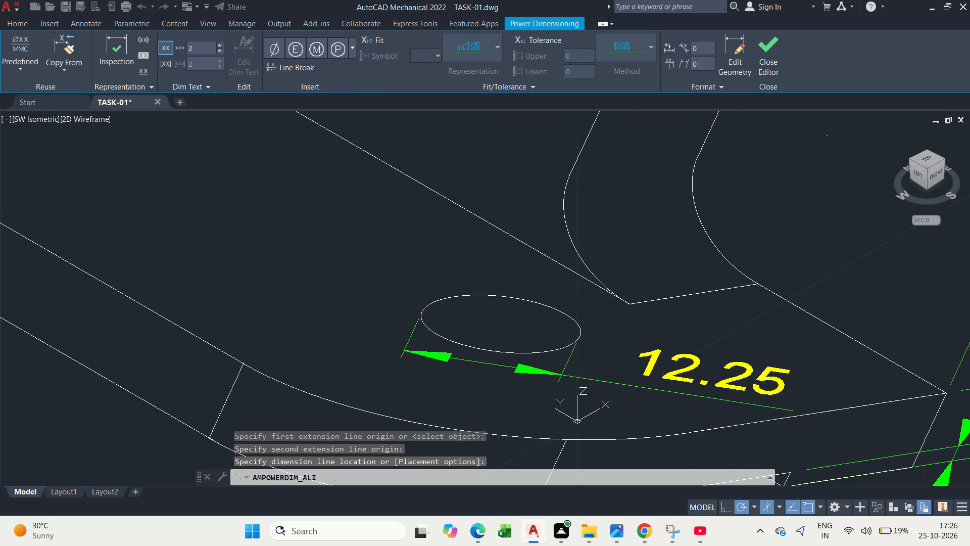
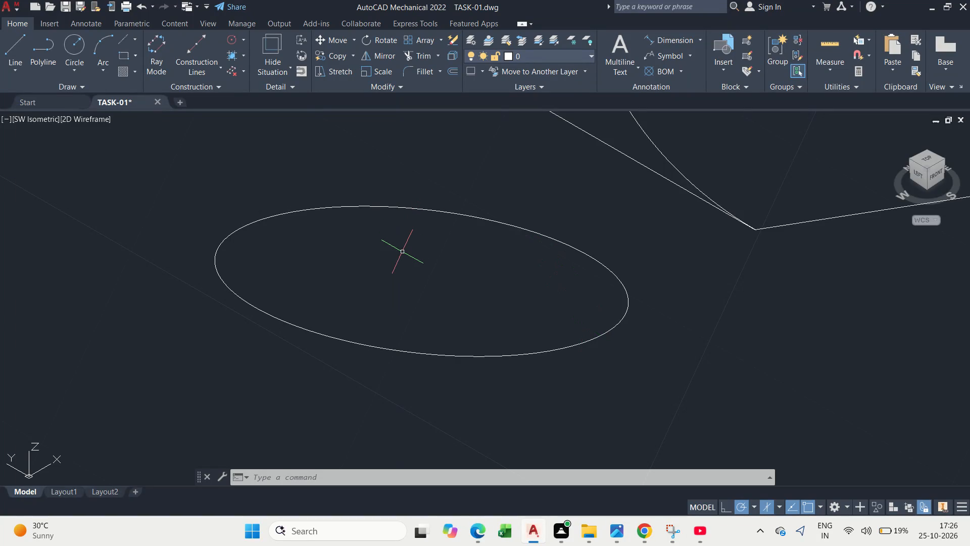
# Turn on 3D object snap and cycle the isometric drafting plane, ending on Isoplane Left.
pyautogui.press('F5')
pyautogui.press('F4')
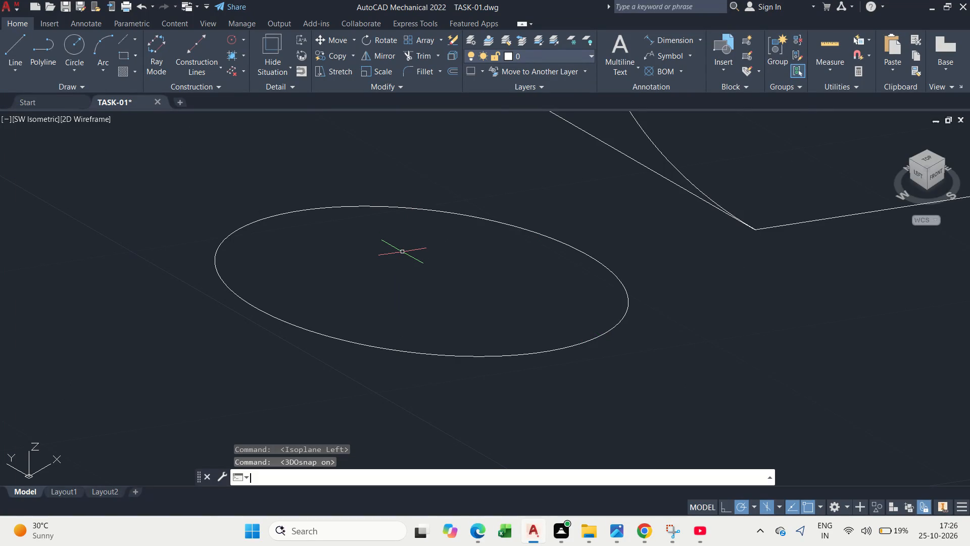
pyautogui.press('Escape')
pyautogui.press('Escape')
pyautogui.press('Escape')
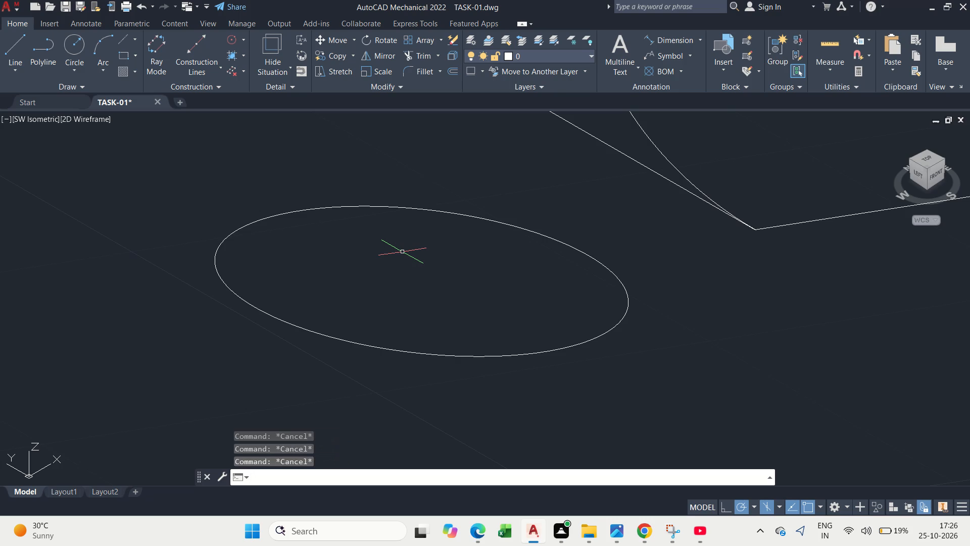
pyautogui.press('F5')
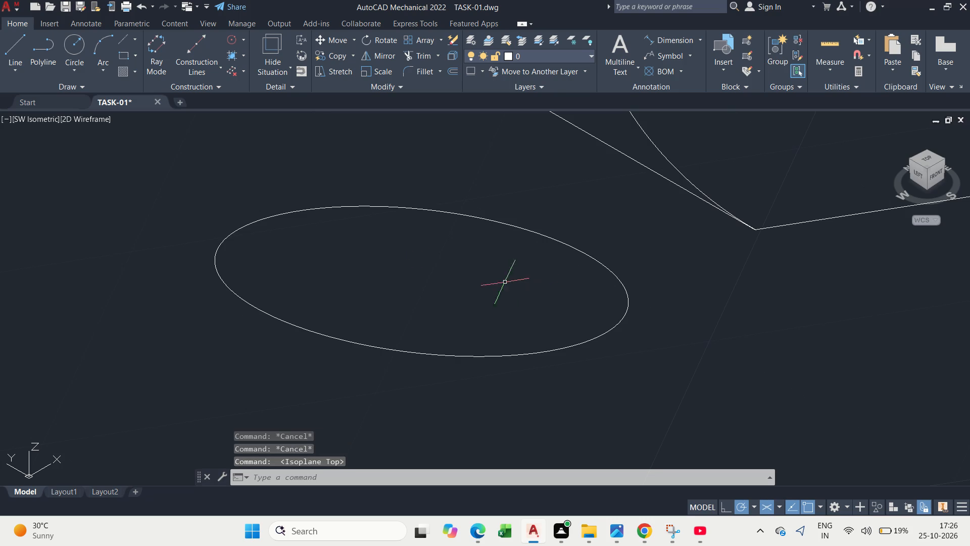
pyautogui.scroll(-3, 469, 275)
pyautogui.press('F5')
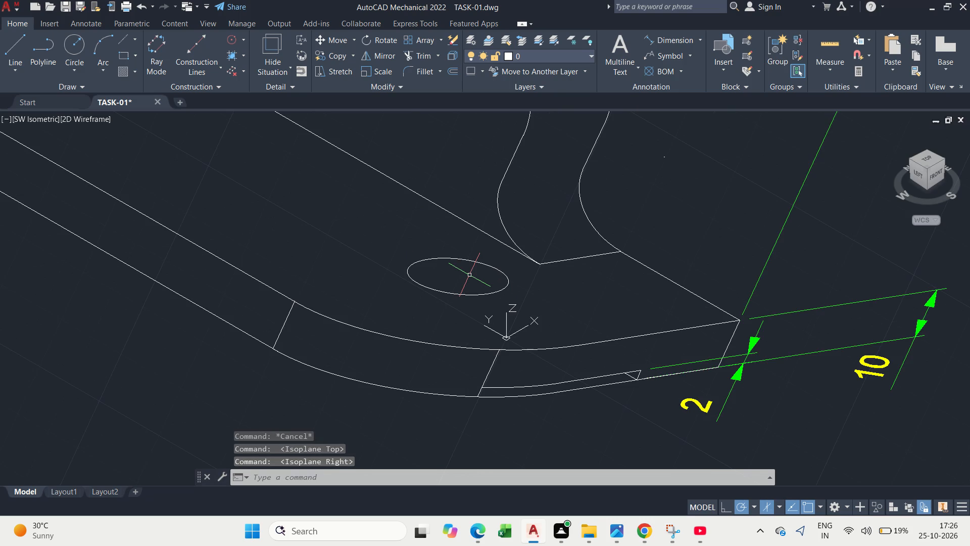
pyautogui.press('F5')
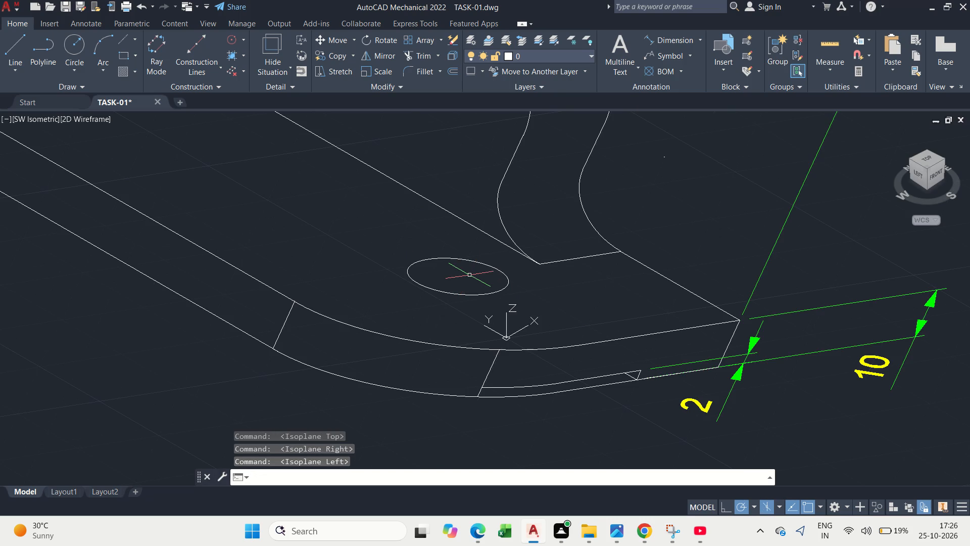
pyautogui.scroll(2, 469, 275)
pyautogui.middleClick(469, 275)
pyautogui.press('Escape')
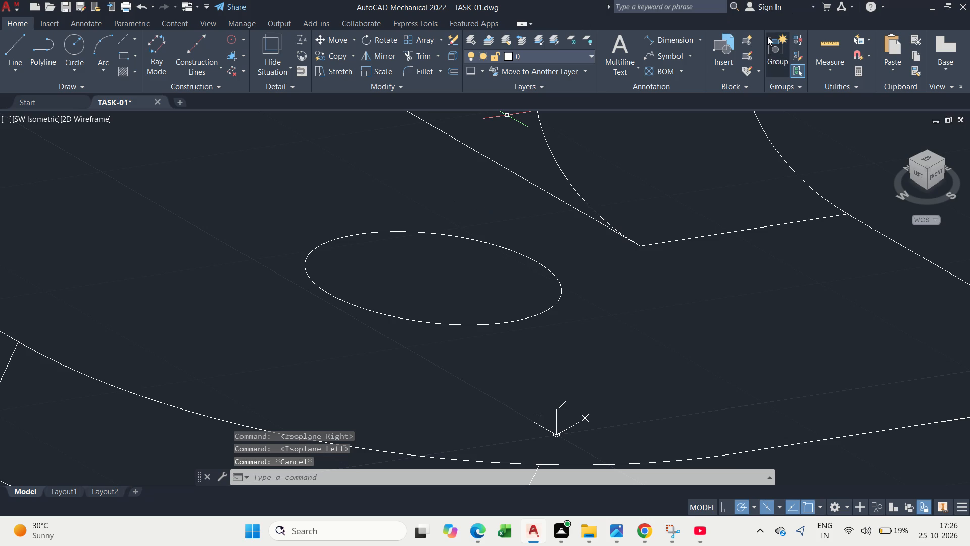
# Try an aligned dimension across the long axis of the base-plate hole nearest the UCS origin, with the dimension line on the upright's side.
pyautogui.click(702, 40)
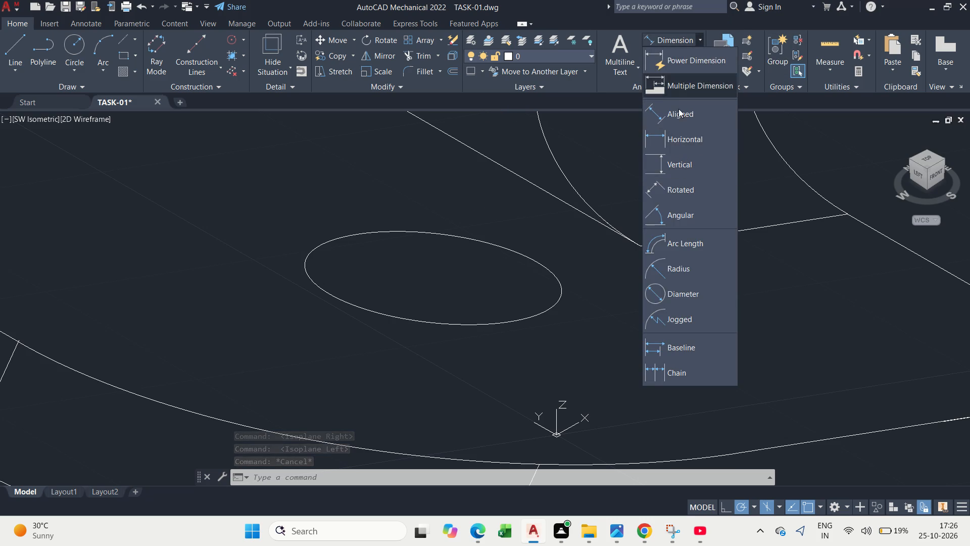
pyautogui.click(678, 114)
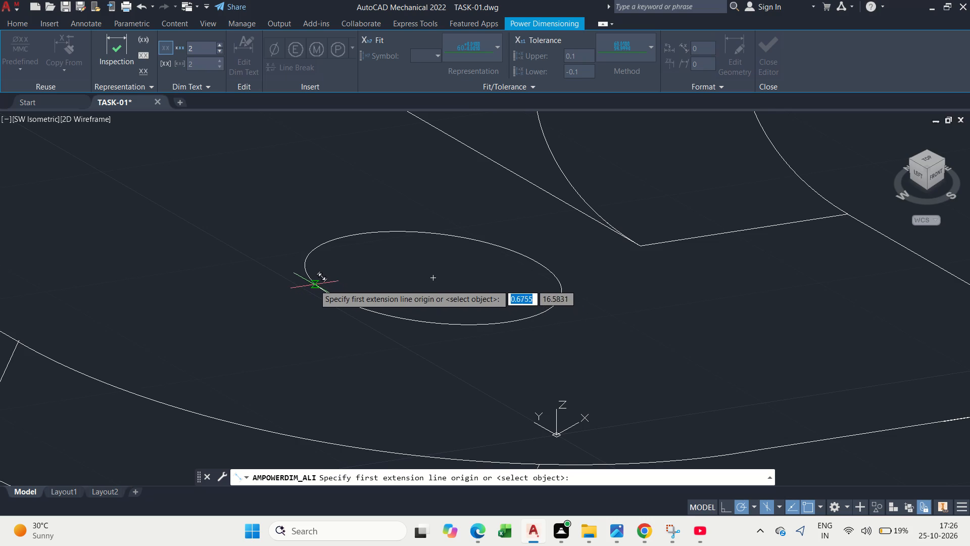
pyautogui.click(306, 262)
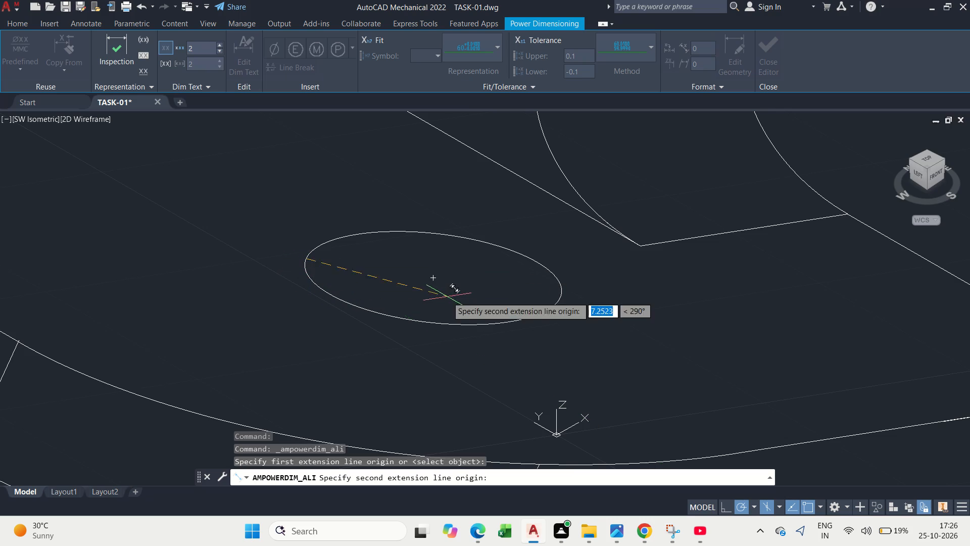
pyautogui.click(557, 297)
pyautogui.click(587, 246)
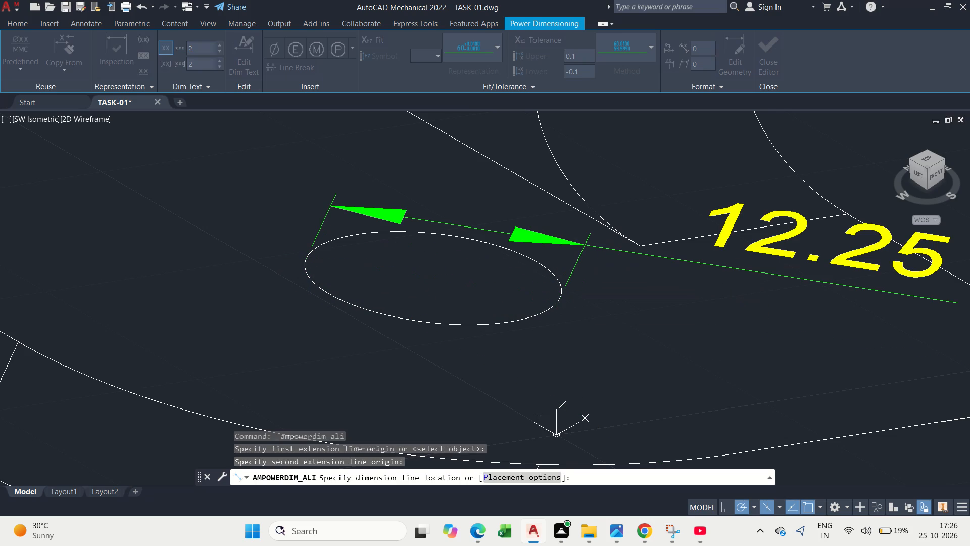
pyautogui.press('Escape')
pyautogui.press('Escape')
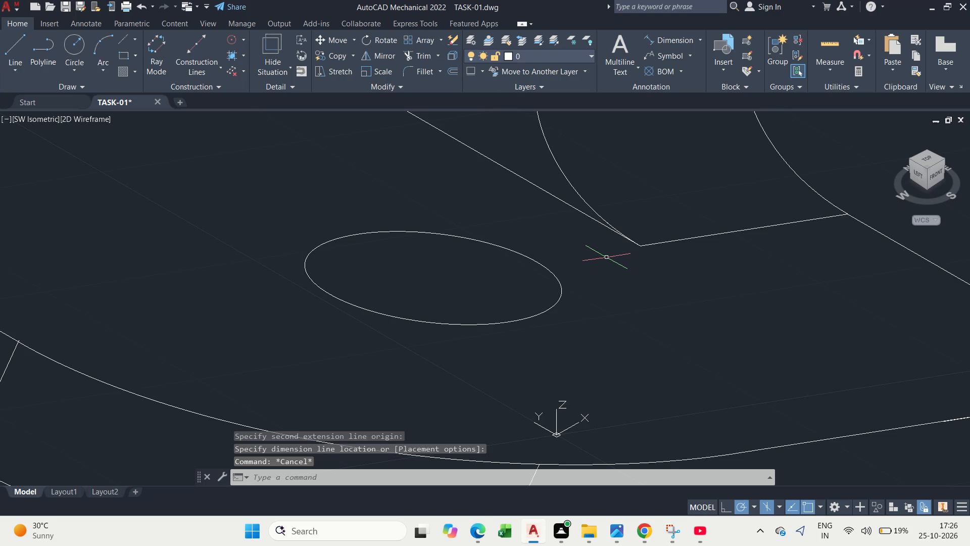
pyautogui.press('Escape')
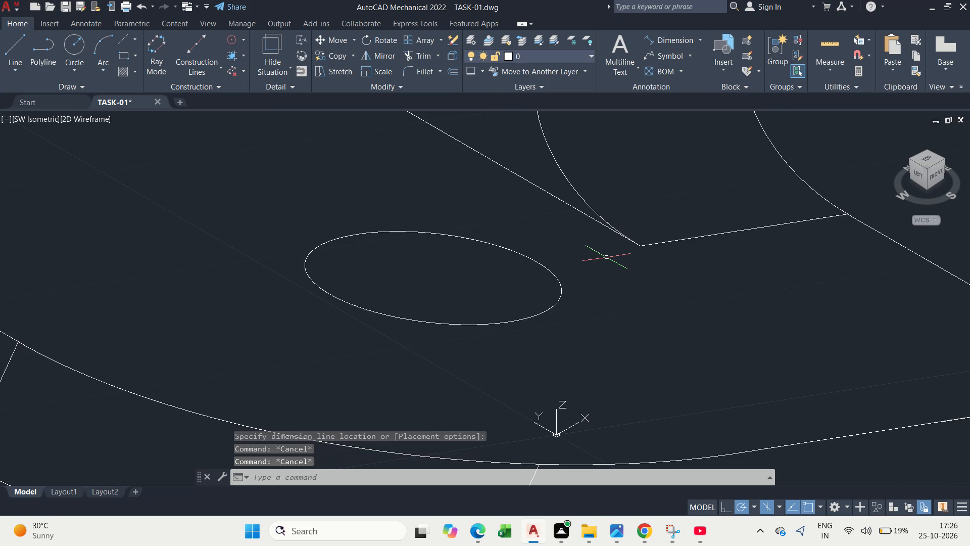
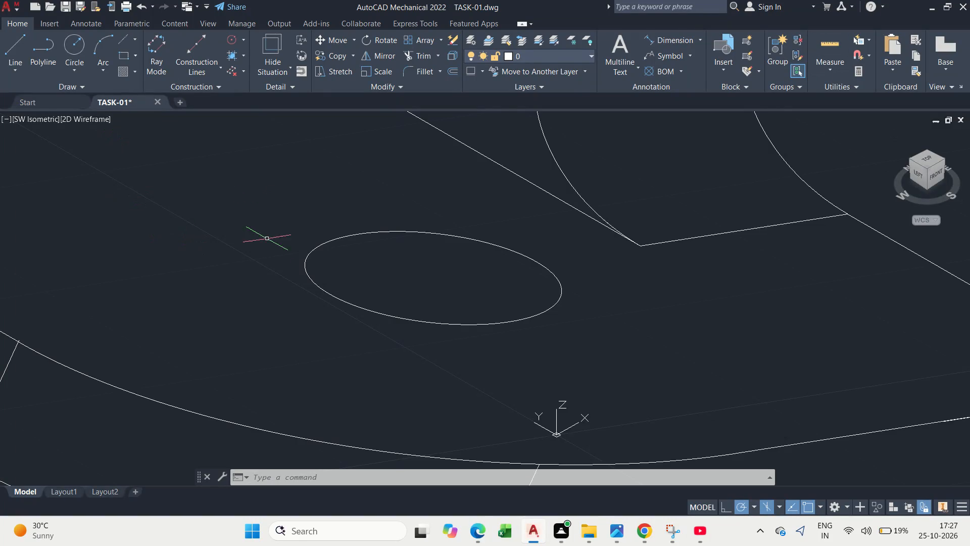
# Bring up the available dimension types for dimensioning the base-plate hole nearest the UCS origin.
pyautogui.scroll(1, 408, 276)
pyautogui.scroll(-4, 408, 276)
pyautogui.moveTo(408, 276); pyautogui.dragTo(435, 267, button='middle')
pyautogui.scroll(2, 429, 268)
pyautogui.press('Escape')
pyautogui.press('Escape')
pyautogui.press('Escape')
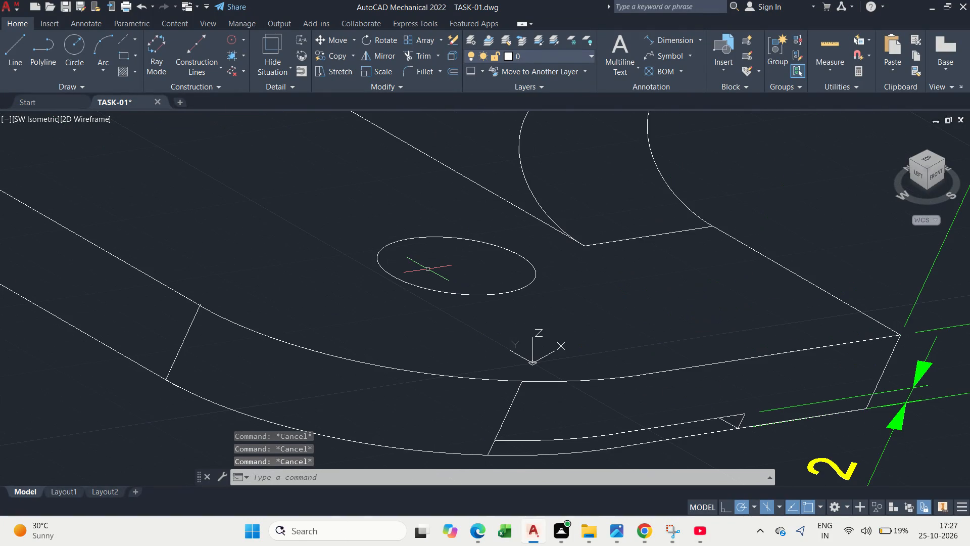
pyautogui.press('Escape')
pyautogui.click(698, 40)
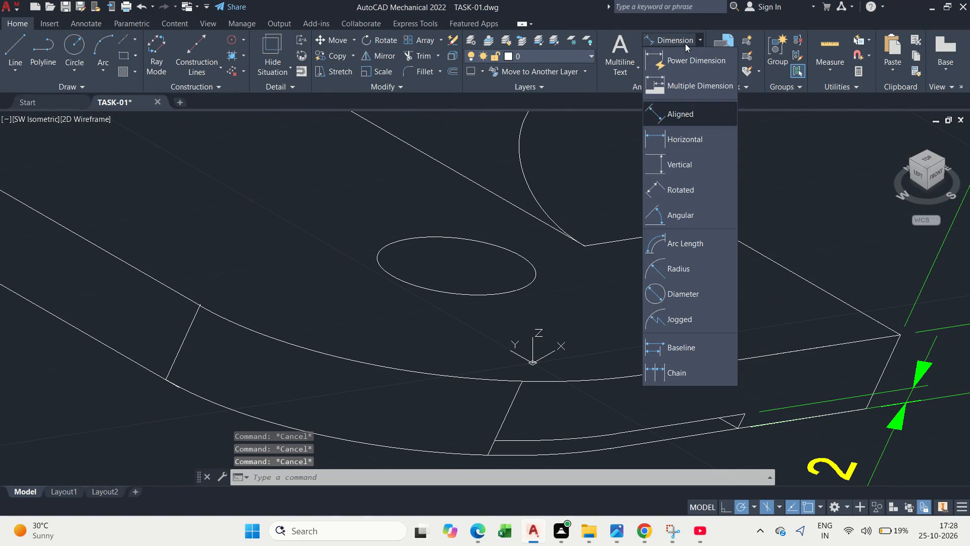
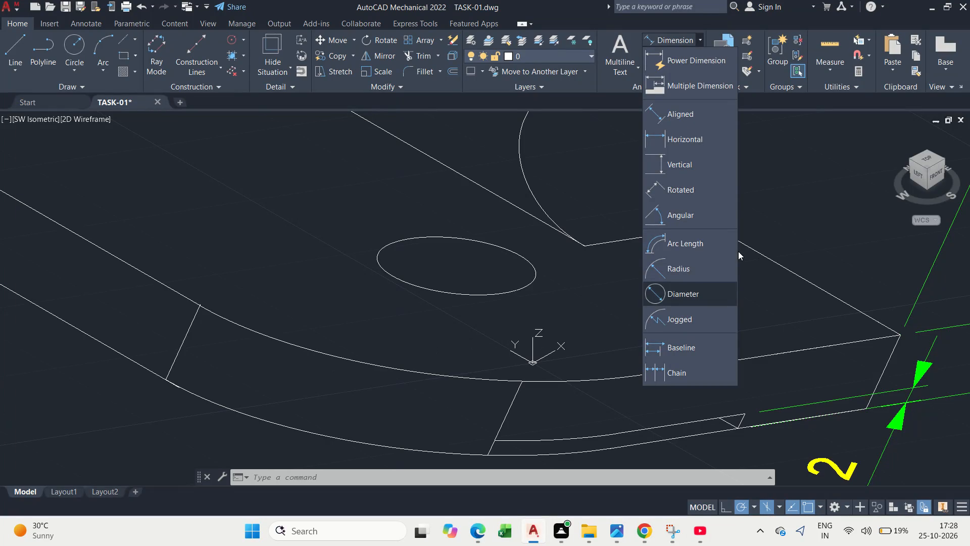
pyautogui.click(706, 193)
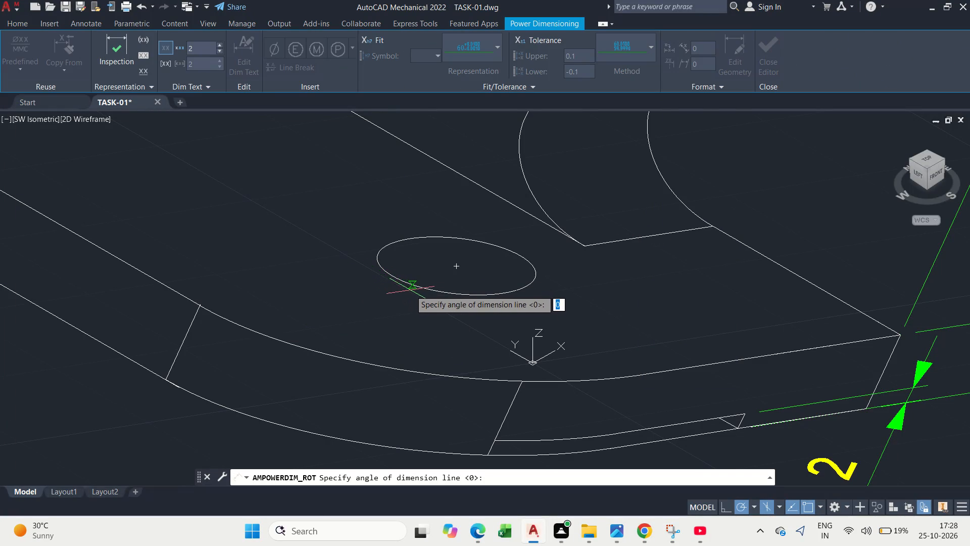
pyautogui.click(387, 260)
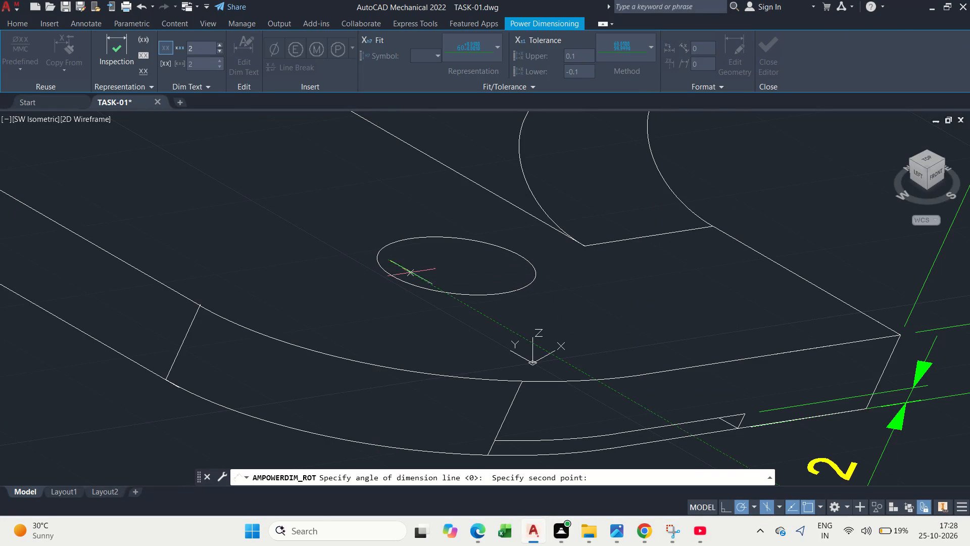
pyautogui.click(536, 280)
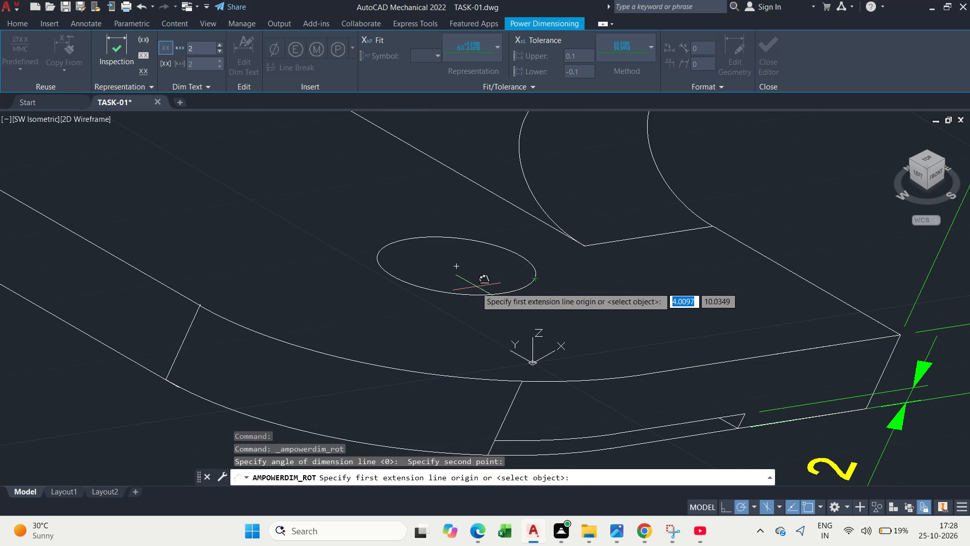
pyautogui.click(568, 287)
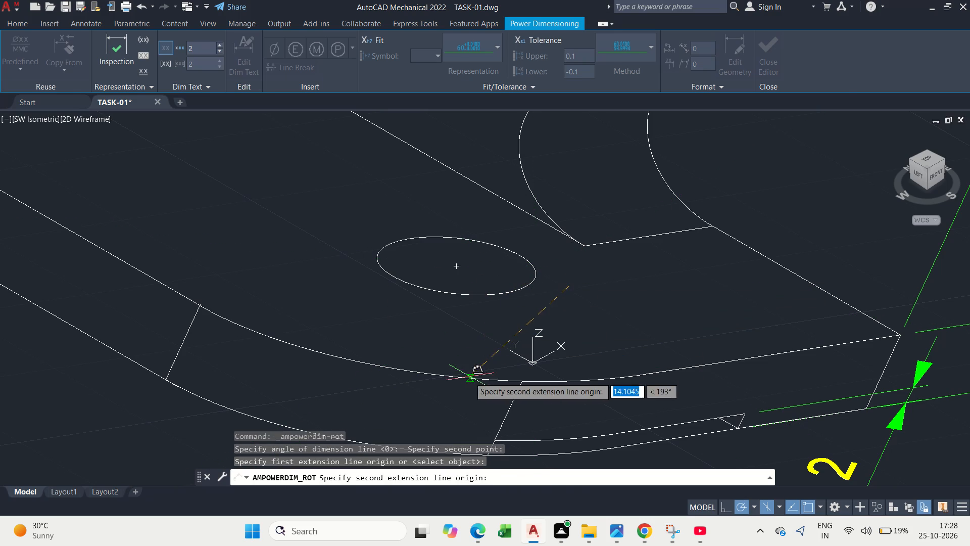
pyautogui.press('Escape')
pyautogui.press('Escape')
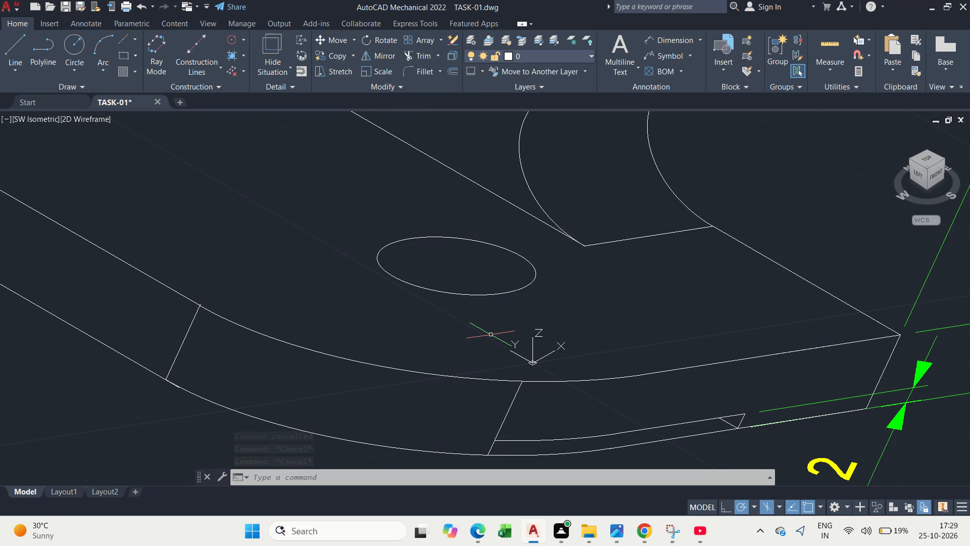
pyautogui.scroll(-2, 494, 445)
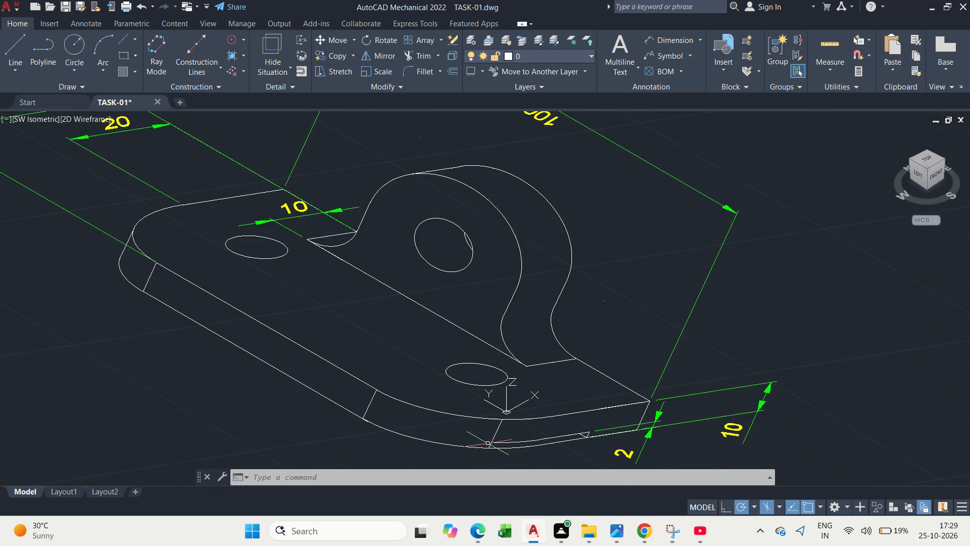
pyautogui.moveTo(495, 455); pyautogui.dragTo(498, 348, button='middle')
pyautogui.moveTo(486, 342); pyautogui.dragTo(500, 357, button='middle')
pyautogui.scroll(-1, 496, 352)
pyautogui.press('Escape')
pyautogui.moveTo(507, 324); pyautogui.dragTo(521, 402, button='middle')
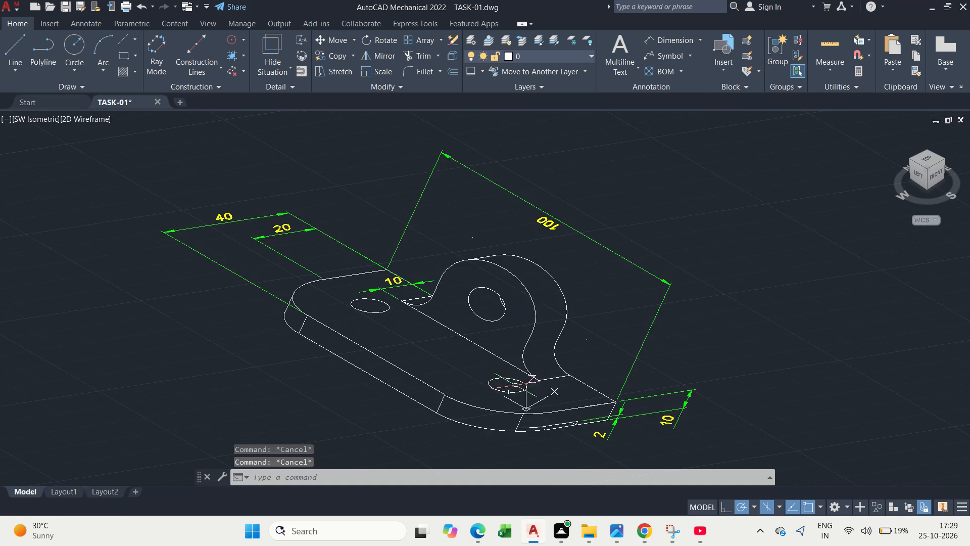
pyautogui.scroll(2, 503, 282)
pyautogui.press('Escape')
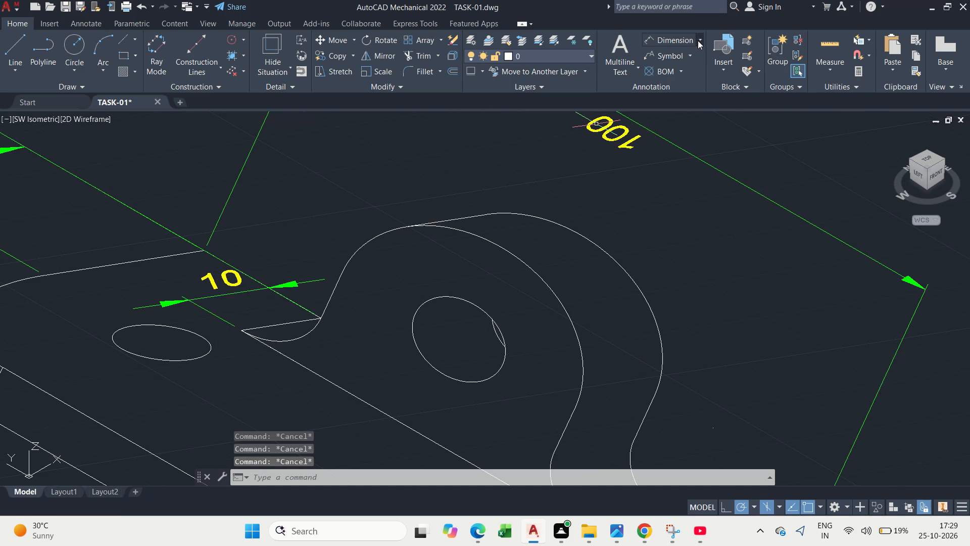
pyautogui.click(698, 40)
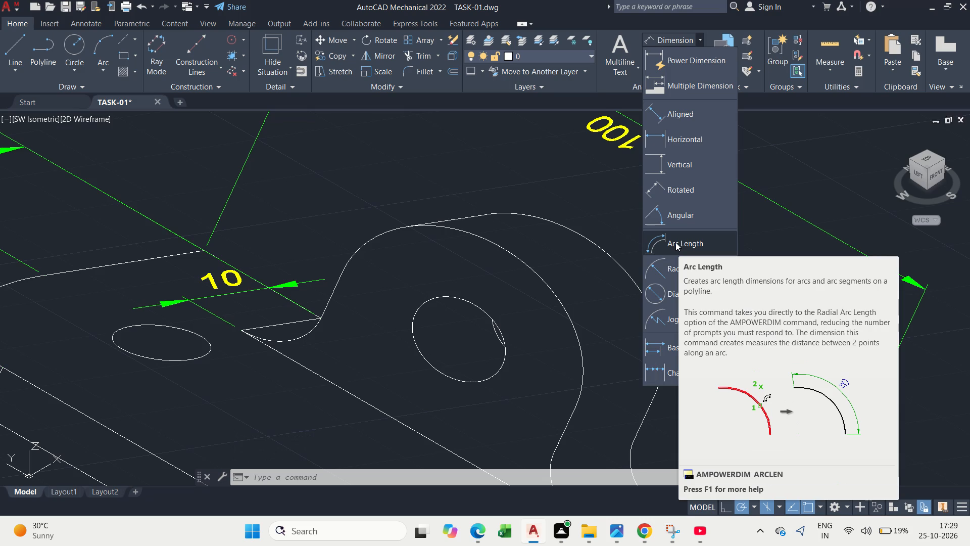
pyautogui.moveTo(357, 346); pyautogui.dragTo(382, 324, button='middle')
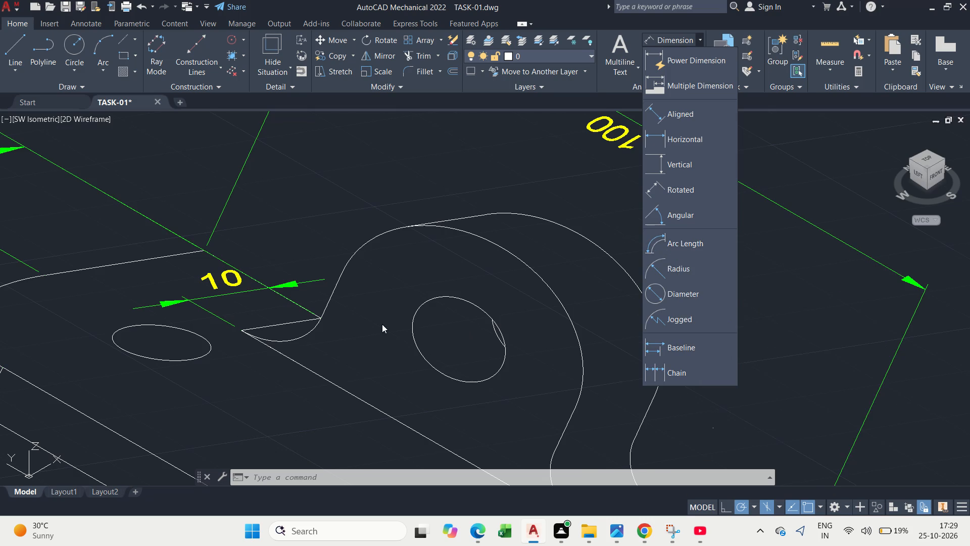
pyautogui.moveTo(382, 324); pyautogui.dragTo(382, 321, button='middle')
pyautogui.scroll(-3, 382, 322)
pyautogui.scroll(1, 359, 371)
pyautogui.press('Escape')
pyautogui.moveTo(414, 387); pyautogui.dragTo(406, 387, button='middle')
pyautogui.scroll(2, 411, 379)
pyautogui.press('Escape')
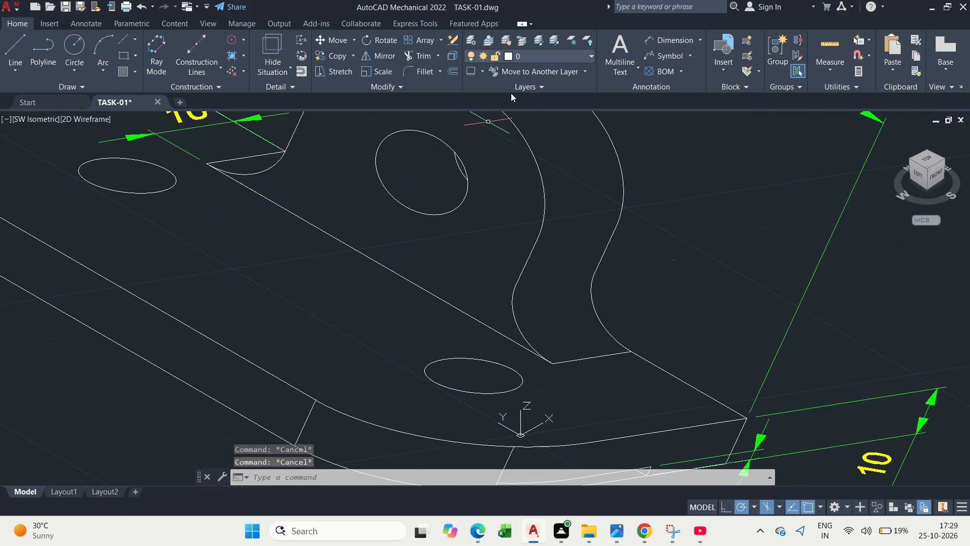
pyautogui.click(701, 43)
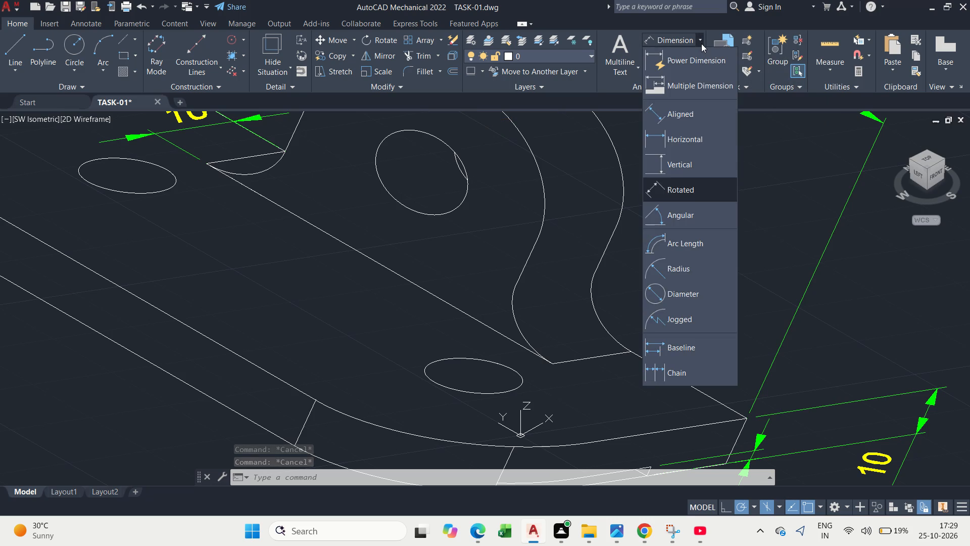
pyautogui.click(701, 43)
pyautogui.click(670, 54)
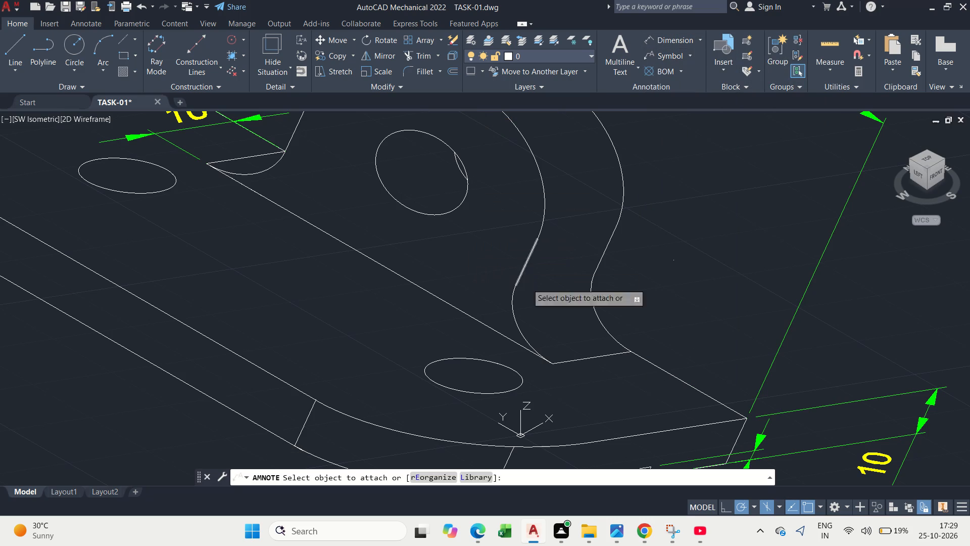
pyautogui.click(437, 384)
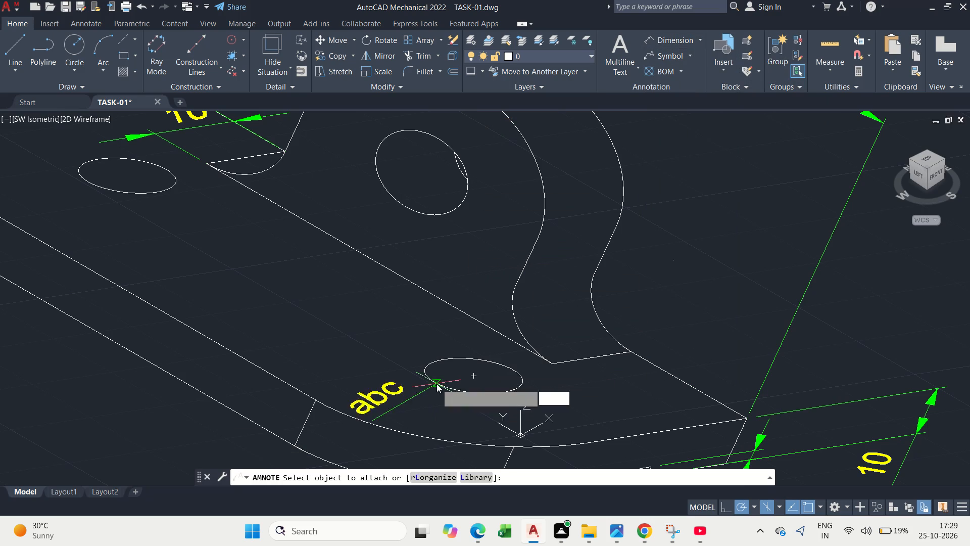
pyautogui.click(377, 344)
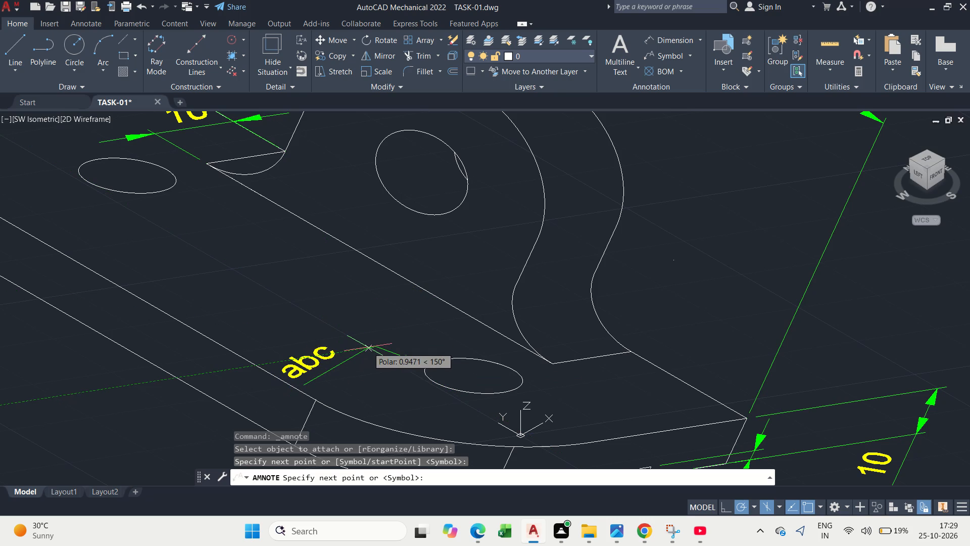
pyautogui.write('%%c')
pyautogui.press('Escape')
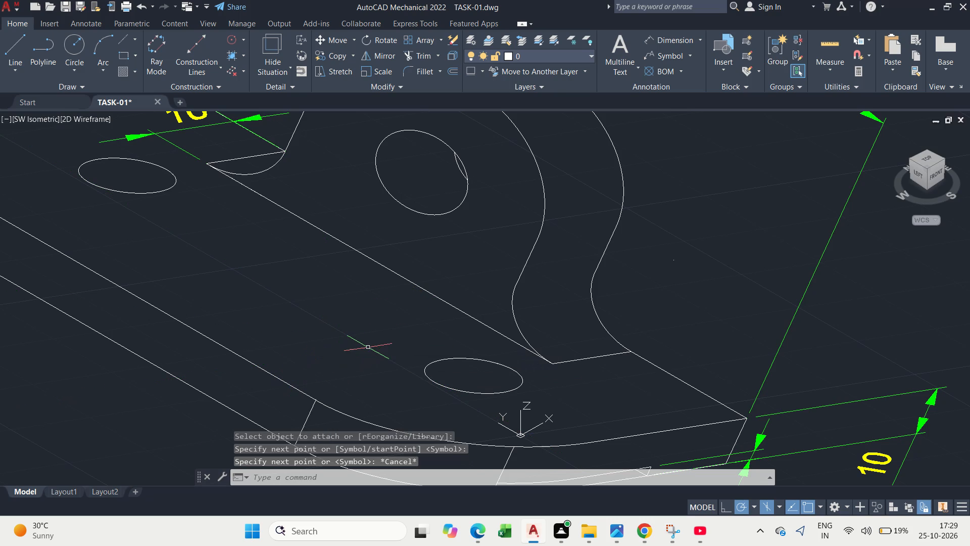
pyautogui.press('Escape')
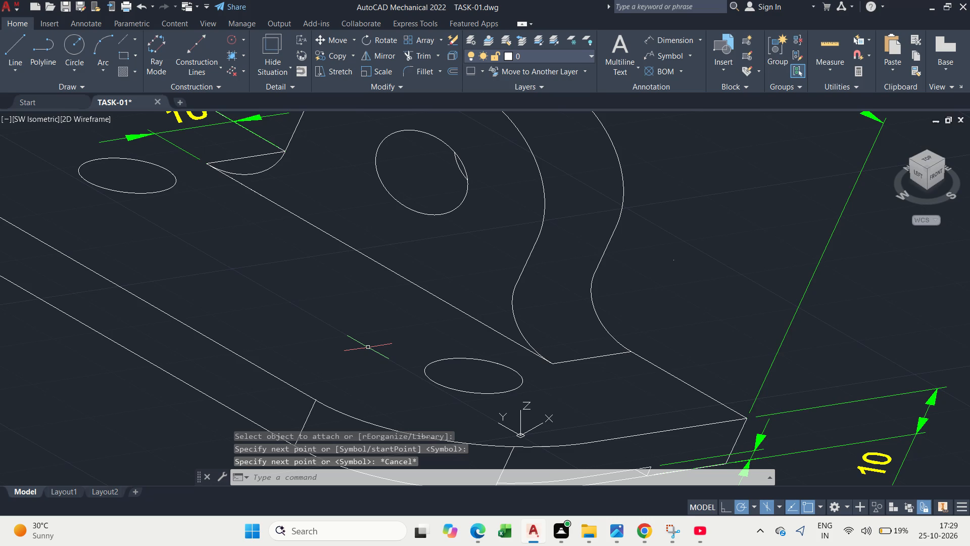
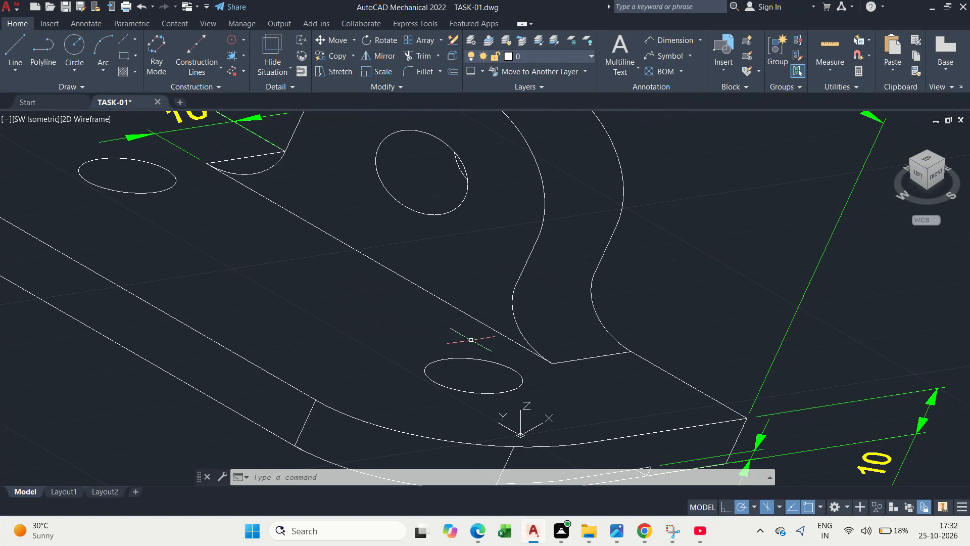
# Start an aligned dimension on the bracket and switch to the reference image to check the remaining dimensions.
pyautogui.press('Escape')
pyautogui.click(700, 43)
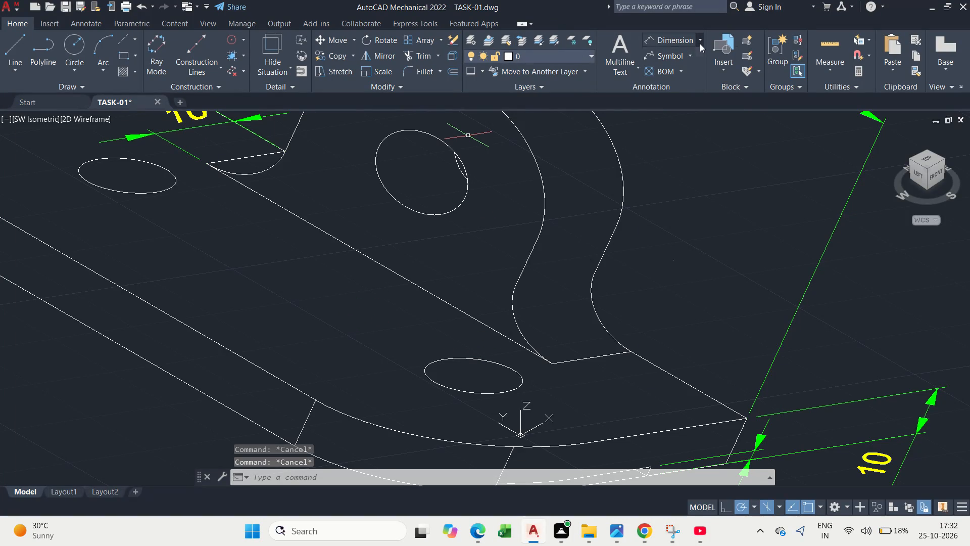
pyautogui.click(696, 110)
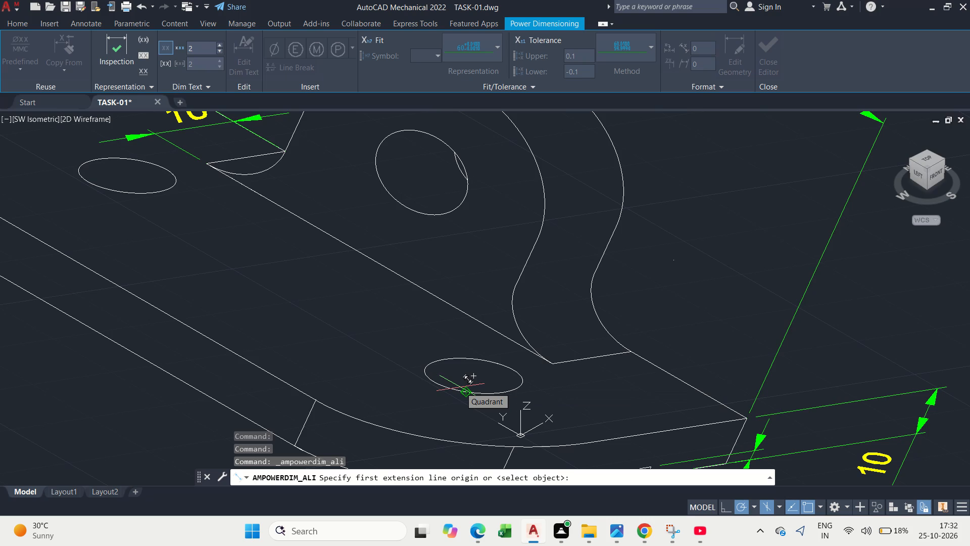
pyautogui.click(934, 7)
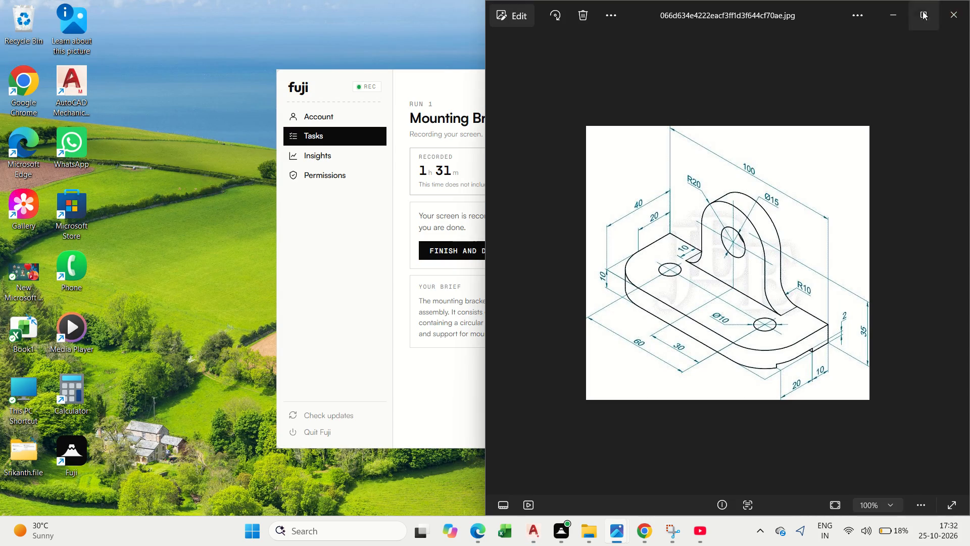
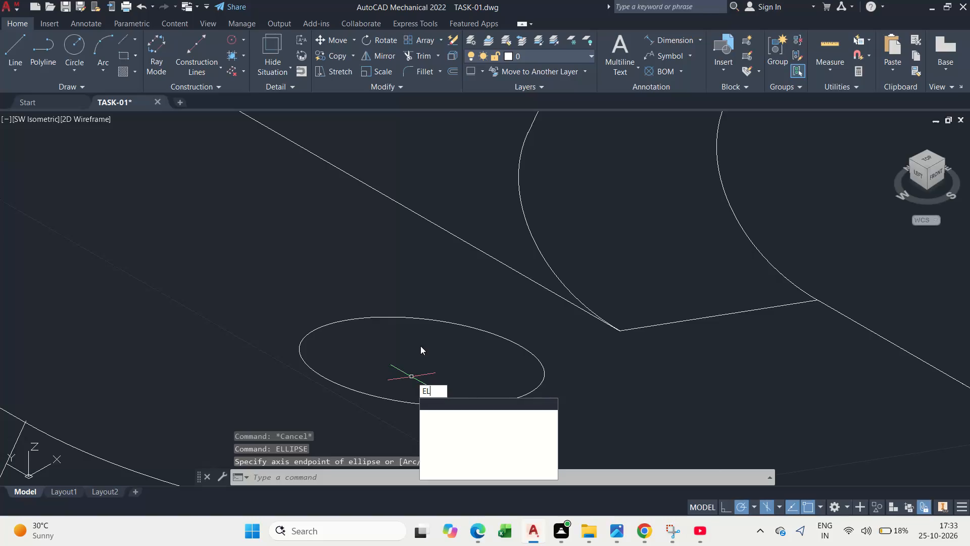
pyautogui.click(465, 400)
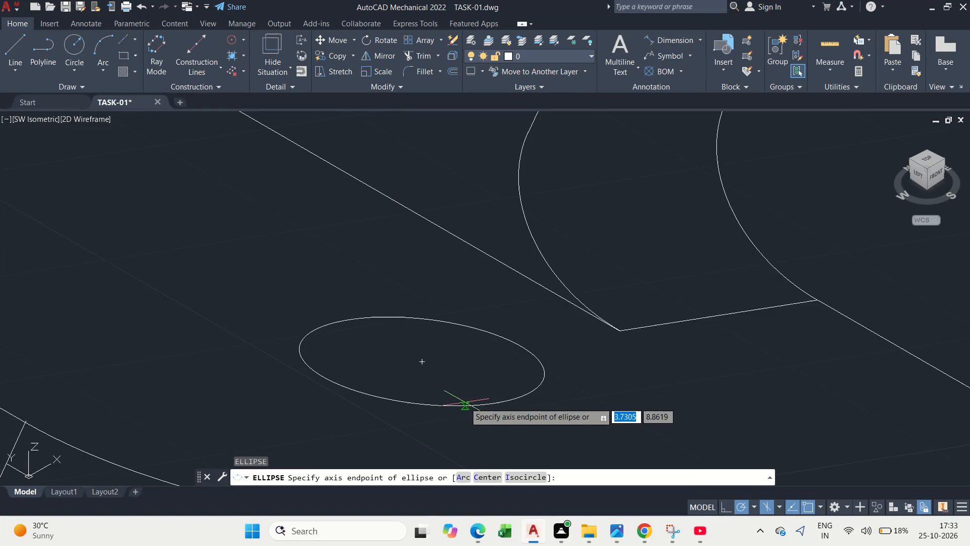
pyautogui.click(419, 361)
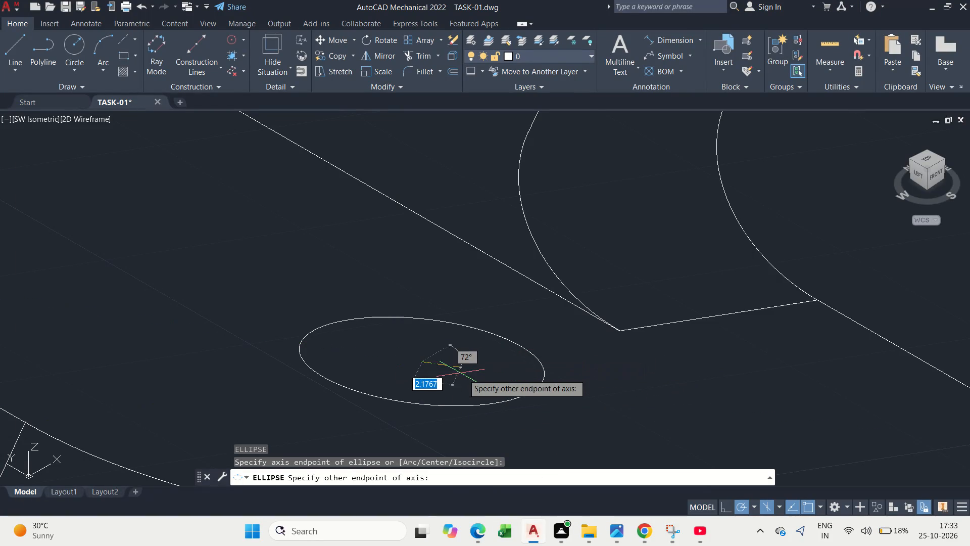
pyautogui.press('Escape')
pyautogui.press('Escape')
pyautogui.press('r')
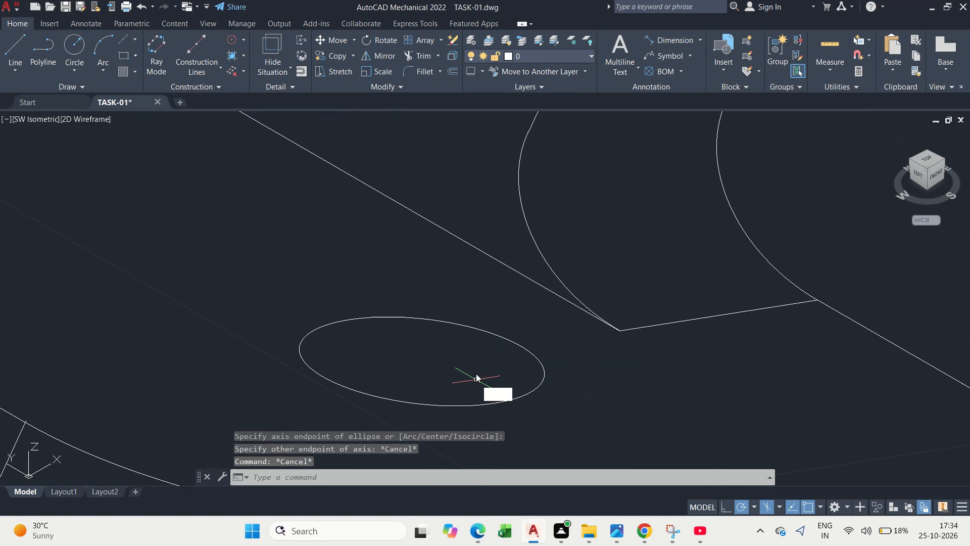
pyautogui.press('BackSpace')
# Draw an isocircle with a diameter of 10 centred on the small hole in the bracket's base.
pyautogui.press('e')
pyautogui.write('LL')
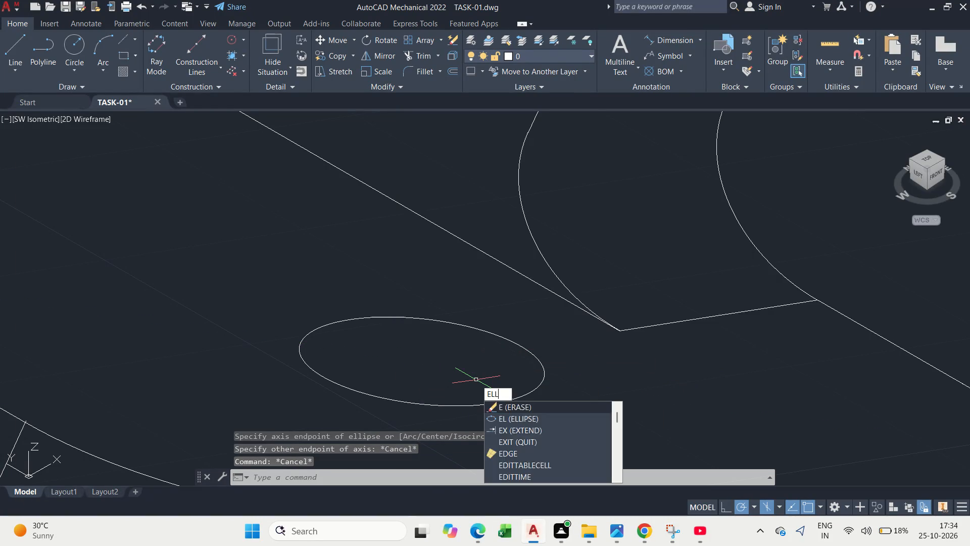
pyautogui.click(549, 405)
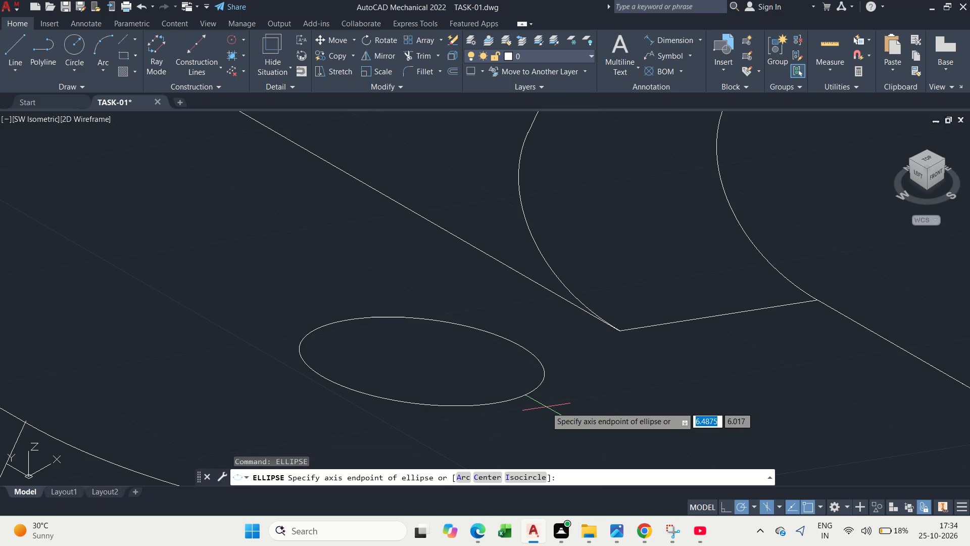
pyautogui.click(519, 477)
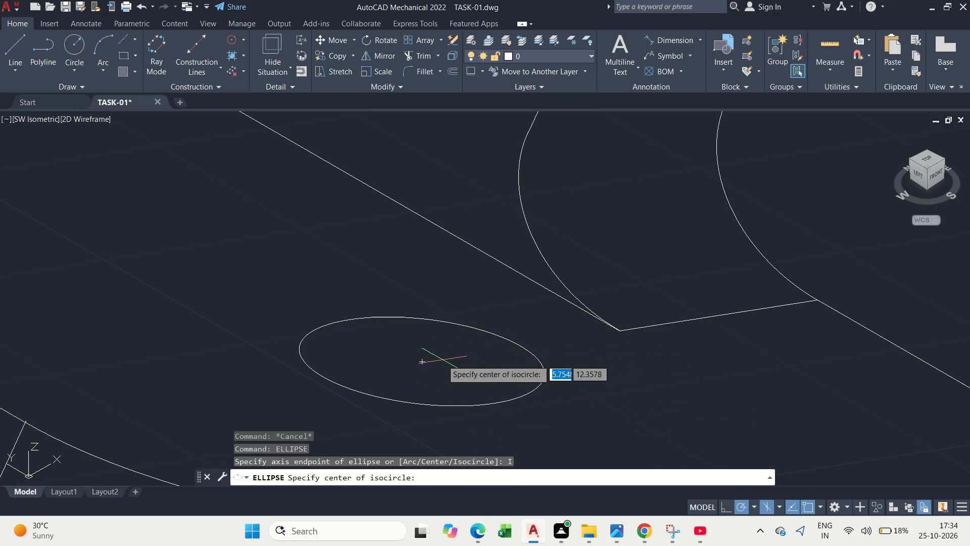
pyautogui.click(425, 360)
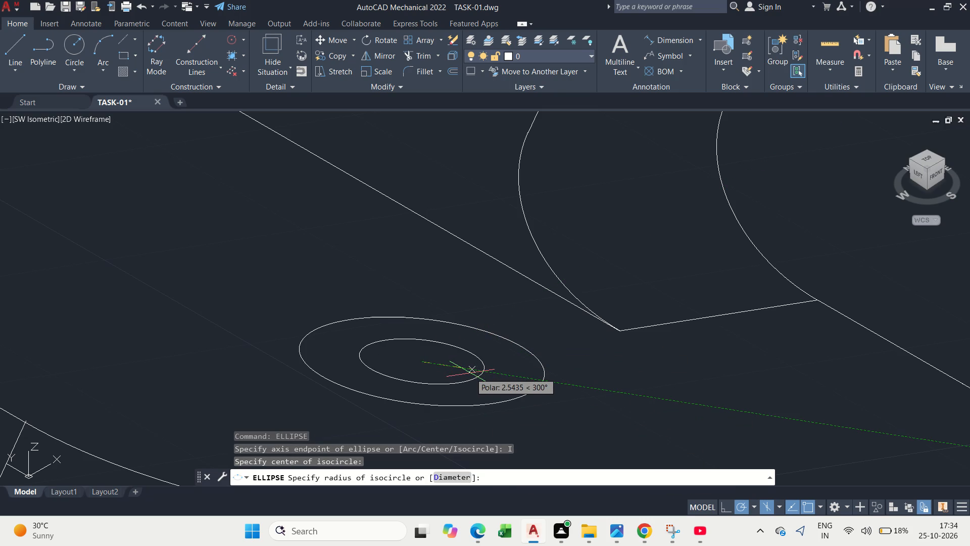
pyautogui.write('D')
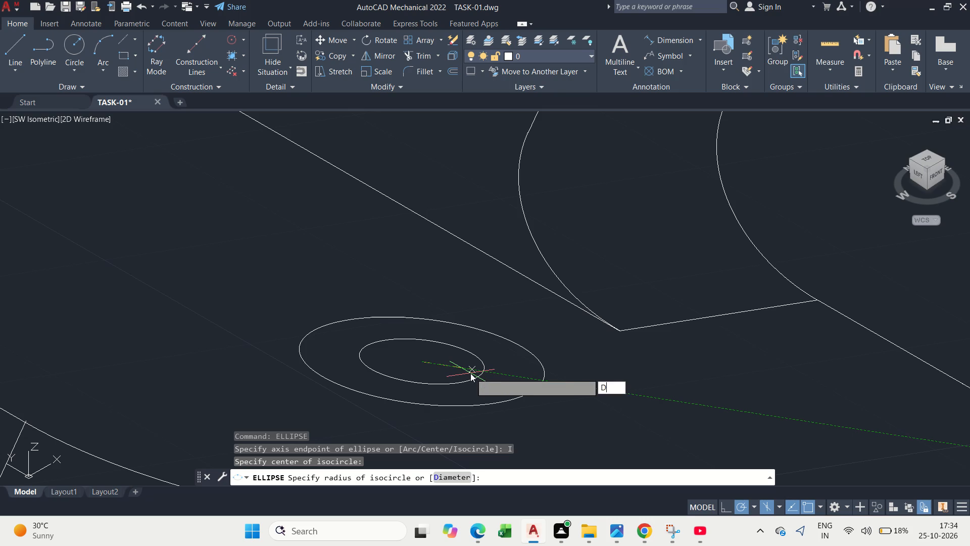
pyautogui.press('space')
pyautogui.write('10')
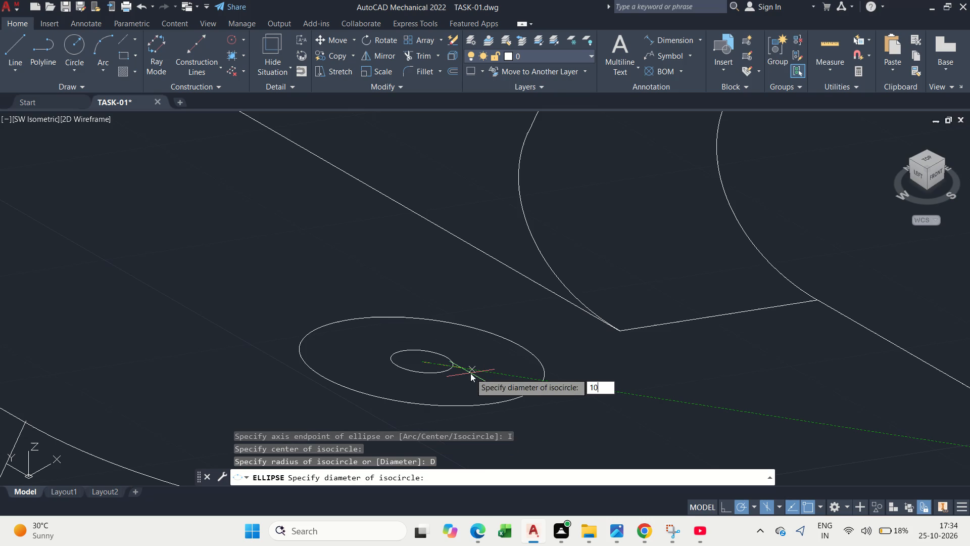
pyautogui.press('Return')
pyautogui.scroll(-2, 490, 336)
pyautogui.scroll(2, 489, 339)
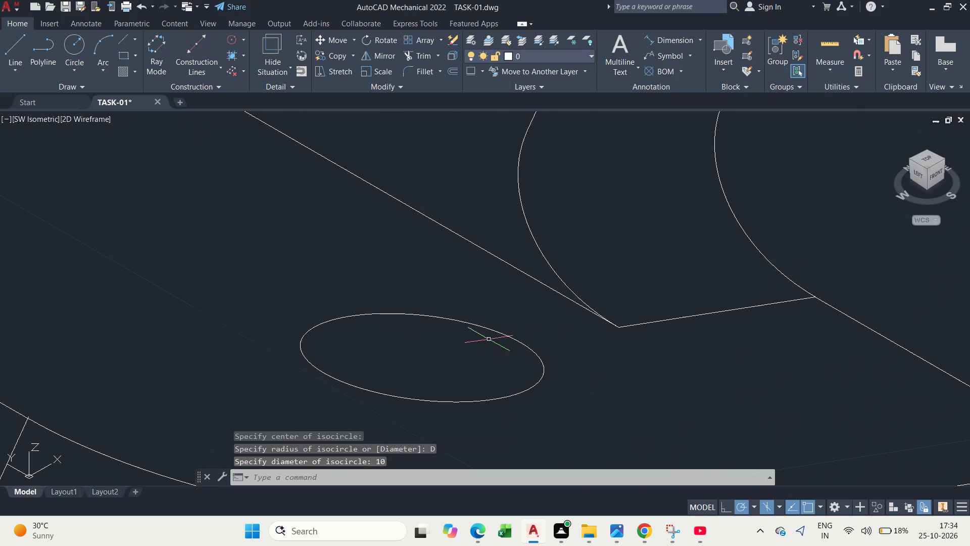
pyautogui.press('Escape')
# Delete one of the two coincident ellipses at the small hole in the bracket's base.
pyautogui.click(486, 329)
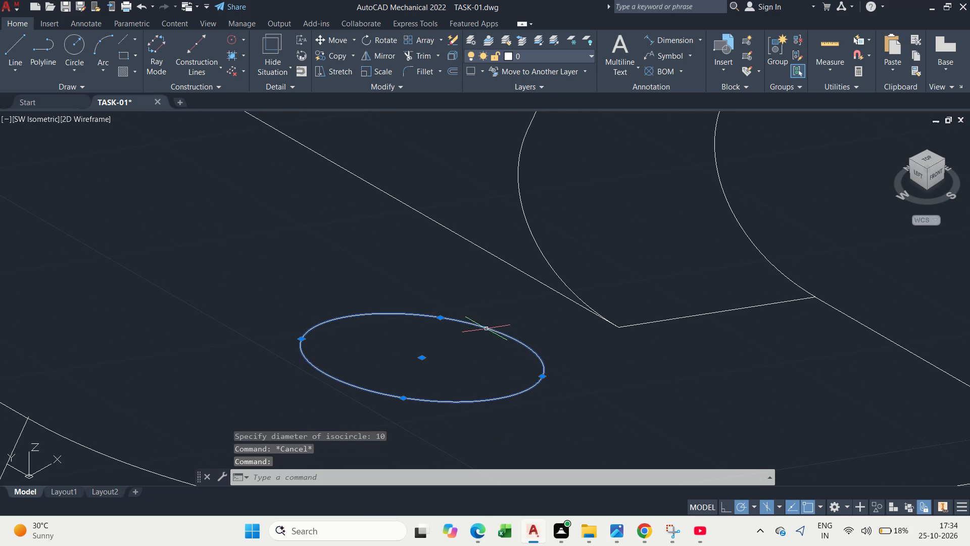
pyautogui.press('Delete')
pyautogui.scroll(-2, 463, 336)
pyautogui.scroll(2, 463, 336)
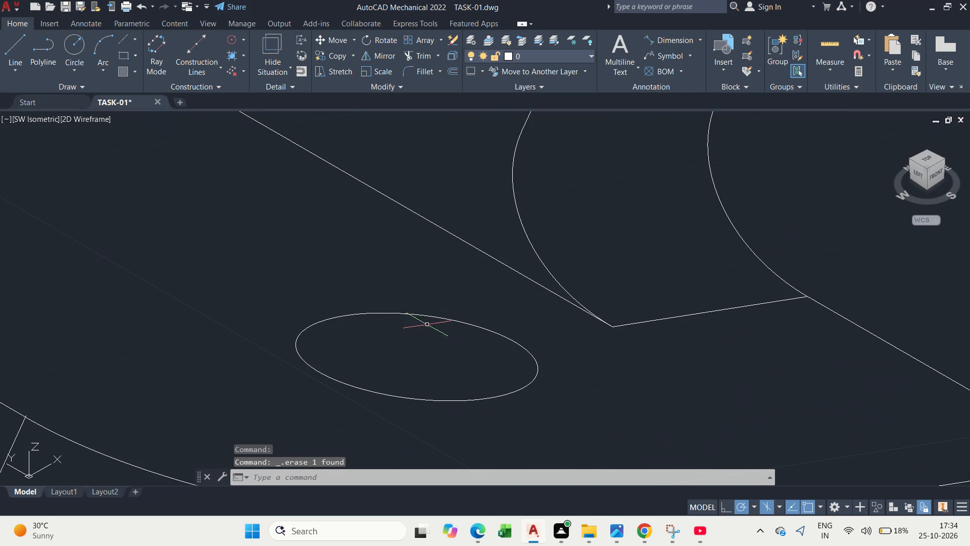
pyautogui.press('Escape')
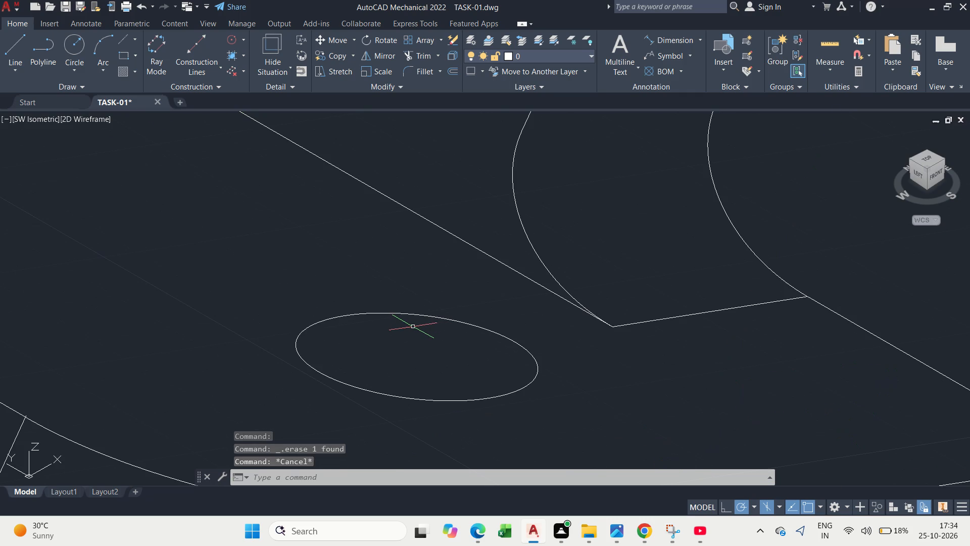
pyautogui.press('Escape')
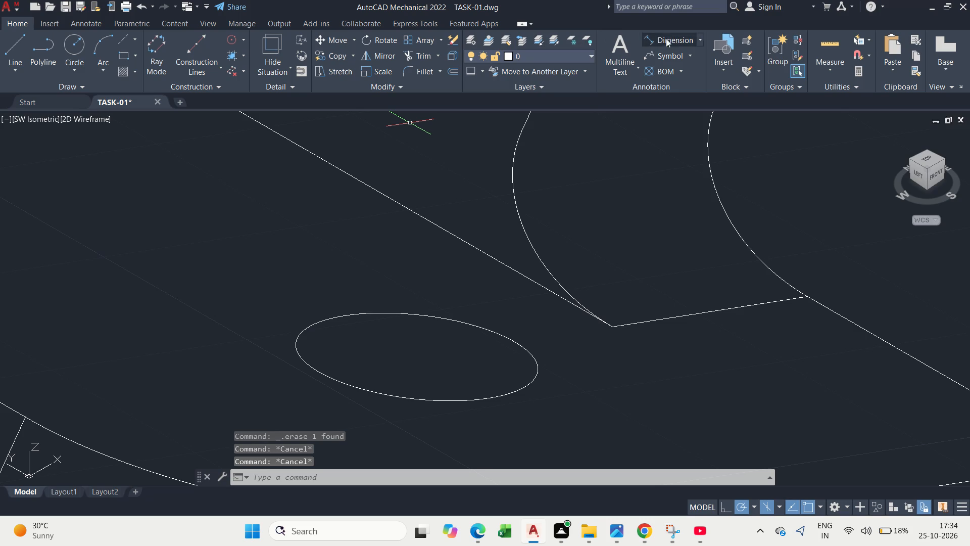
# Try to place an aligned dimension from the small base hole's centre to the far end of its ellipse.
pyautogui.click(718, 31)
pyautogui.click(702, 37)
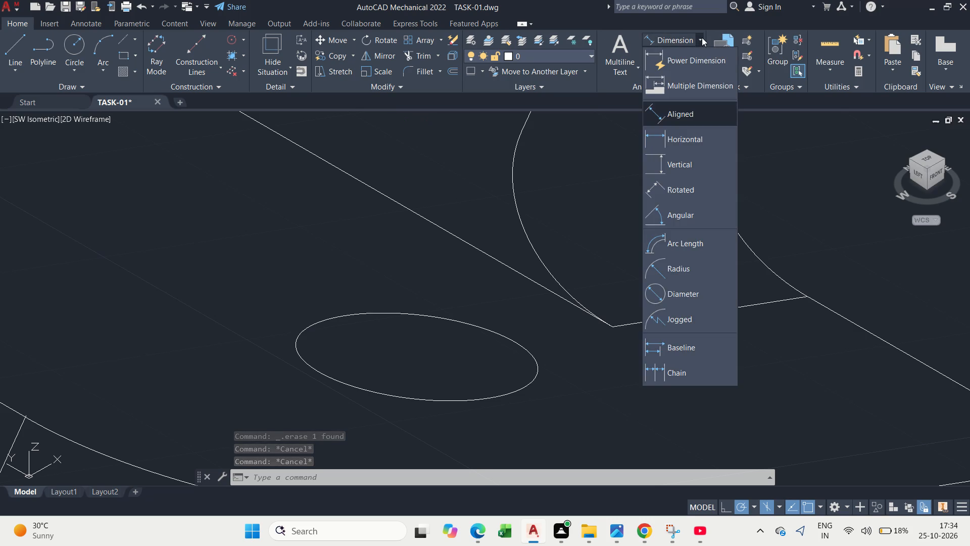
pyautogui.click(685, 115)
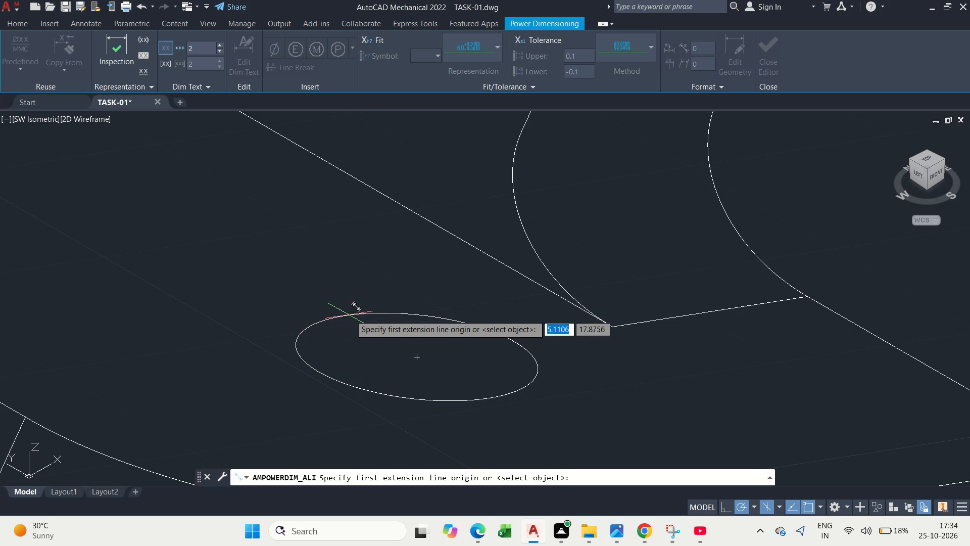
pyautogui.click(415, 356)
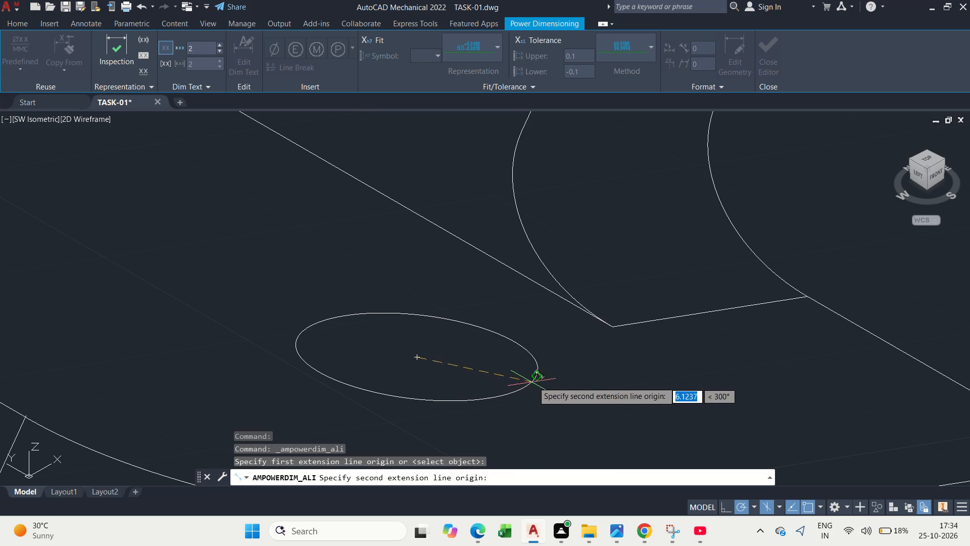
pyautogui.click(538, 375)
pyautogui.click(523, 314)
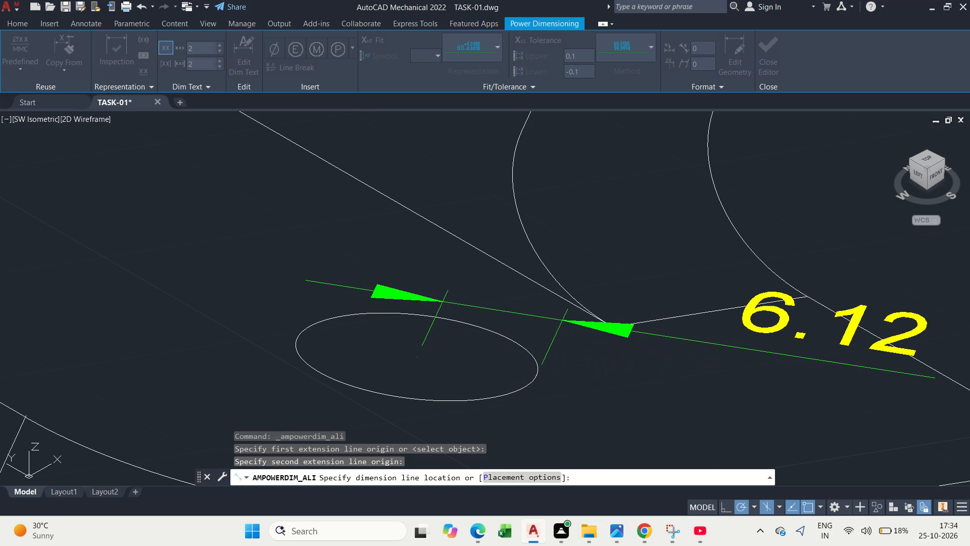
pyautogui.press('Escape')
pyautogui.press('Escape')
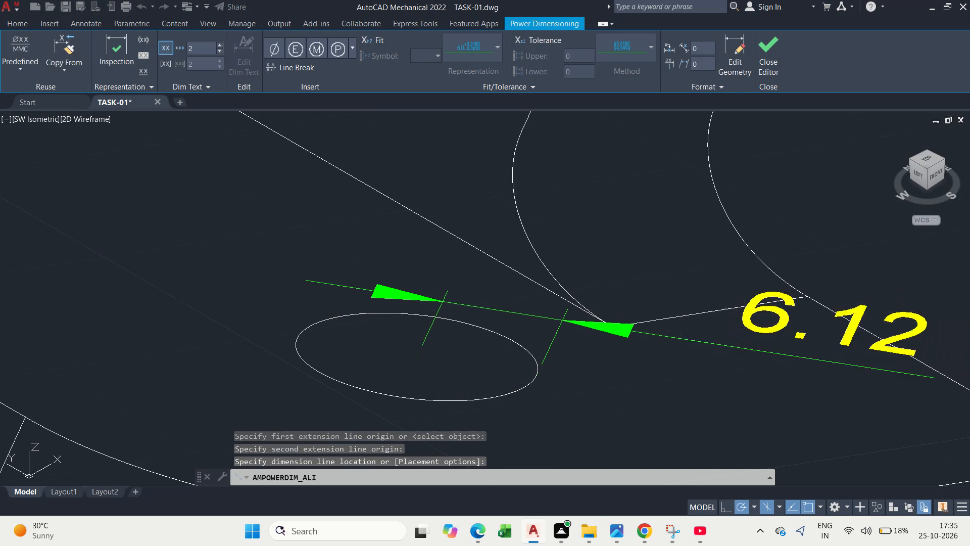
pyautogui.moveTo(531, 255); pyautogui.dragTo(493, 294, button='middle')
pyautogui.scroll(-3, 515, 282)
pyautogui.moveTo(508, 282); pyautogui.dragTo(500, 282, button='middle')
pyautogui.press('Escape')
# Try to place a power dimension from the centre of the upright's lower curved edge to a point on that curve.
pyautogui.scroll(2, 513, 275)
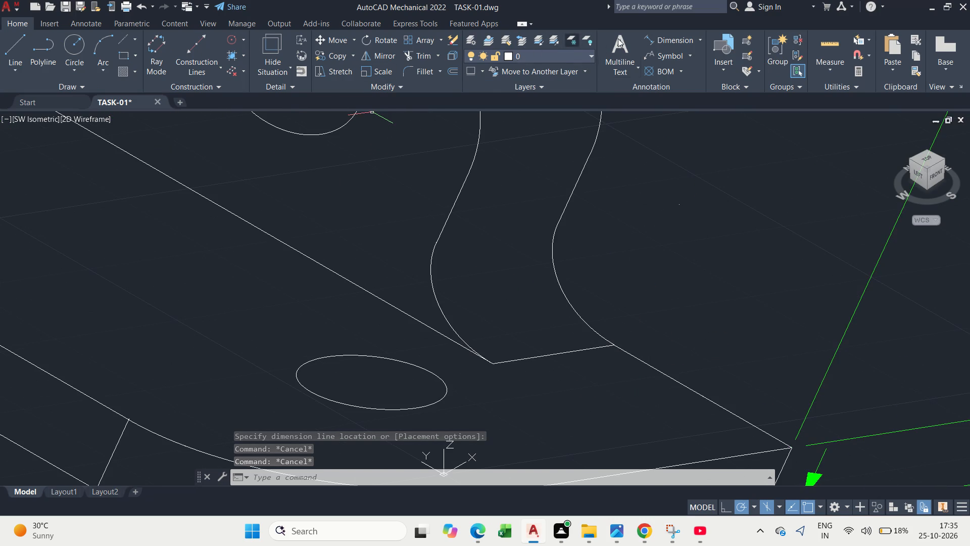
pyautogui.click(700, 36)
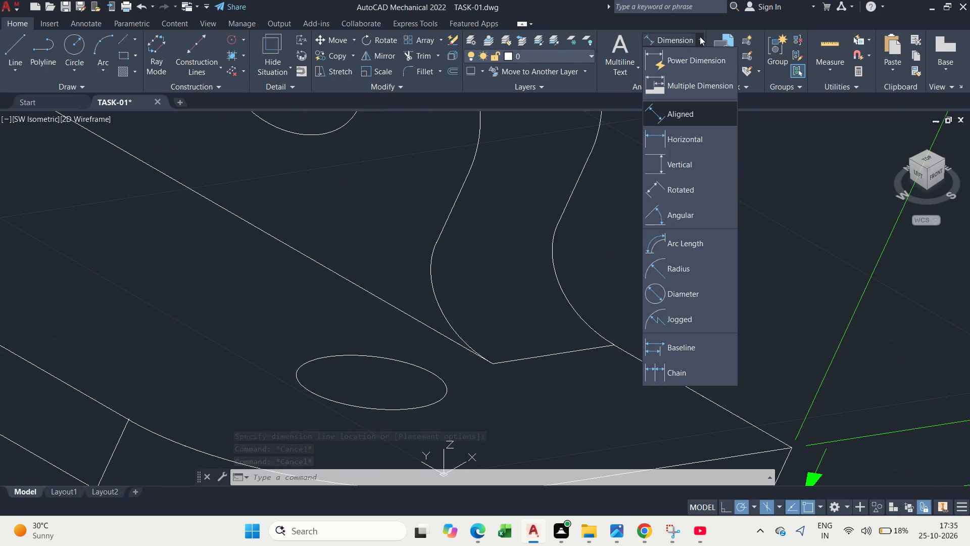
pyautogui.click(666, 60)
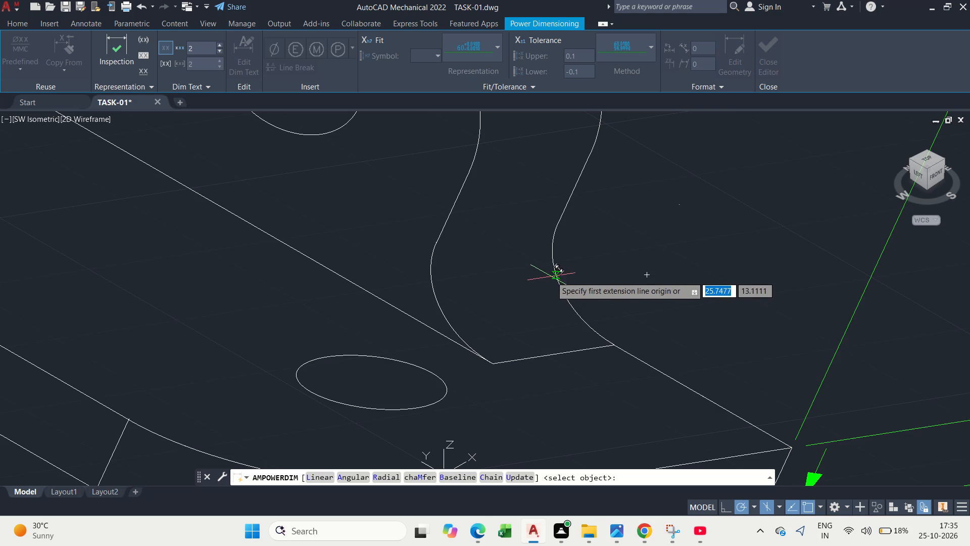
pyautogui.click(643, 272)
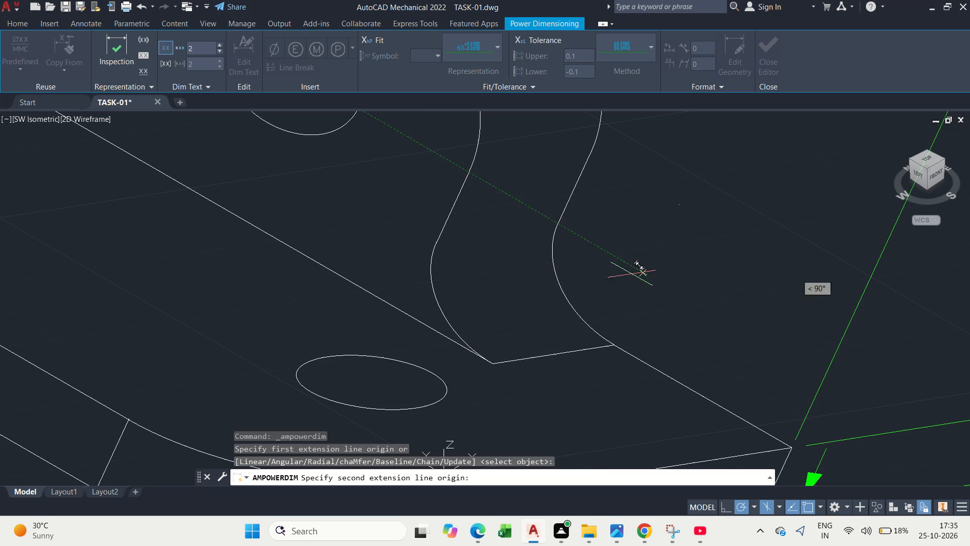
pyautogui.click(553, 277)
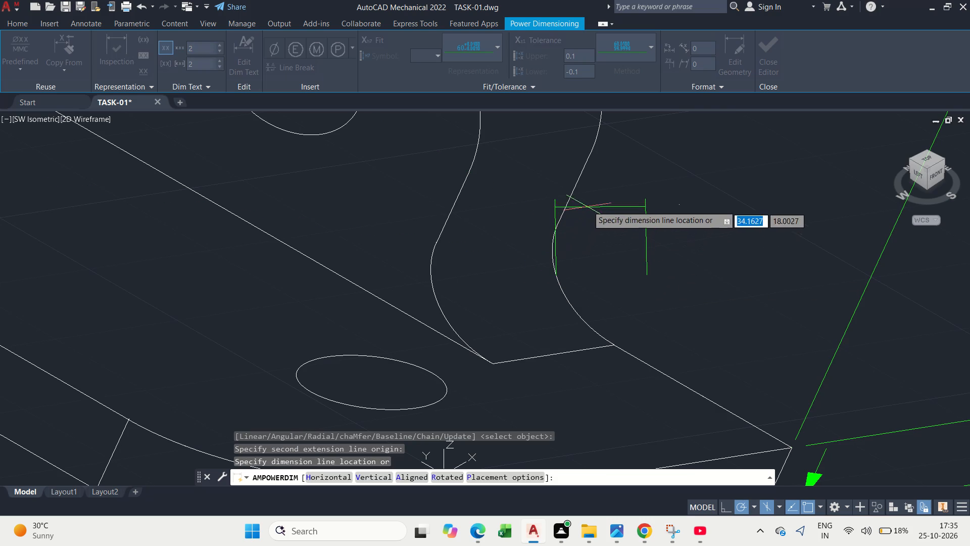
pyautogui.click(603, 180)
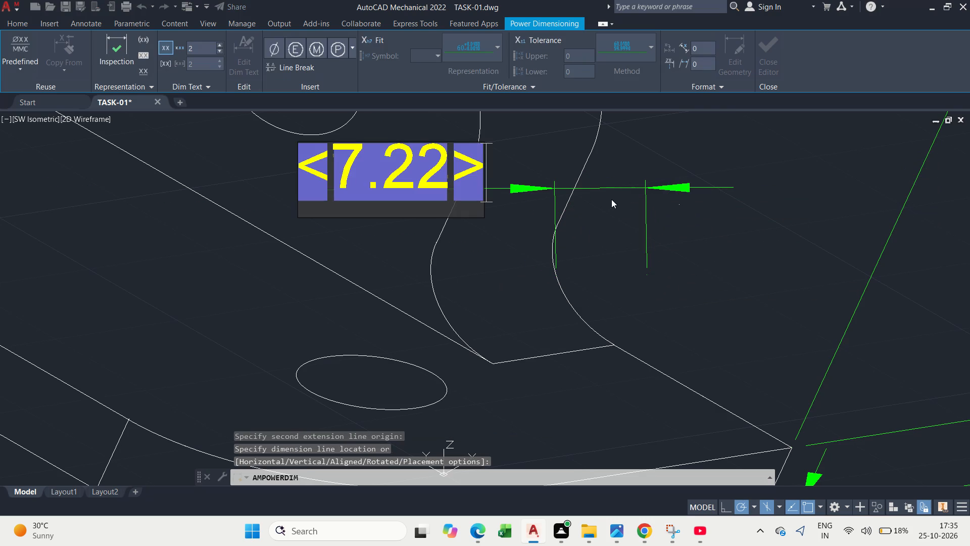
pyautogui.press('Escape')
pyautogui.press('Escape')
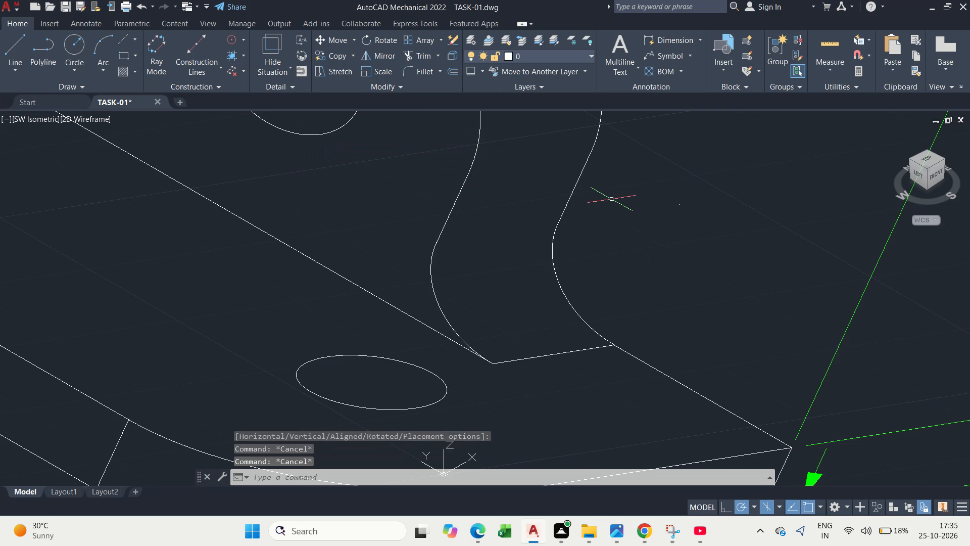
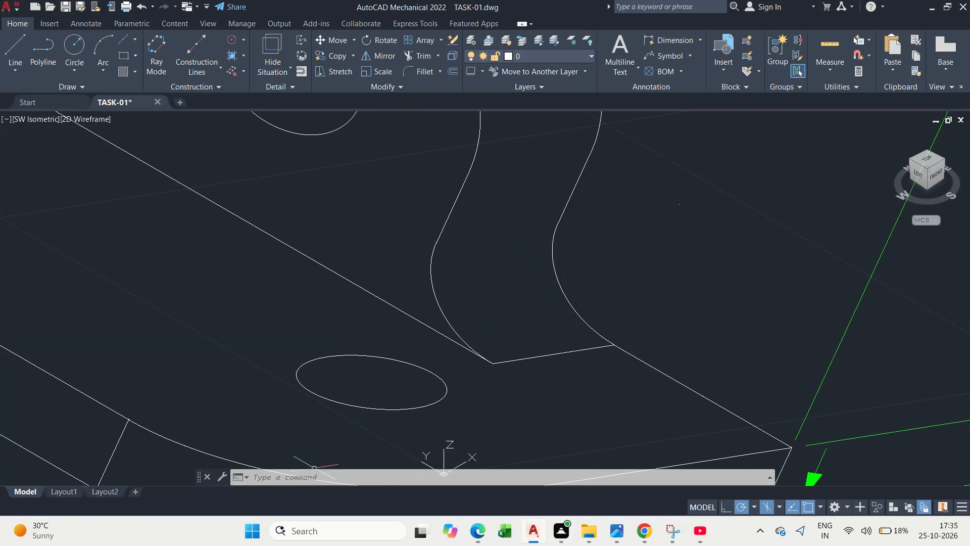
# Place an aligned dimension across the long axis of the small base hole nearest the upright's lower curve.
pyautogui.press('Escape')
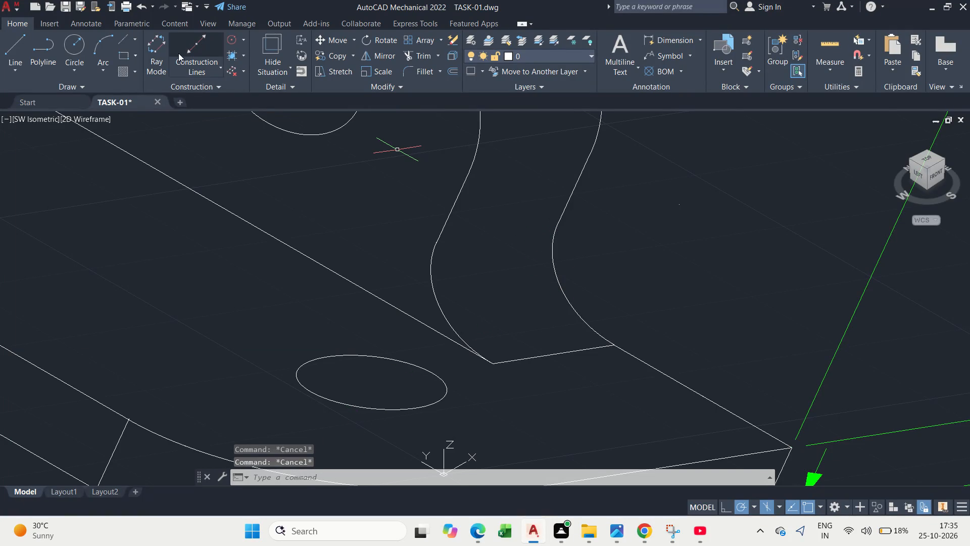
pyautogui.click(701, 40)
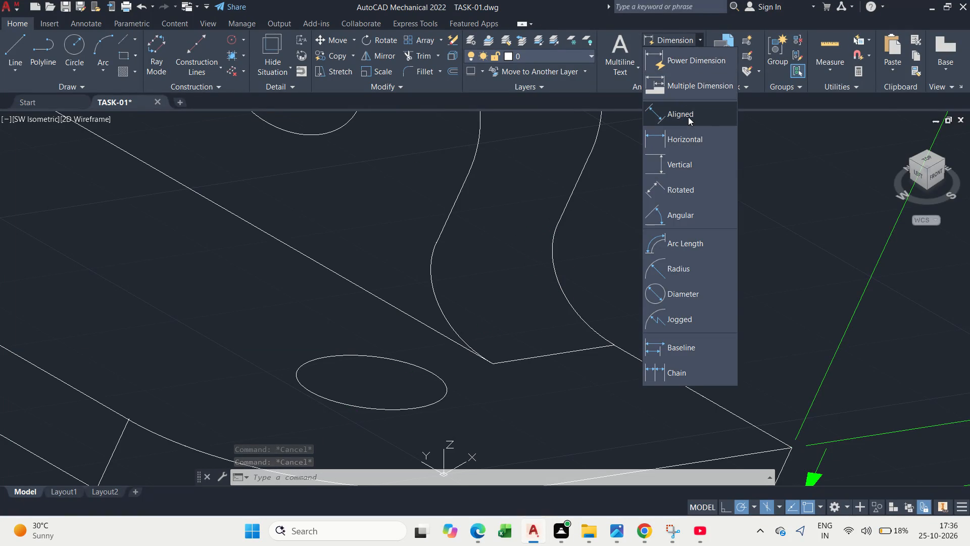
pyautogui.click(688, 117)
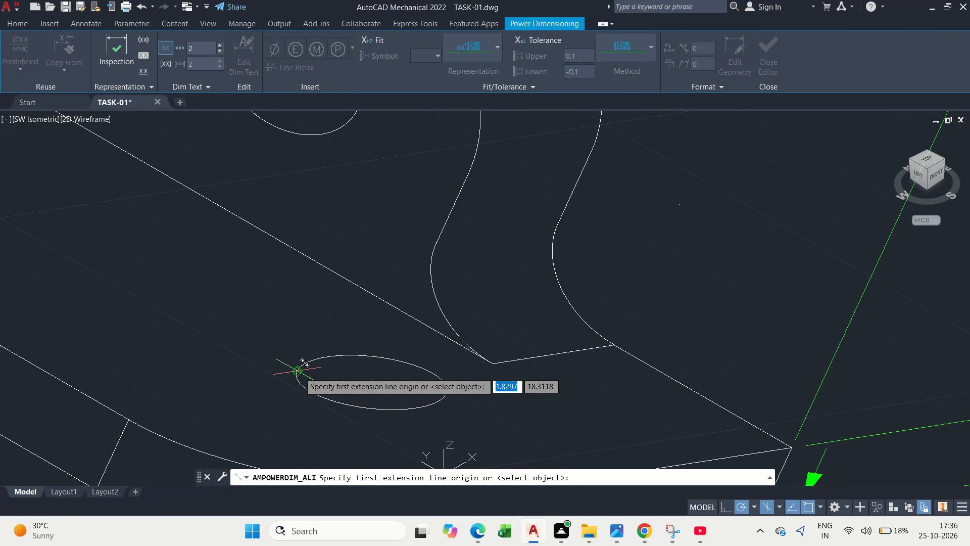
pyautogui.moveTo(297, 374); pyautogui.dragTo(401, 375)
pyautogui.moveTo(449, 390); pyautogui.dragTo(450, 386)
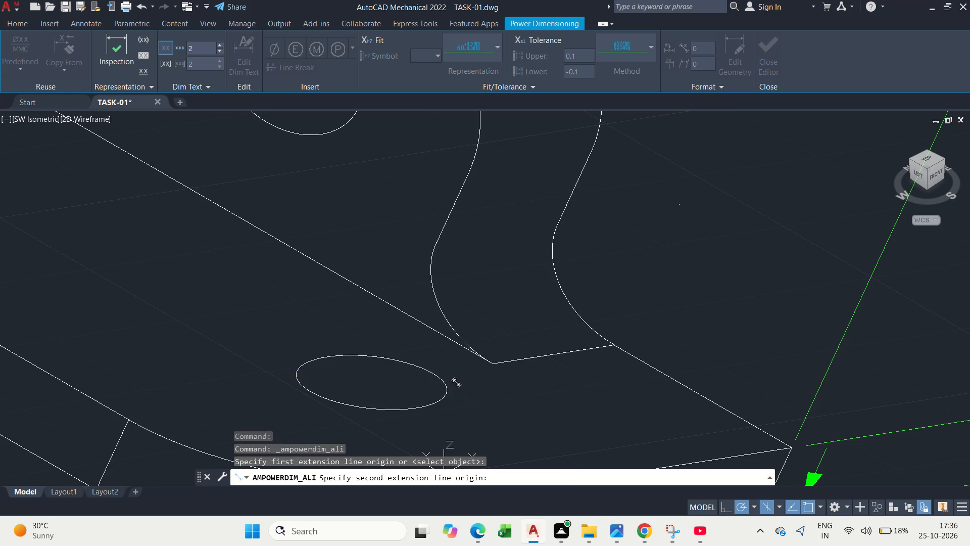
pyautogui.click(481, 314)
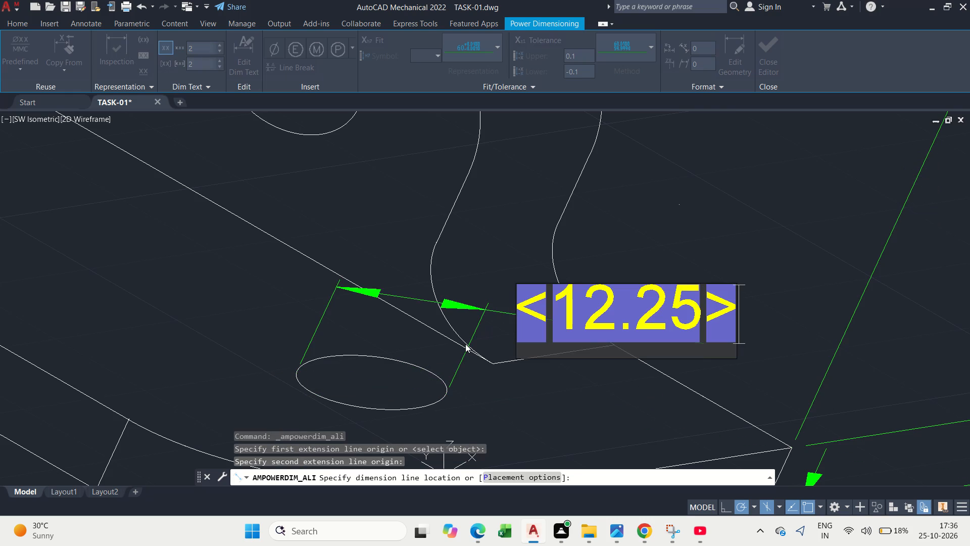
# Replace the new hole dimension's text with Ø10.
pyautogui.press('Right')
pyautogui.press('BackSpace')
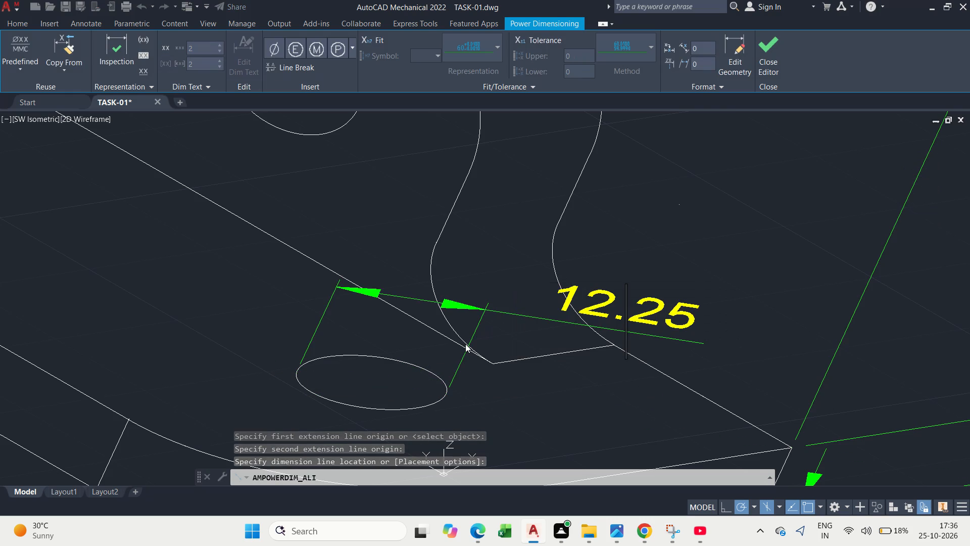
pyautogui.write('%%')
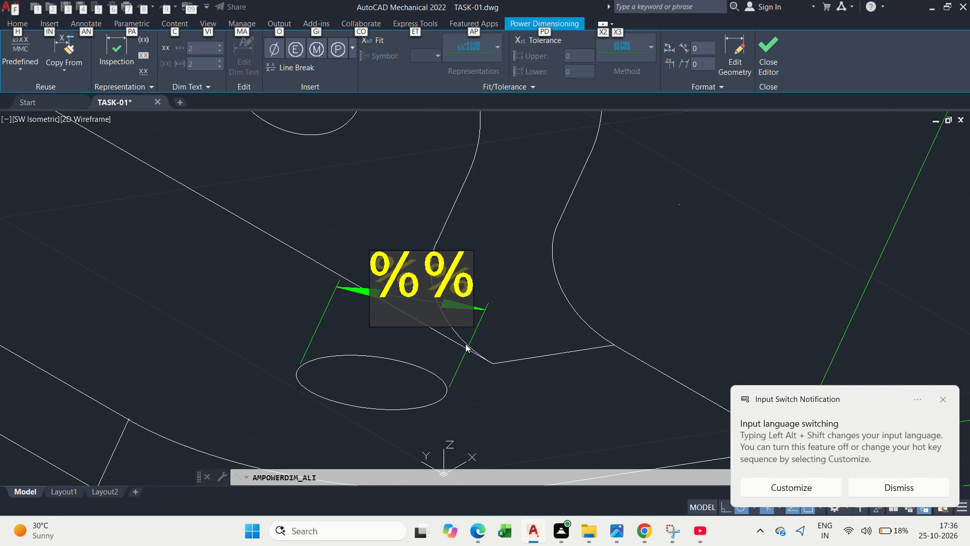
pyautogui.hotkey('shift', 'c')
pyautogui.press('Escape')
pyautogui.press('Escape')
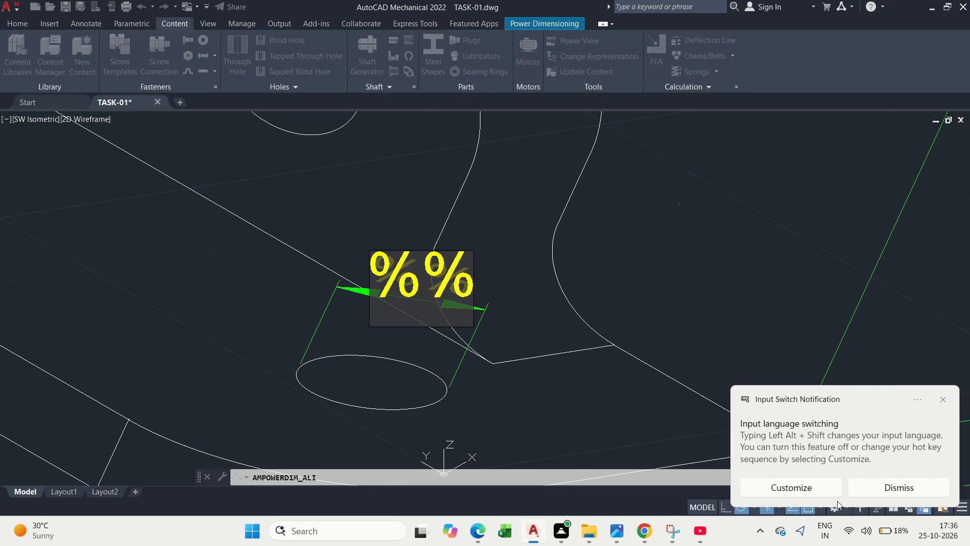
pyautogui.click(885, 478)
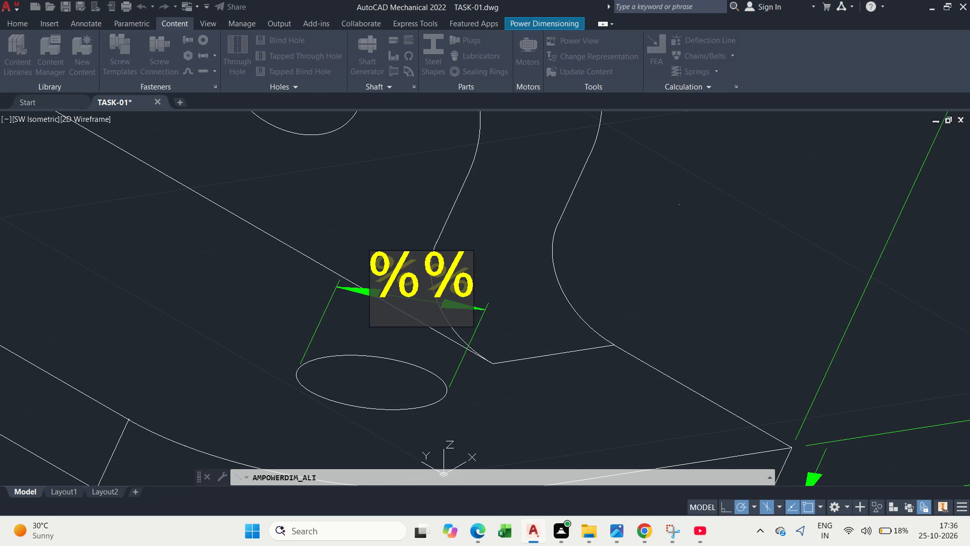
pyautogui.hotkey('shift', 'c')
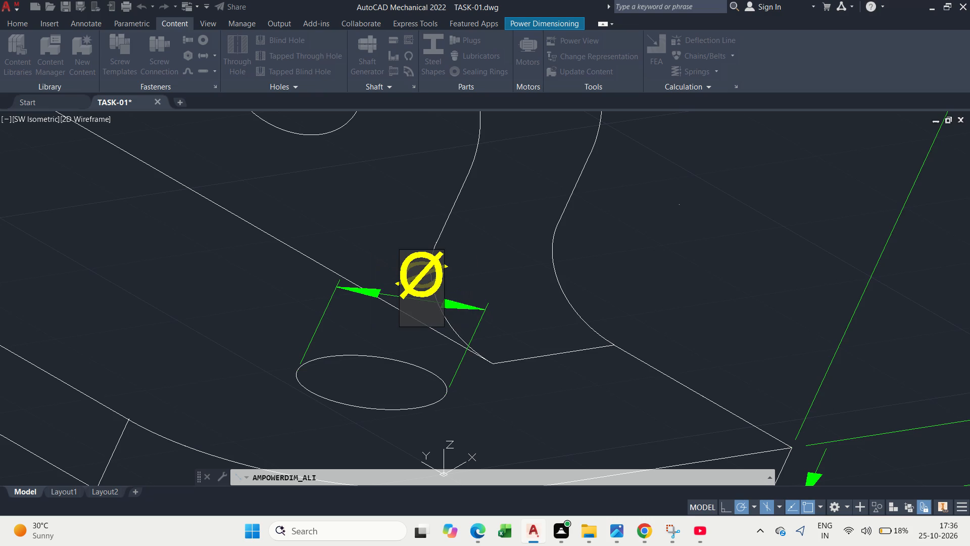
pyautogui.write('10')
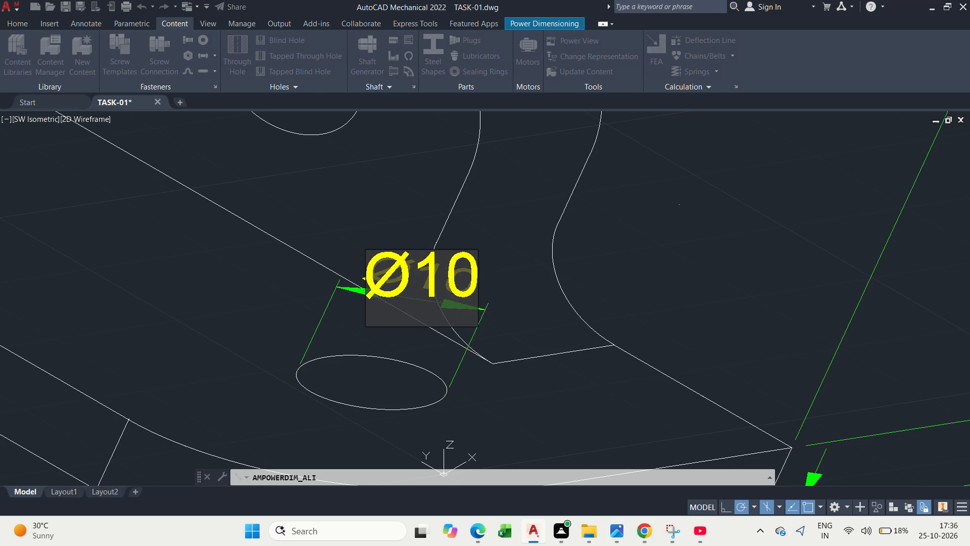
pyautogui.click(491, 467)
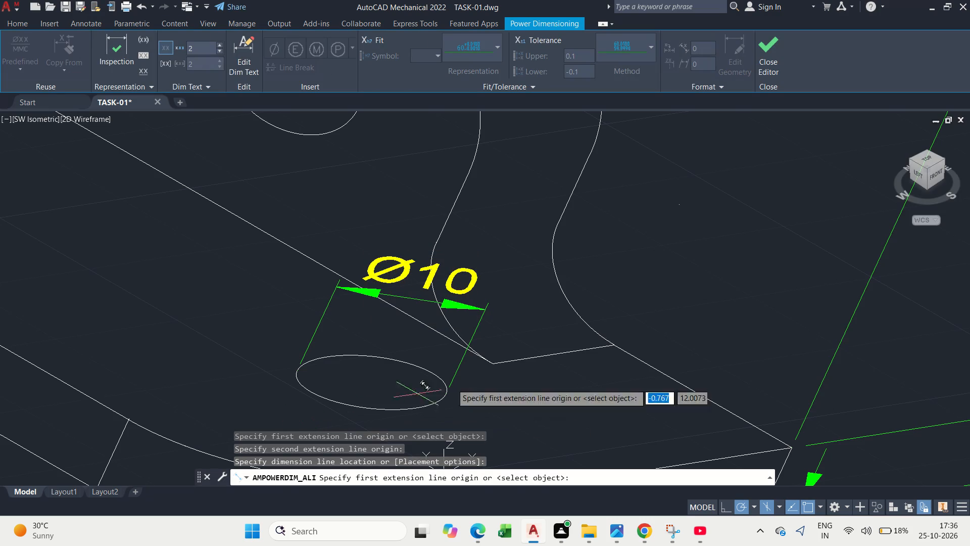
pyautogui.press('Escape')
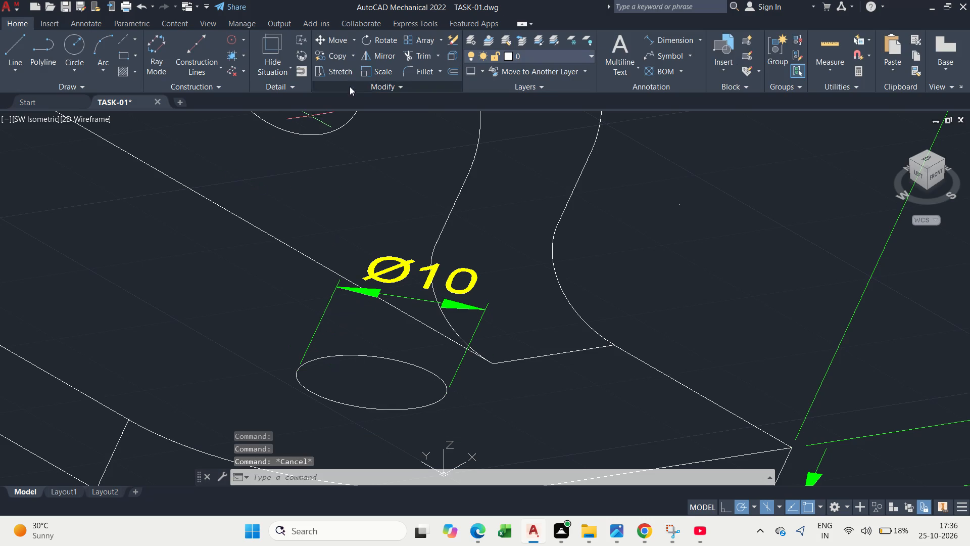
# Oblique the Ø10 dimension so its extension lines run parallel to the base's short end edge.
pyautogui.scroll(-1, 507, 309)
pyautogui.moveTo(492, 315); pyautogui.dragTo(492, 331, button='middle')
pyautogui.scroll(1, 472, 322)
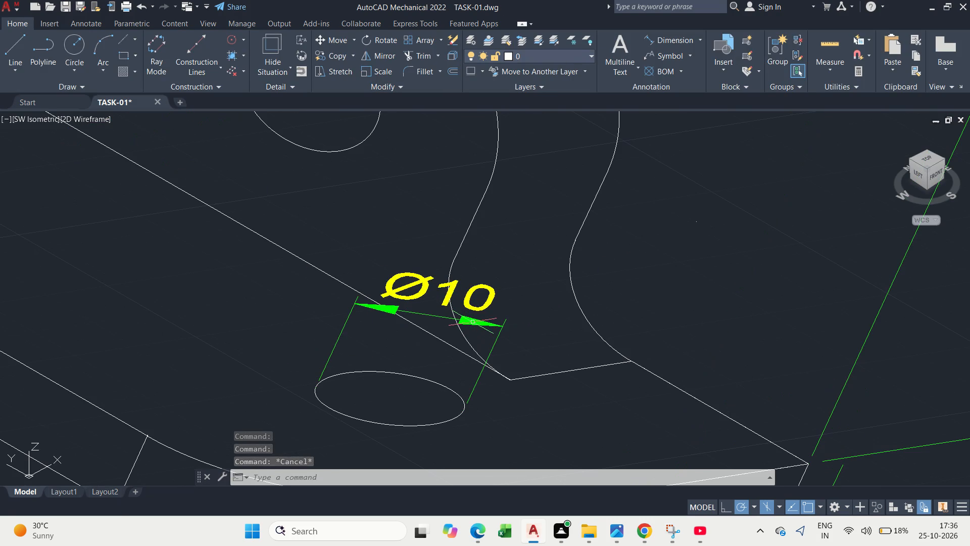
pyautogui.scroll(-1, 460, 338)
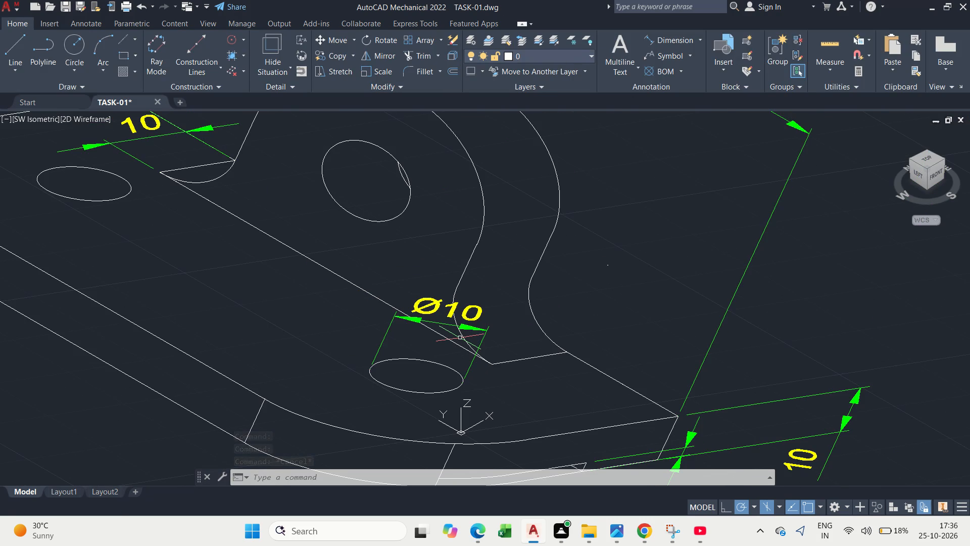
pyautogui.write('DIM')
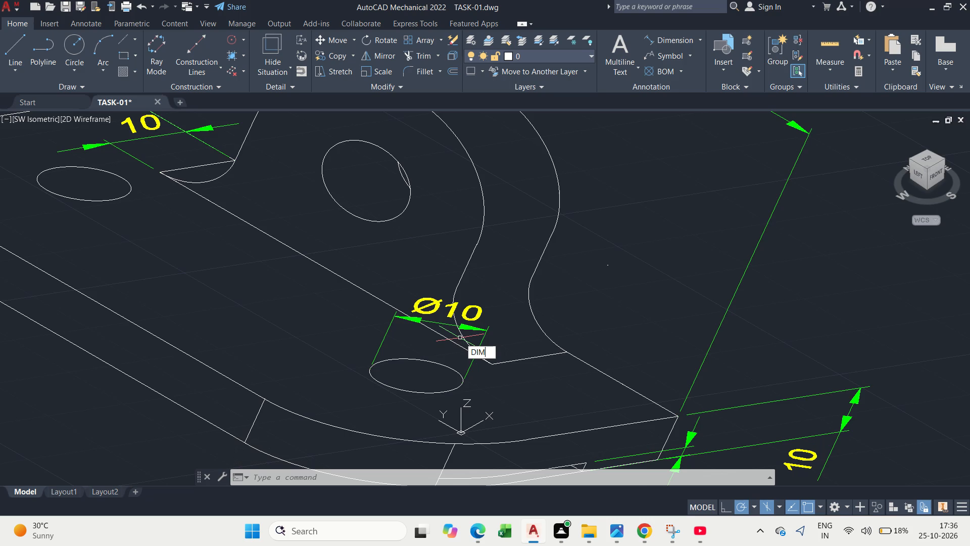
pyautogui.click(516, 377)
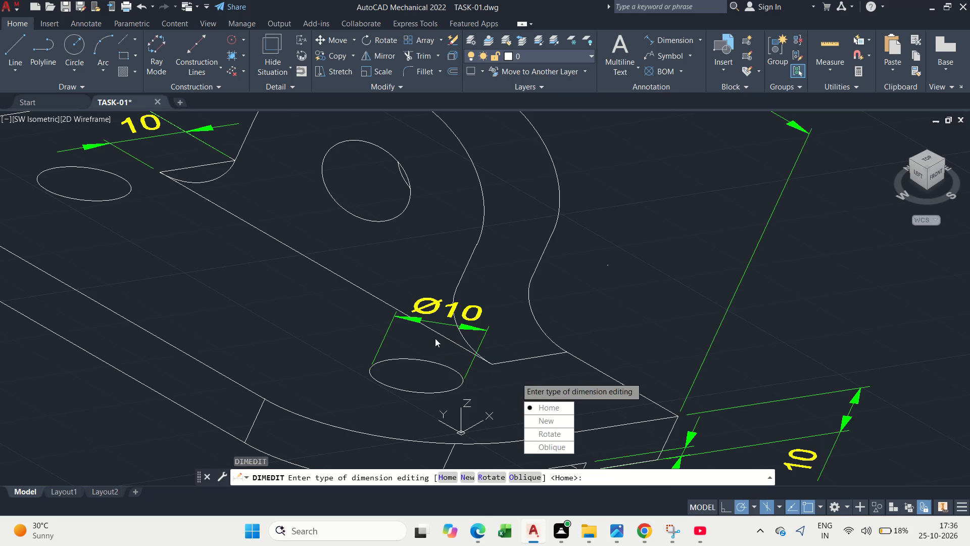
pyautogui.moveTo(545, 448); pyautogui.dragTo(479, 371)
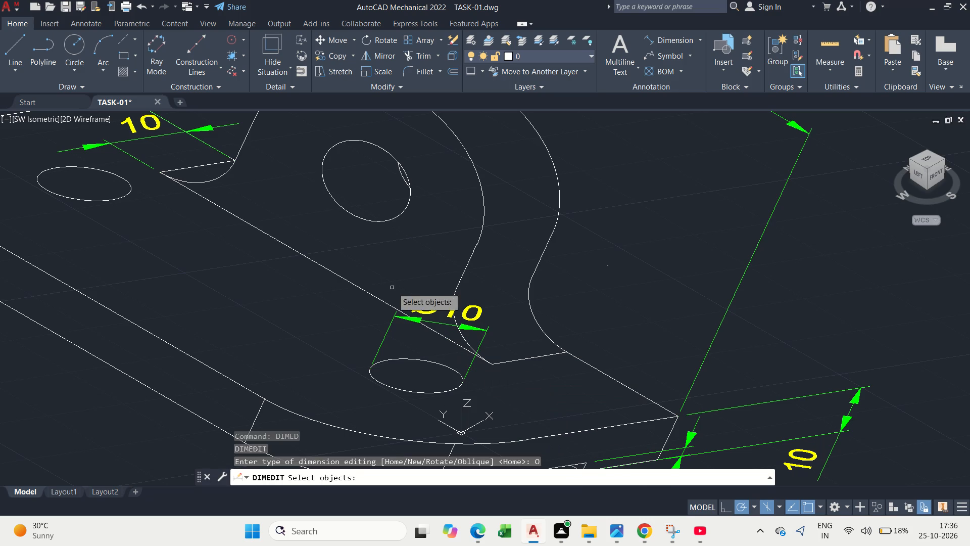
pyautogui.click(395, 320)
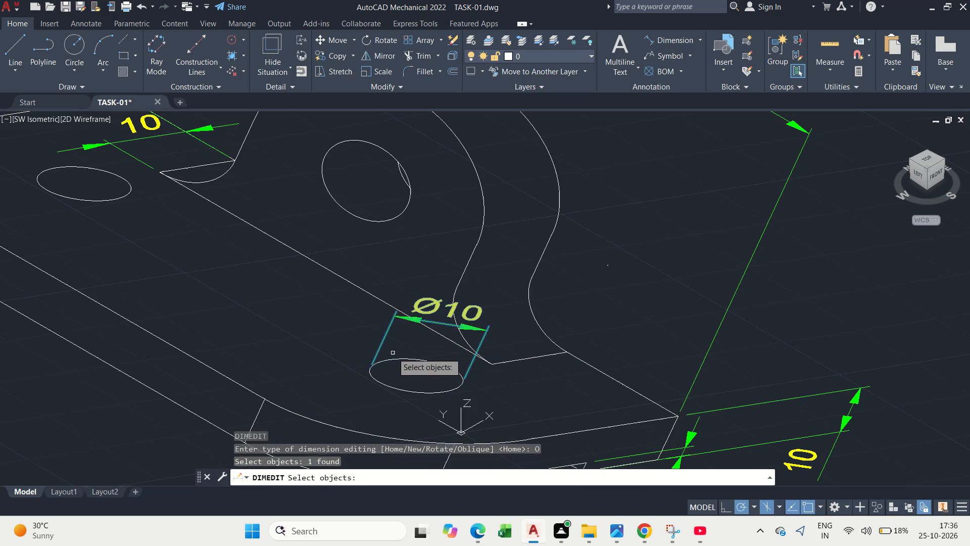
pyautogui.press('space')
pyautogui.moveTo(496, 442); pyautogui.dragTo(473, 448)
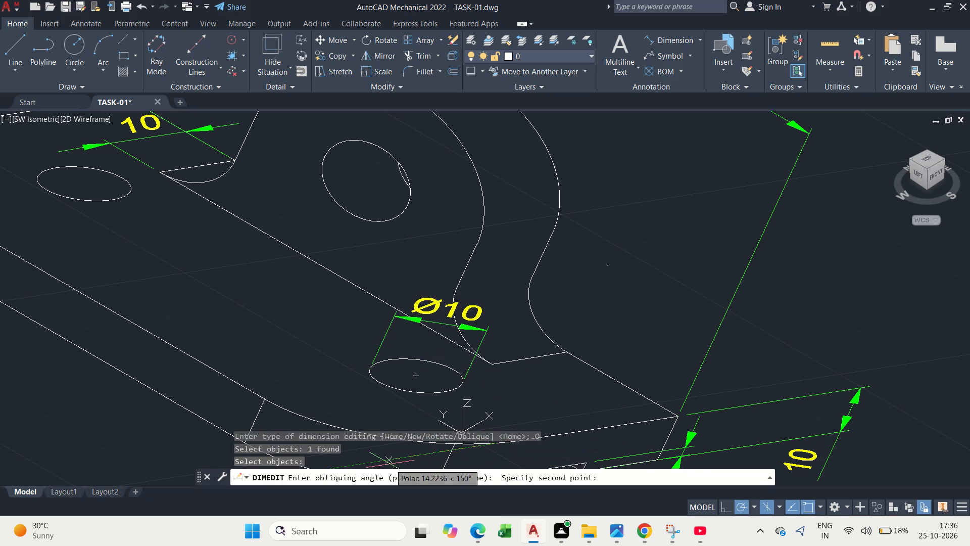
pyautogui.middleClick(375, 450)
pyautogui.moveTo(364, 437); pyautogui.dragTo(458, 216, button='middle')
pyautogui.scroll(-1, 458, 216)
pyautogui.scroll(-1, 413, 278)
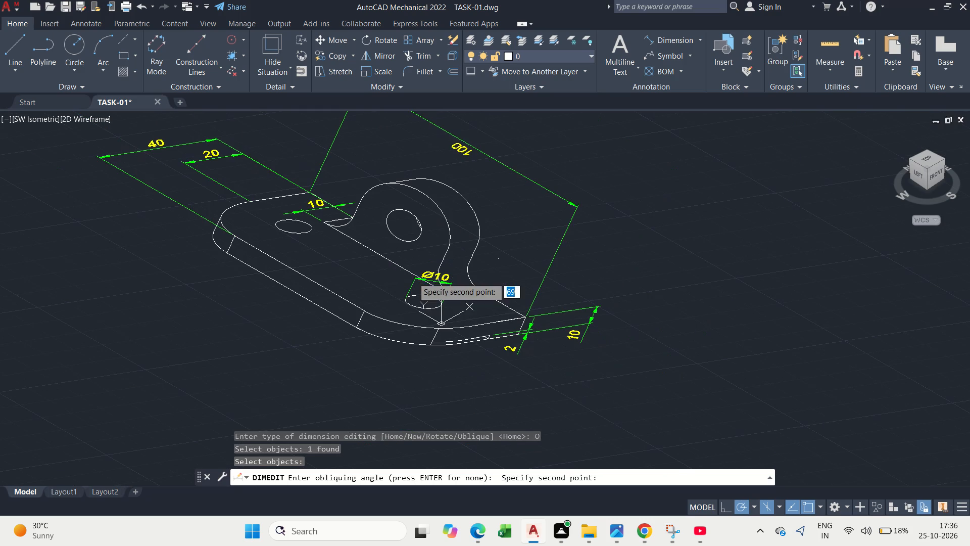
pyautogui.press('F8')
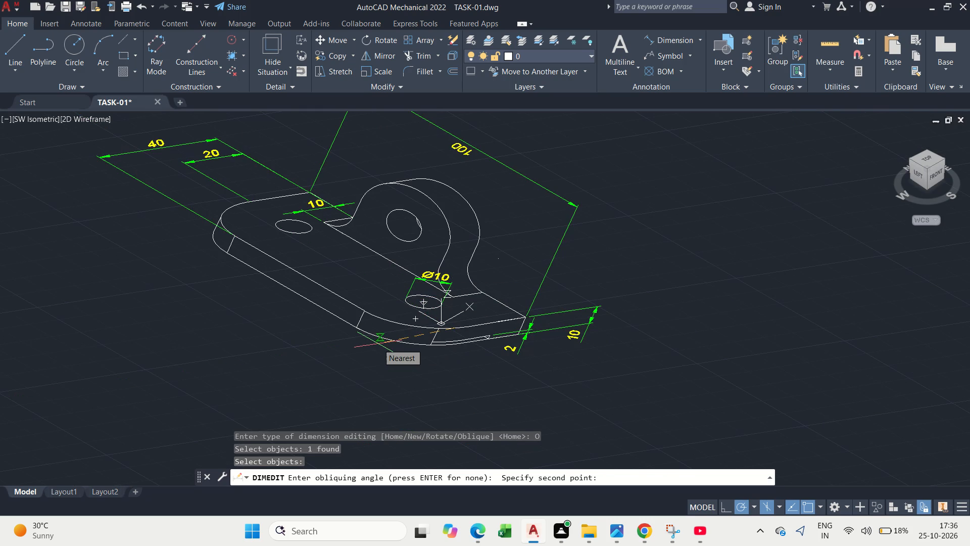
pyautogui.click(309, 373)
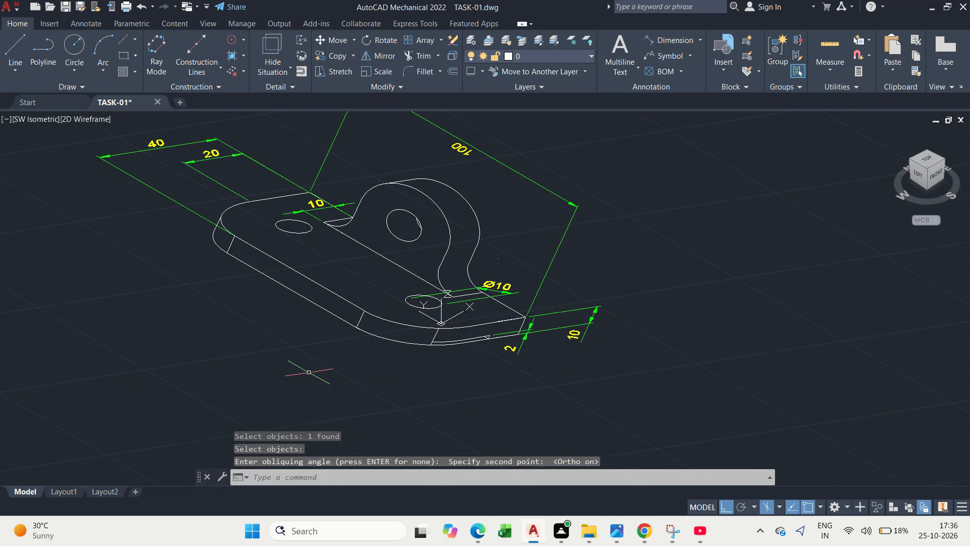
# Move the Ø10 dimension to the opposite side of the small hole, toward the base's rounded outer edge.
pyautogui.scroll(3, 520, 317)
pyautogui.press('Escape')
pyautogui.moveTo(439, 310); pyautogui.dragTo(446, 328, button='middle')
pyautogui.press('Escape')
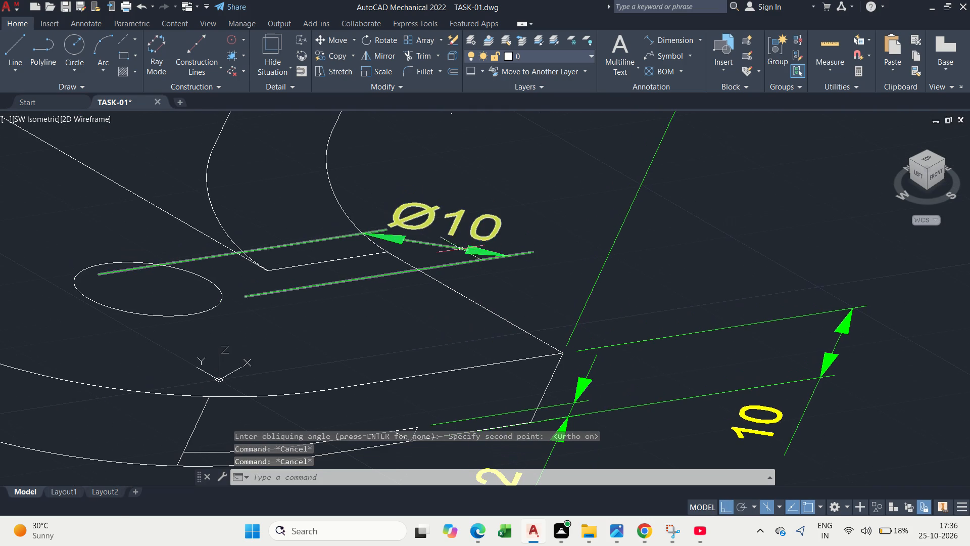
pyautogui.click(465, 245)
pyautogui.moveTo(437, 250); pyautogui.dragTo(434, 256)
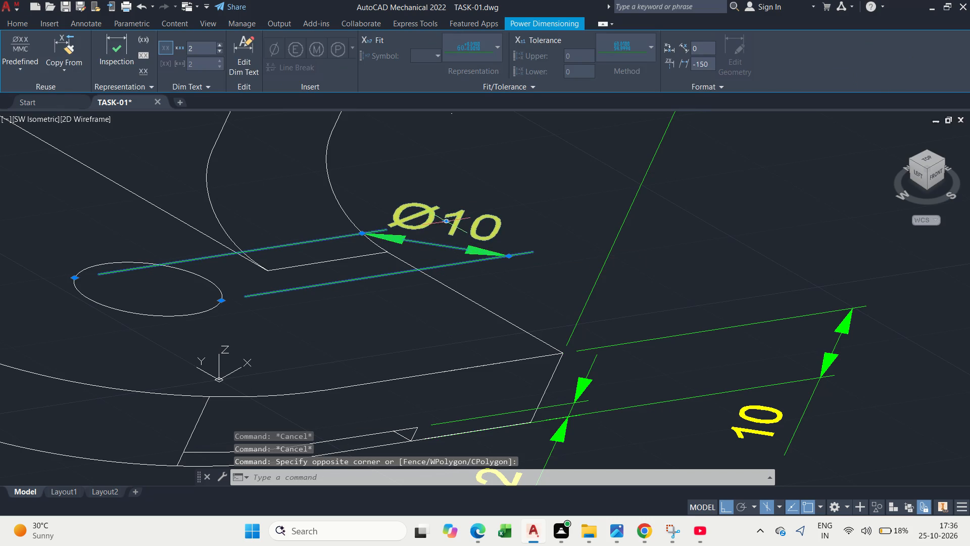
pyautogui.click(446, 221)
pyautogui.moveTo(150, 362); pyautogui.dragTo(290, 372, button='middle')
pyautogui.scroll(-1, 290, 372)
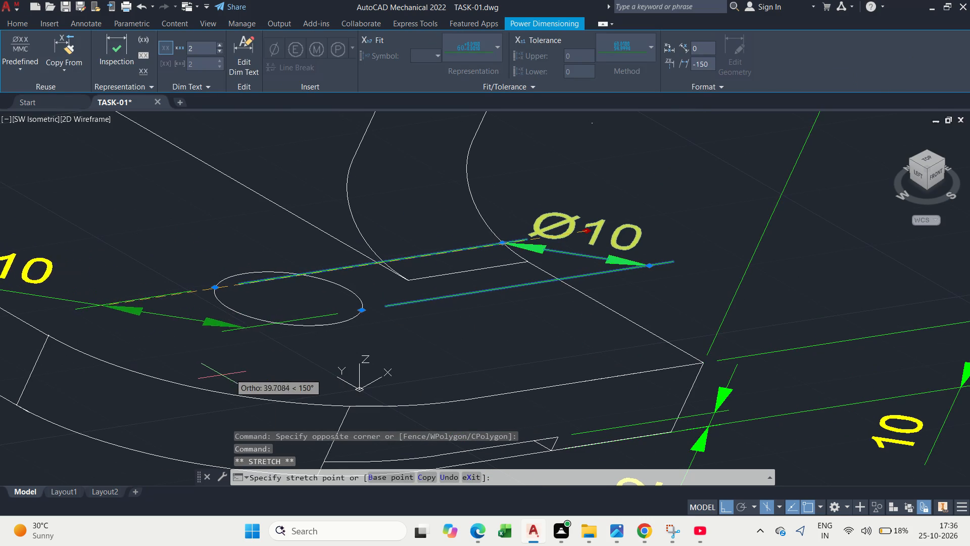
pyautogui.click(238, 368)
pyautogui.press('Escape')
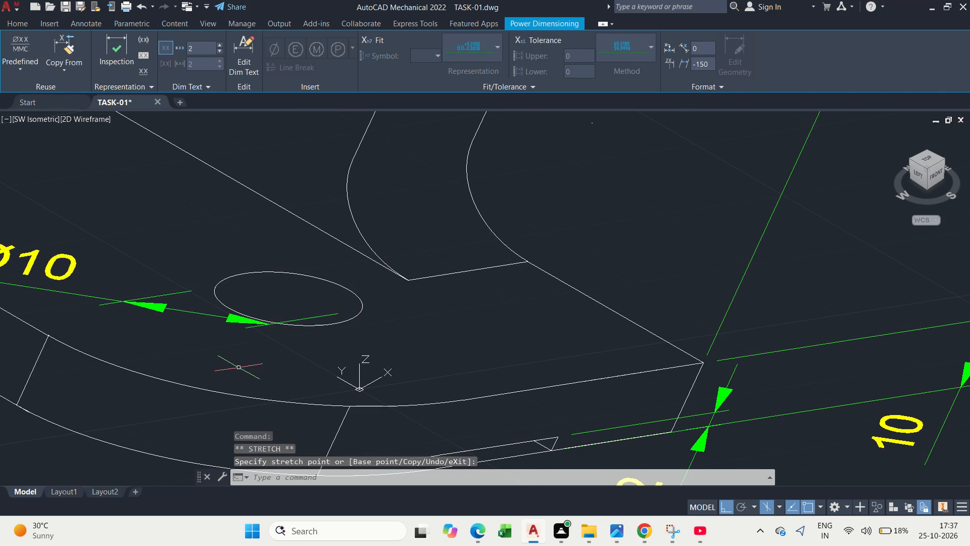
pyautogui.scroll(-3, 238, 340)
pyautogui.press('Escape')
# Save the drawing.
pyautogui.hotkey('ctrl', 's')
pyautogui.scroll(2, 224, 339)
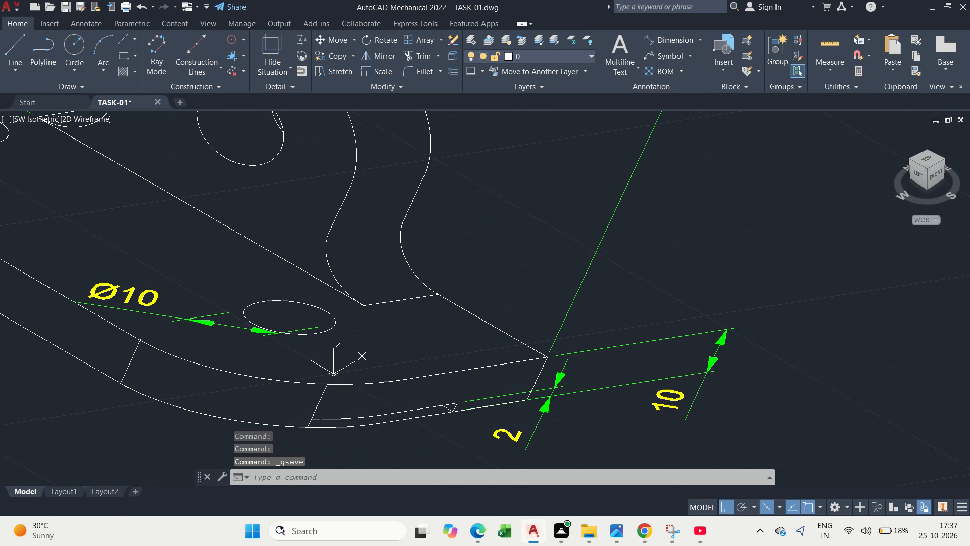
pyautogui.middleClick(224, 339)
pyautogui.press('Escape')
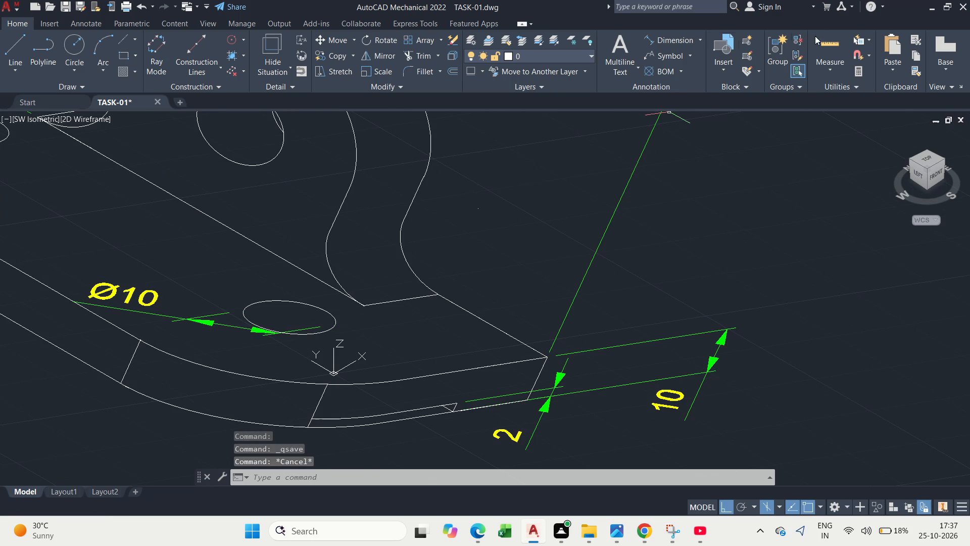
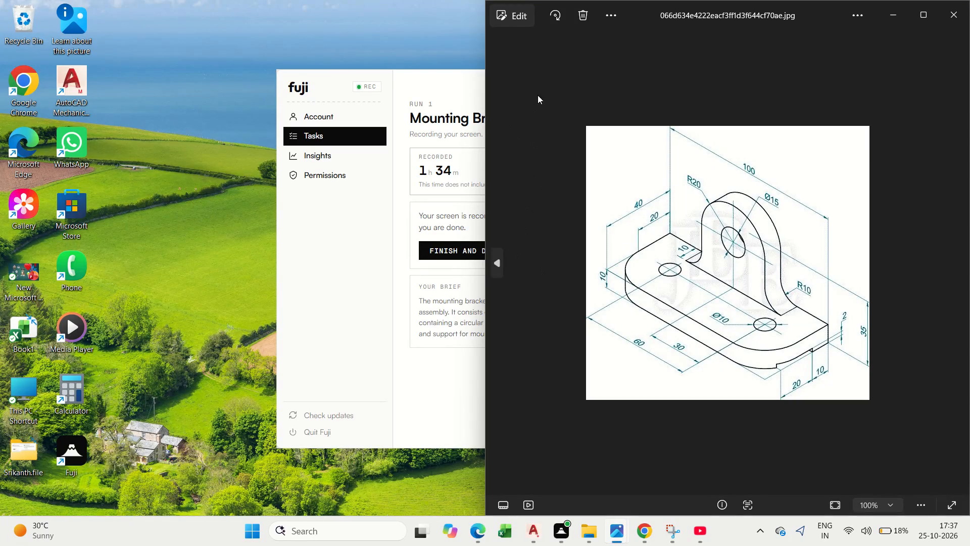
# Switch to AutoCAD and arrange its TASK-01 drawing window side by side with the reference image.
pyautogui.click(530, 519)
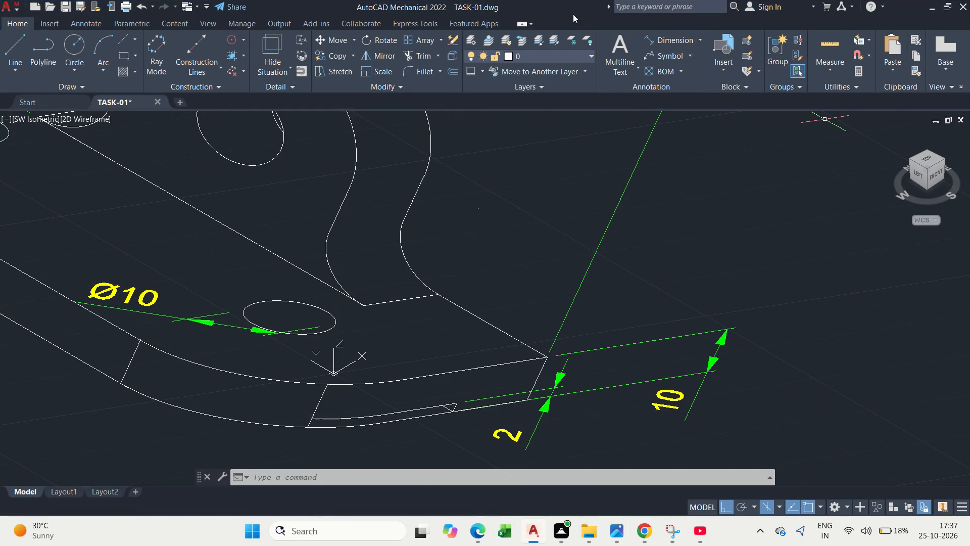
pyautogui.moveTo(560, 14); pyautogui.dragTo(145, 82)
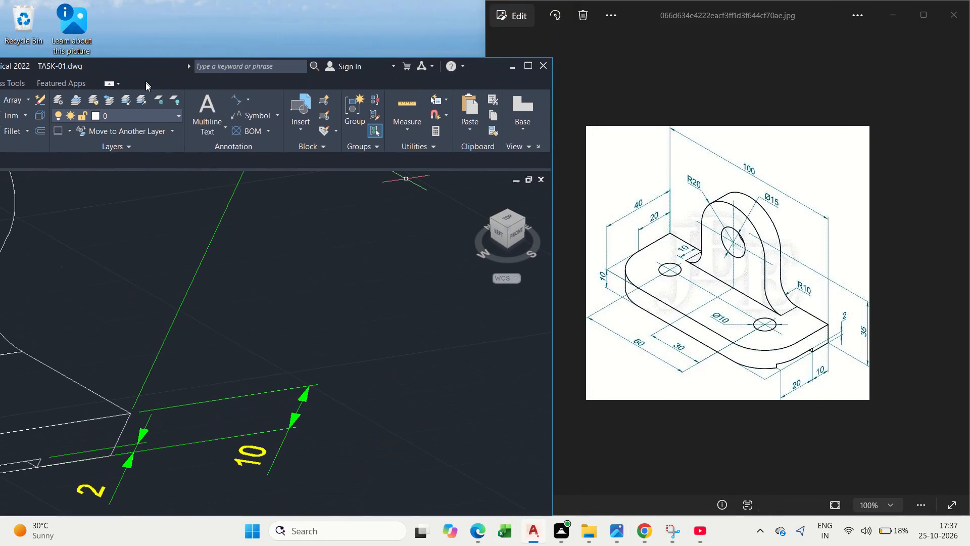
pyautogui.moveTo(145, 82); pyautogui.dragTo(670, 78)
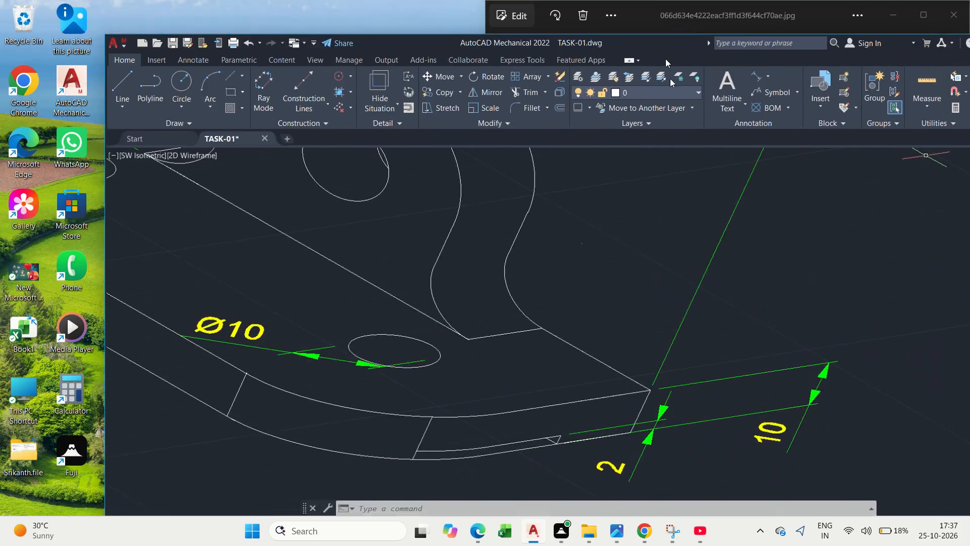
pyautogui.moveTo(670, 78); pyautogui.dragTo(550, 54)
pyautogui.moveTo(529, 43); pyautogui.dragTo(509, 0)
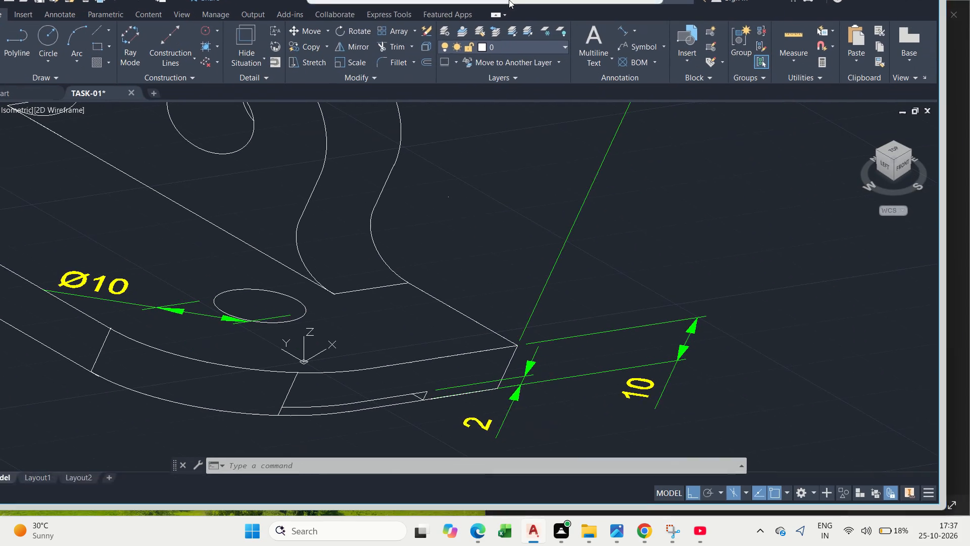
pyautogui.moveTo(509, 0); pyautogui.dragTo(395, 40)
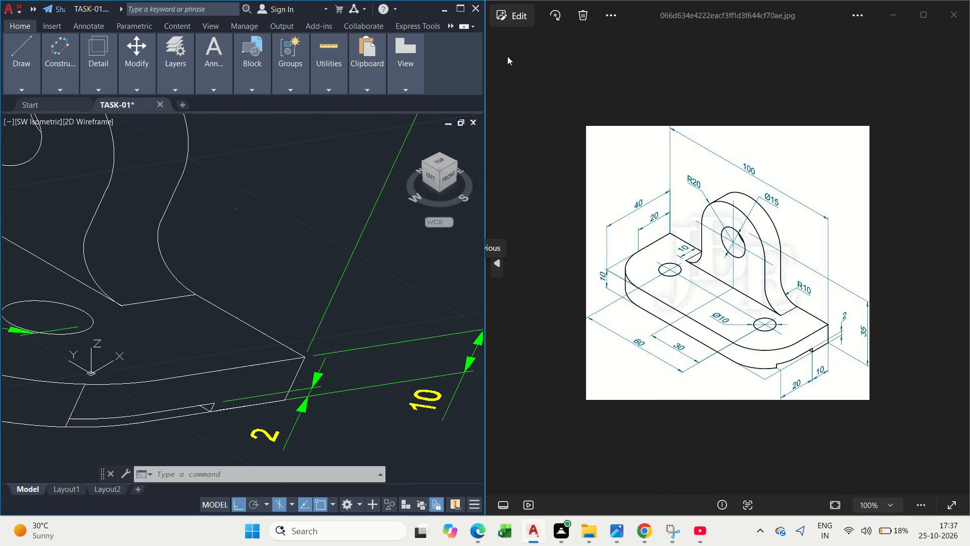
# Delete the small hole's Ø10 dimension together with the dimension whose long extension line rises from the base's end corner.
pyautogui.click(348, 257)
pyautogui.click(313, 302)
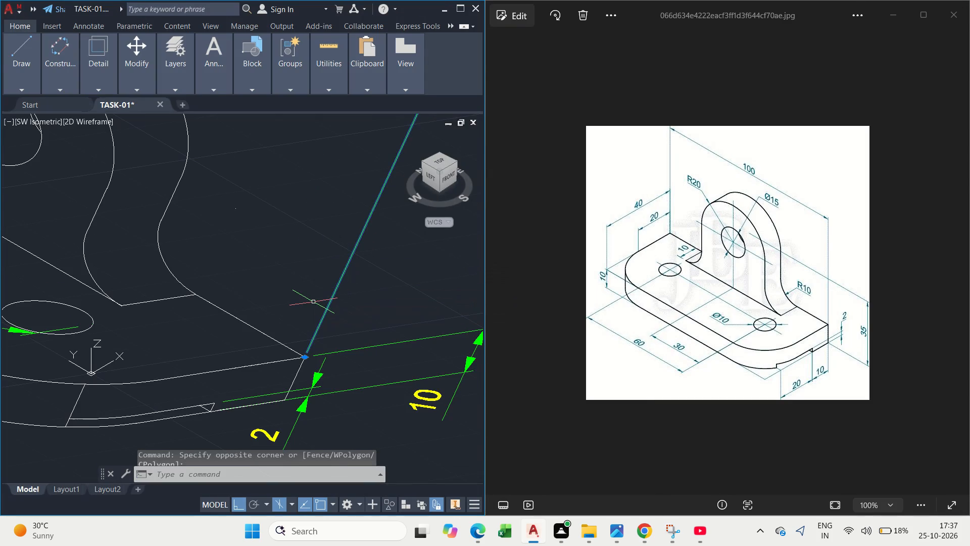
pyautogui.moveTo(315, 297); pyautogui.dragTo(424, 296, button='middle')
pyautogui.moveTo(176, 323); pyautogui.dragTo(315, 364, button='middle')
pyautogui.scroll(1, 240, 363)
pyautogui.scroll(-1, 221, 371)
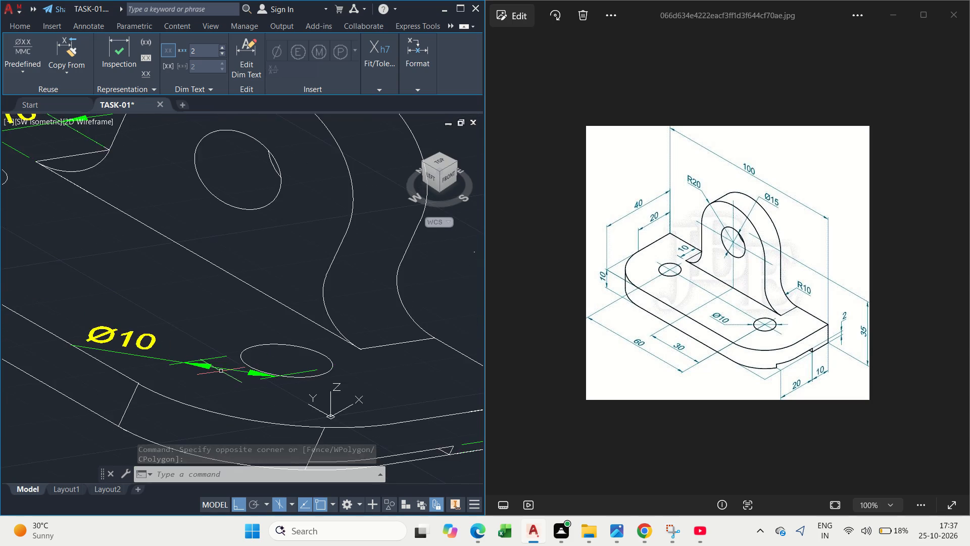
pyautogui.scroll(2, 221, 371)
pyautogui.click(232, 383)
pyautogui.moveTo(203, 345); pyautogui.dragTo(207, 343)
pyautogui.scroll(-3, 211, 340)
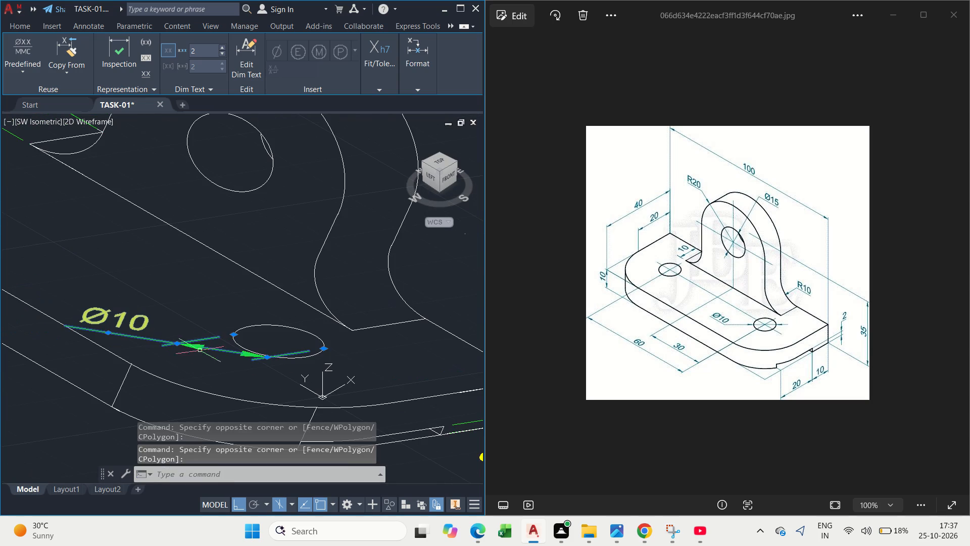
pyautogui.press('Delete')
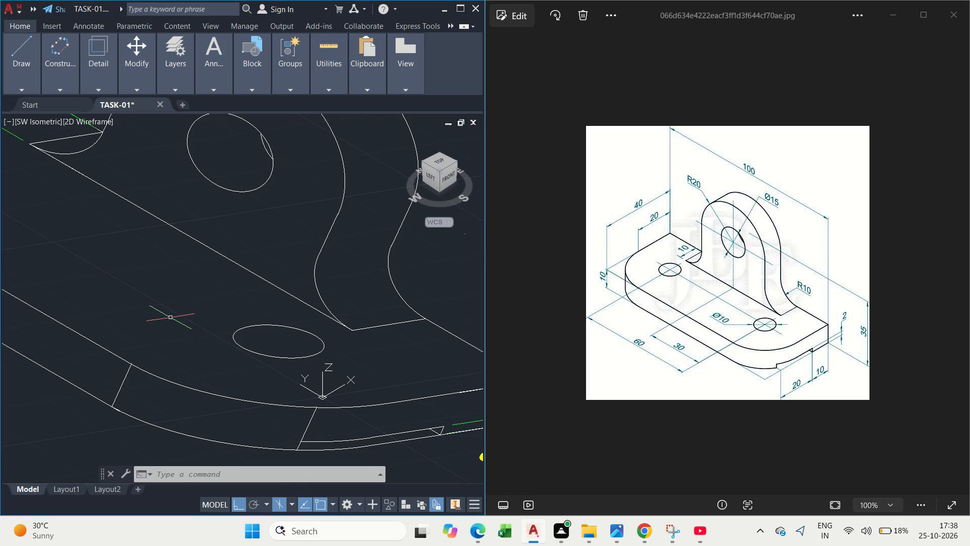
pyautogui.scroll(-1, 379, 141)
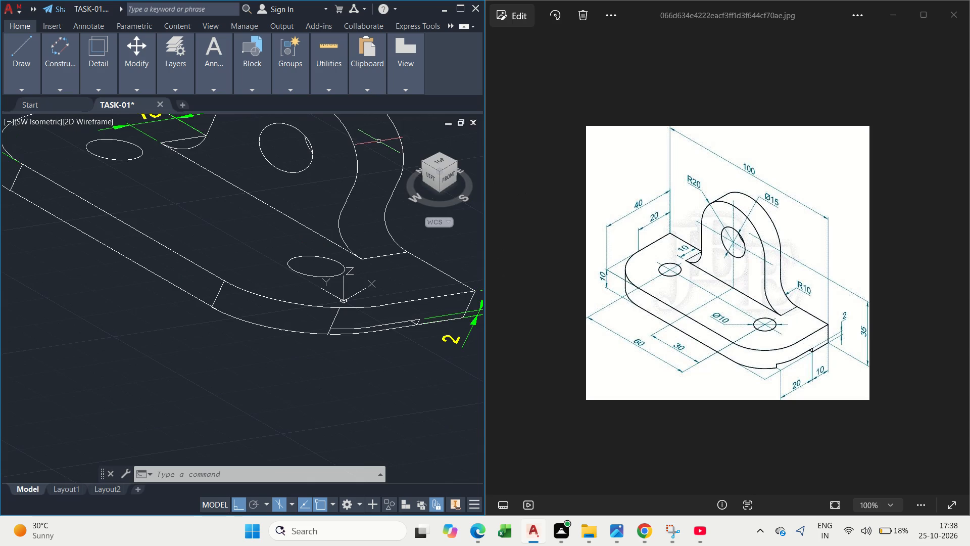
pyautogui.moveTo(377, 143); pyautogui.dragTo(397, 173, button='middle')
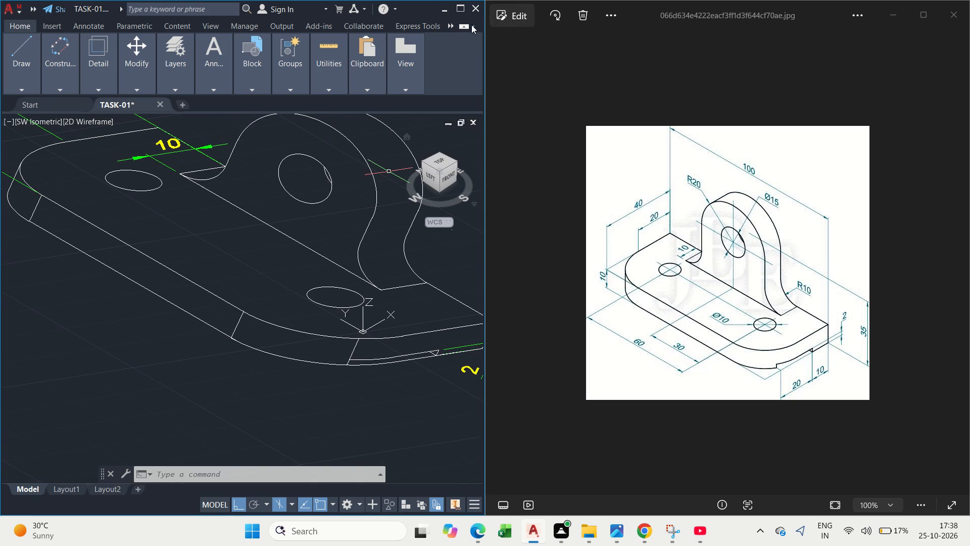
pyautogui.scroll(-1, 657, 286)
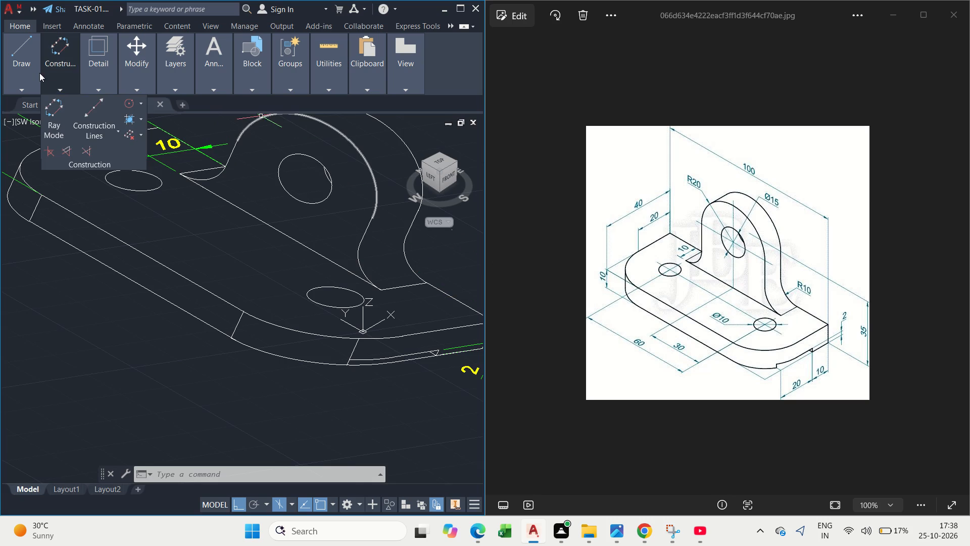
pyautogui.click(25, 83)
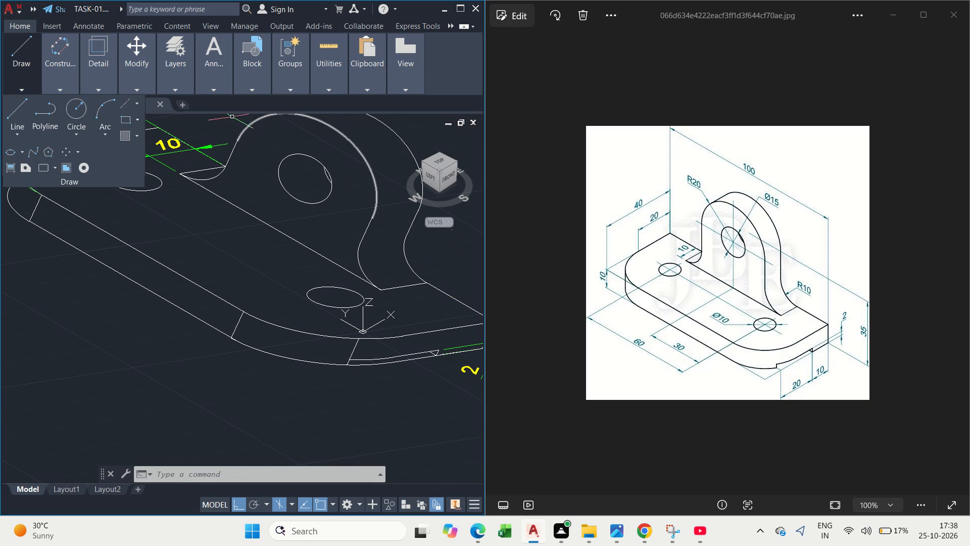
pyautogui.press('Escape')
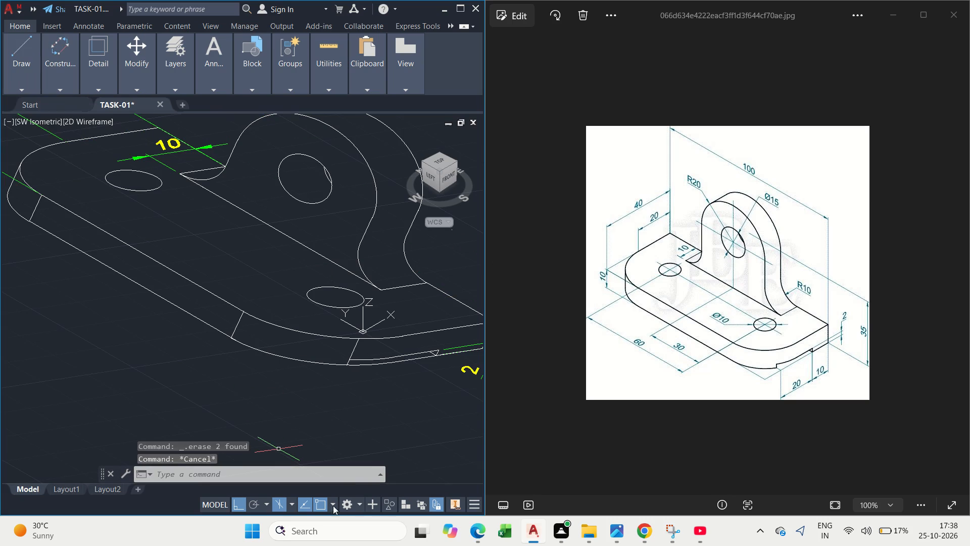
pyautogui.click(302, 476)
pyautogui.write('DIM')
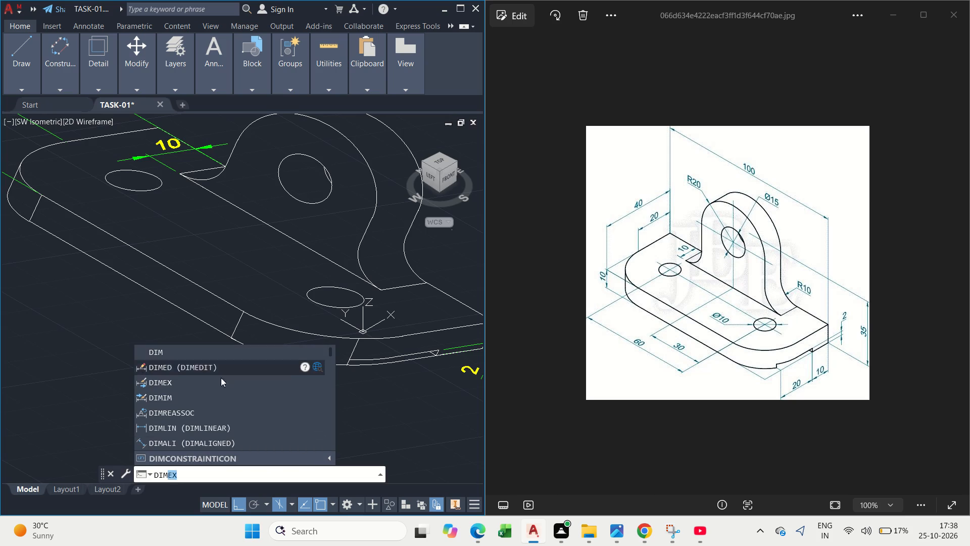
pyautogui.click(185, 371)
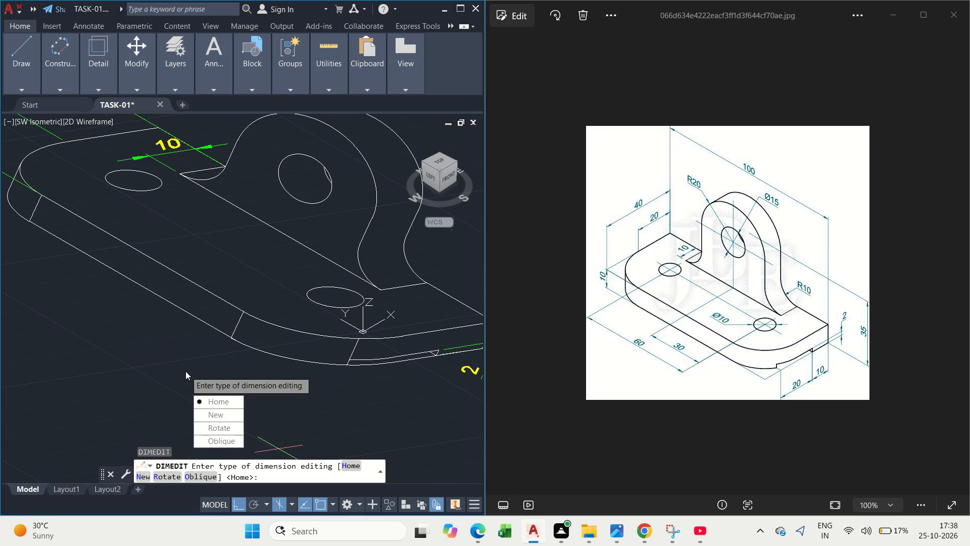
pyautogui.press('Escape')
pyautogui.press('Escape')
# Dimension across opposite sides of the small hole nearest the notched end, placing the dimension line by the base's rounded outer edge.
pyautogui.write('DIM')
pyautogui.press('space')
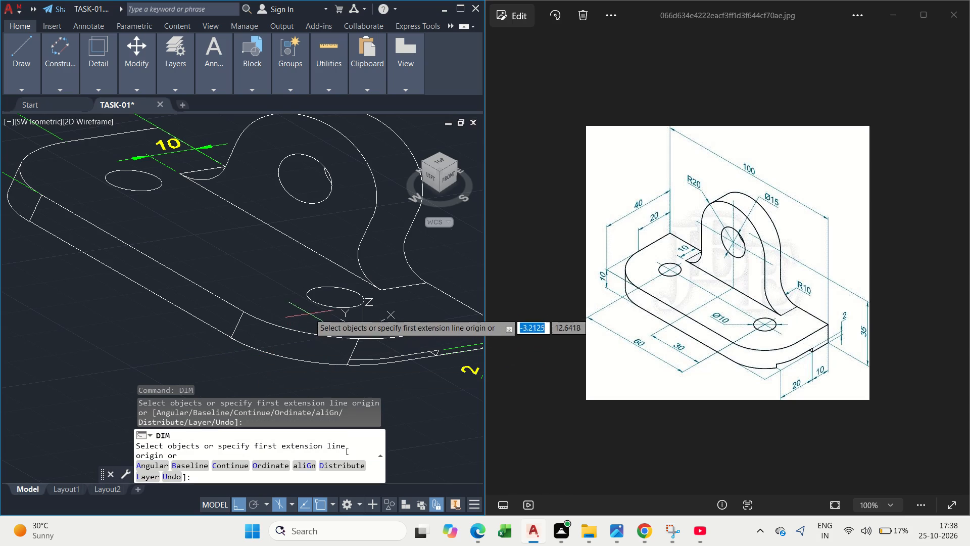
pyautogui.scroll(2, 310, 307)
pyautogui.moveTo(307, 314); pyautogui.dragTo(289, 344, button='middle')
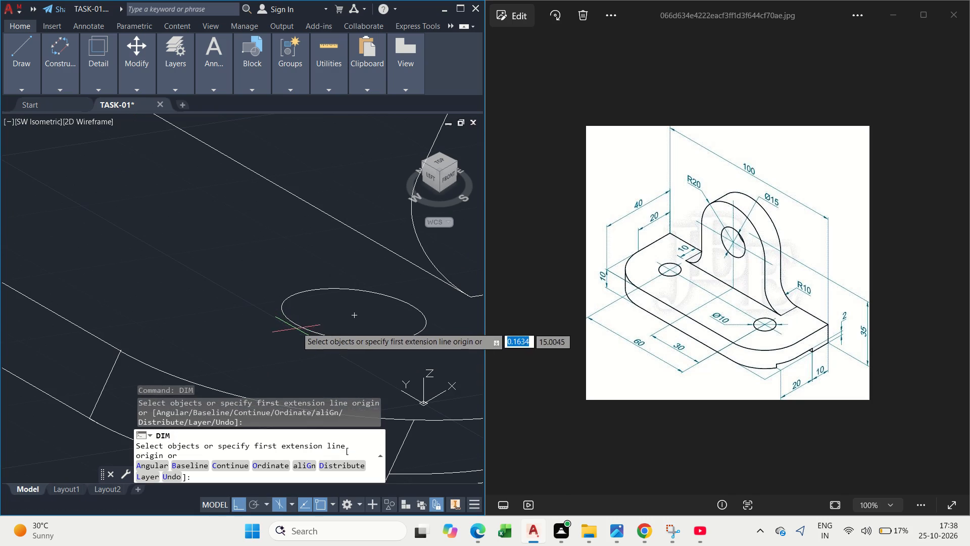
pyautogui.click(284, 305)
pyautogui.moveTo(384, 325); pyautogui.dragTo(361, 329, button='middle')
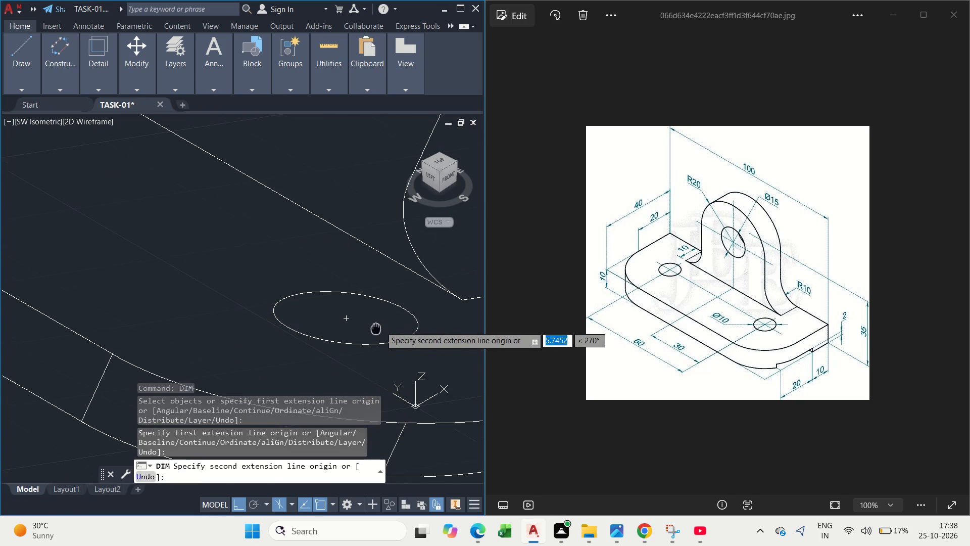
pyautogui.moveTo(361, 329); pyautogui.dragTo(349, 329, button='middle')
pyautogui.click(389, 327)
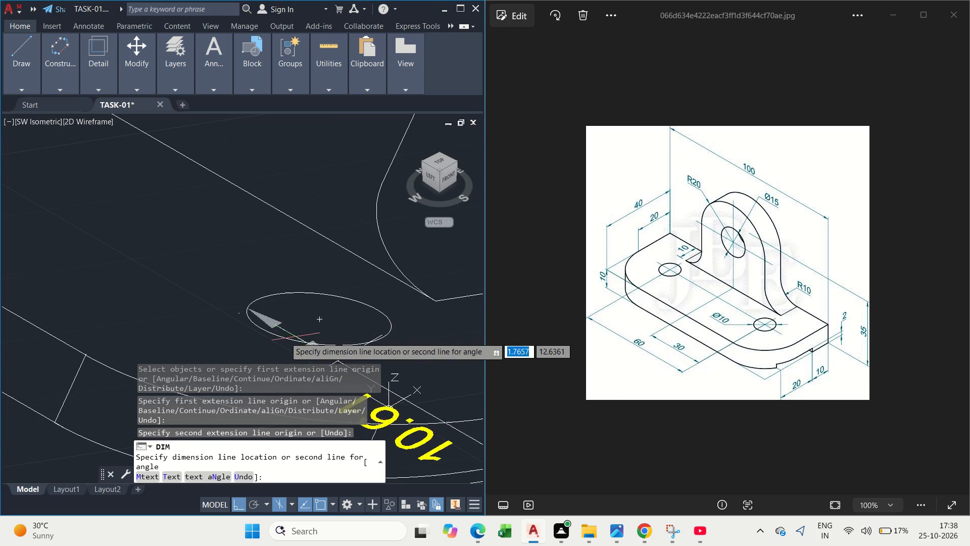
pyautogui.scroll(-1, 283, 338)
pyautogui.moveTo(283, 338); pyautogui.dragTo(391, 352, button='middle')
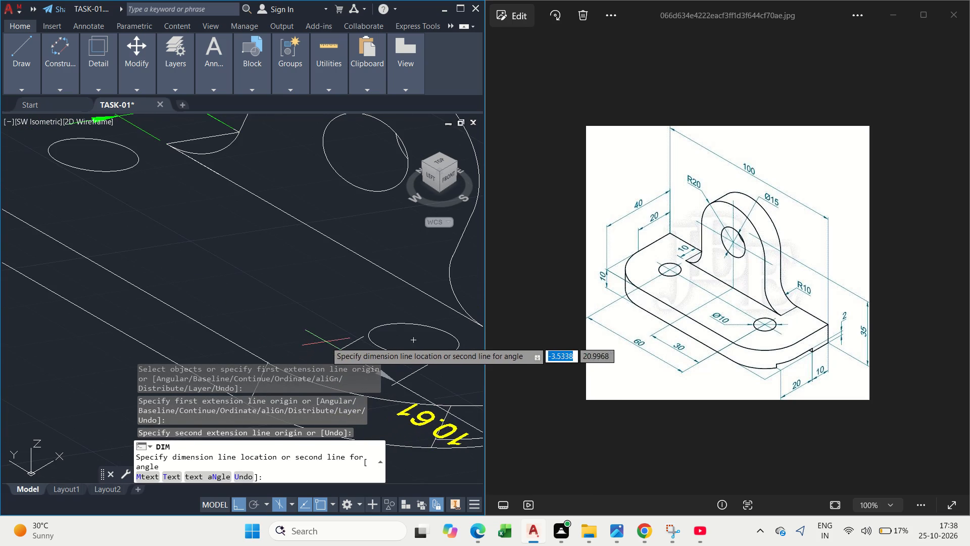
pyautogui.scroll(-1, 327, 343)
pyautogui.moveTo(327, 343); pyautogui.dragTo(342, 339, button='middle')
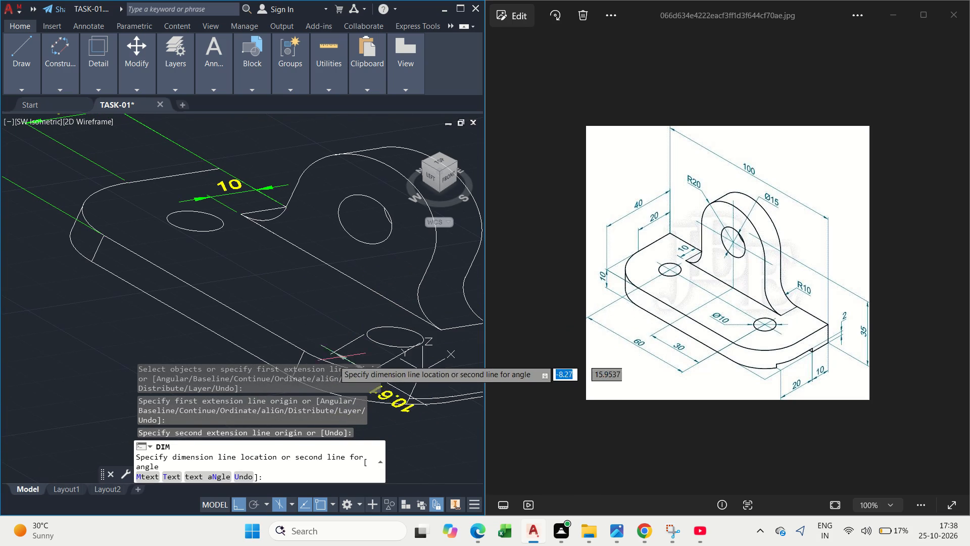
pyautogui.moveTo(347, 351); pyautogui.dragTo(424, 330, button='middle')
pyautogui.scroll(-1, 424, 330)
pyautogui.scroll(2, 424, 330)
pyautogui.moveTo(424, 330); pyautogui.dragTo(192, 325, button='middle')
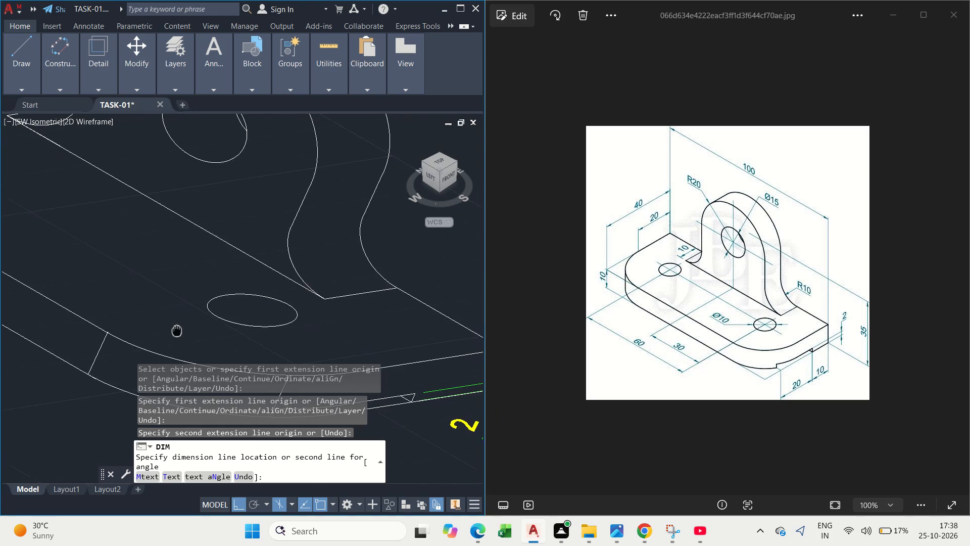
pyautogui.moveTo(192, 325); pyautogui.dragTo(246, 289, button='middle')
pyautogui.moveTo(231, 300); pyautogui.dragTo(325, 243, button='middle')
pyautogui.scroll(-1, 325, 243)
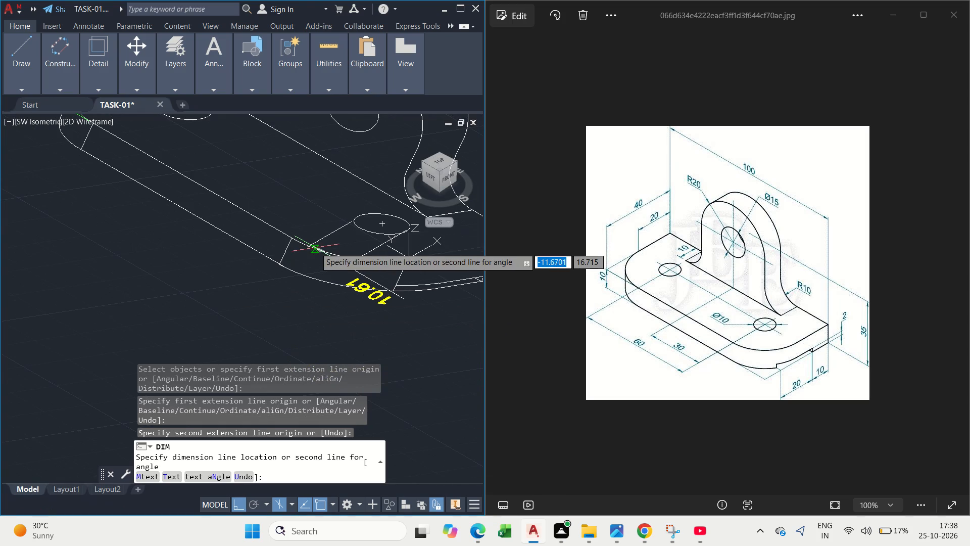
pyautogui.click(315, 248)
pyautogui.scroll(2, 380, 285)
pyautogui.moveTo(374, 287); pyautogui.dragTo(310, 314, button='middle')
pyautogui.press('Escape')
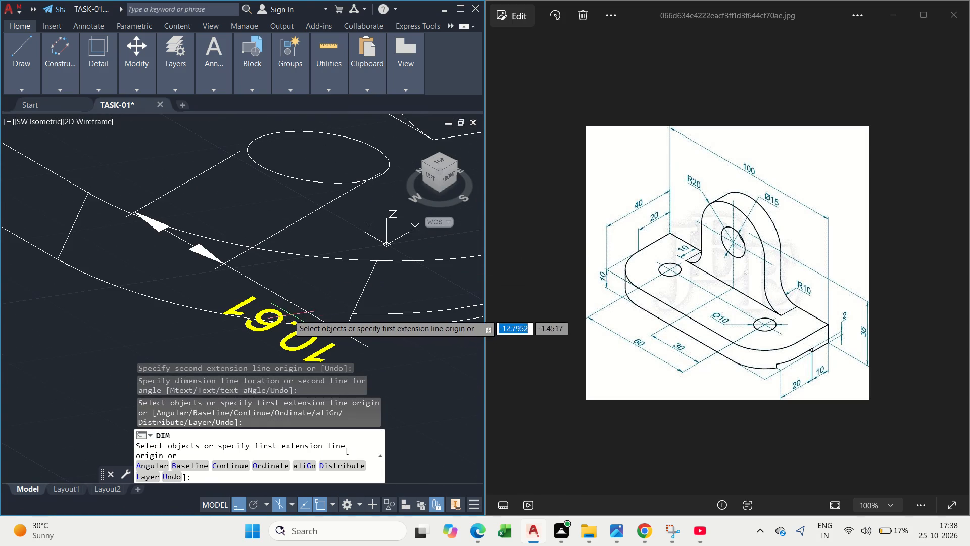
pyautogui.doubleClick(275, 313)
pyautogui.press('Escape')
pyautogui.press('Escape')
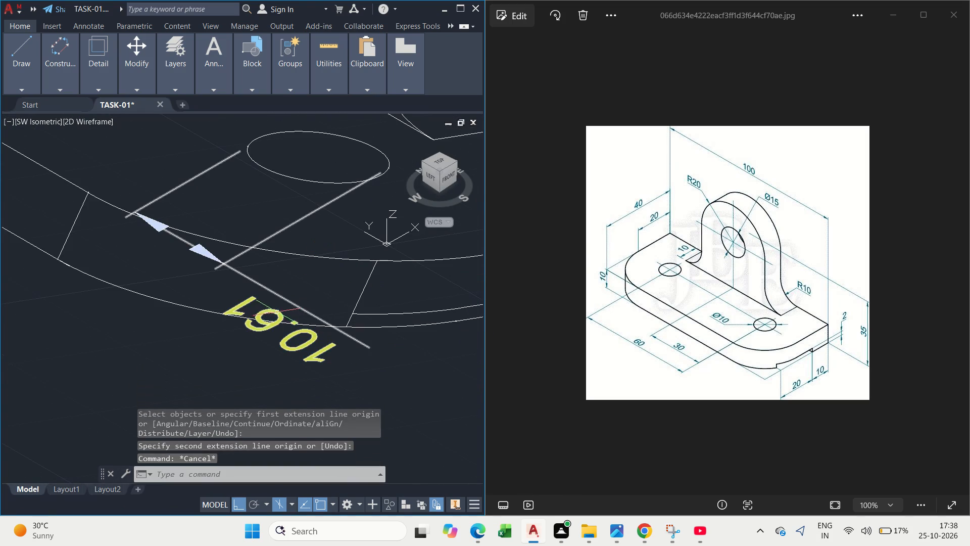
# Replace the new hole dimension's text with Ø10.
pyautogui.doubleClick(272, 317)
pyautogui.press('Escape')
pyautogui.doubleClick(277, 313)
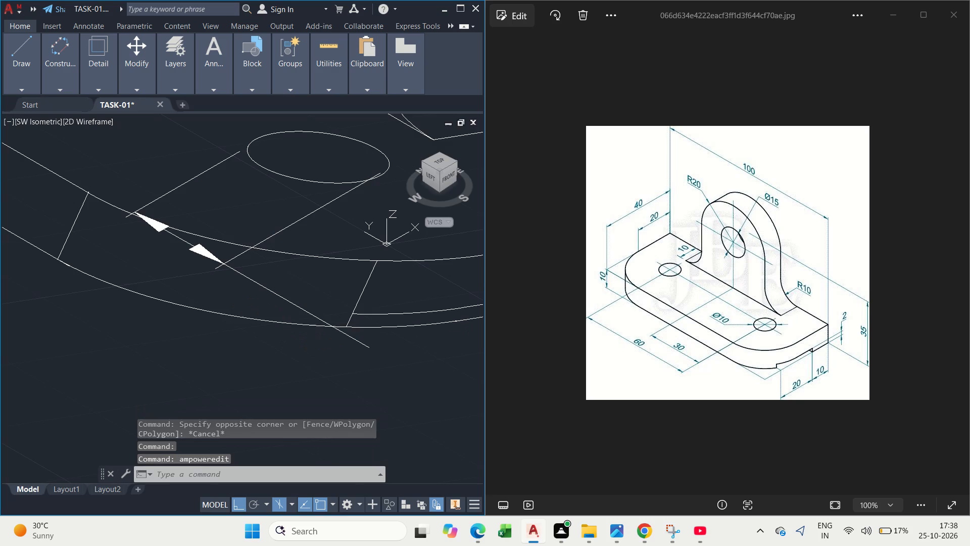
pyautogui.press('Right')
pyautogui.press('BackSpace')
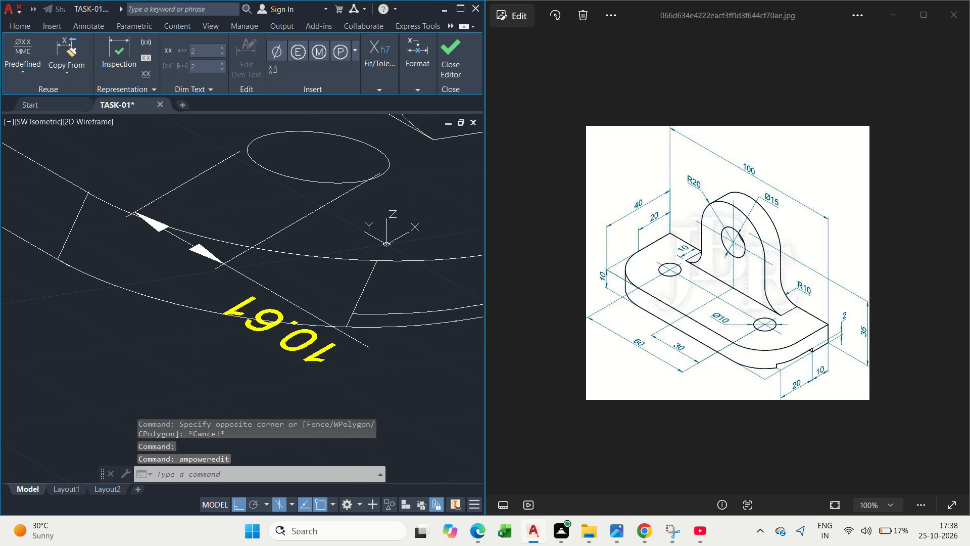
pyautogui.hotkey('shift', '$')
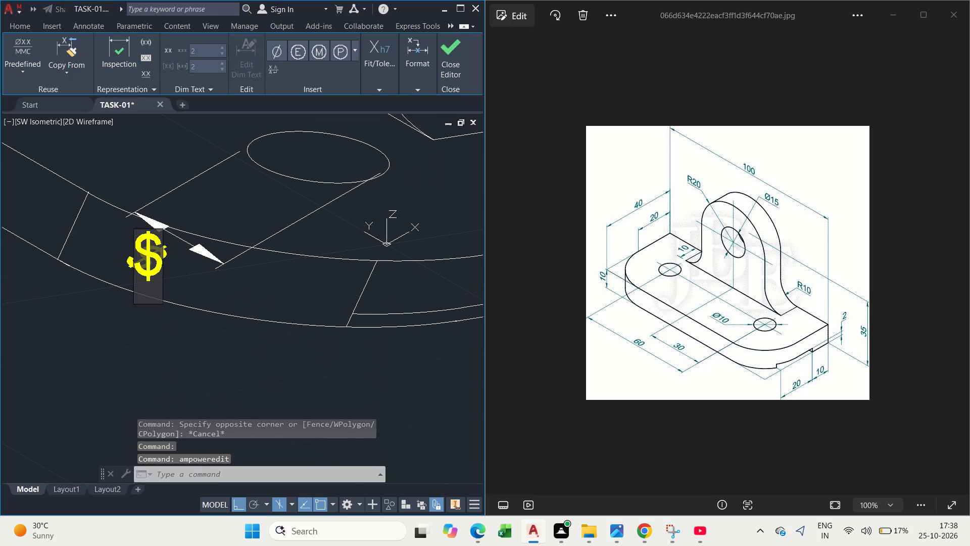
pyautogui.press('BackSpace')
pyautogui.write('%%c')
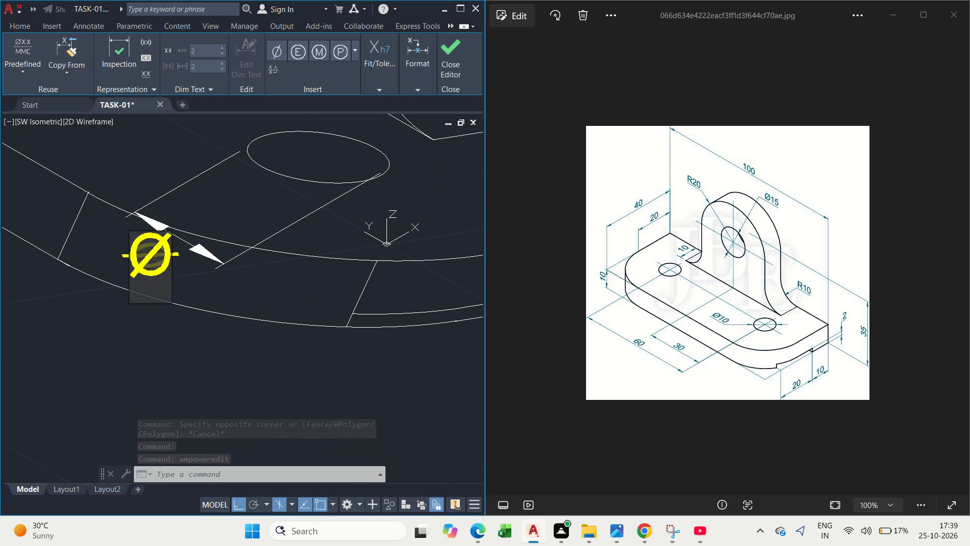
pyautogui.write('10')
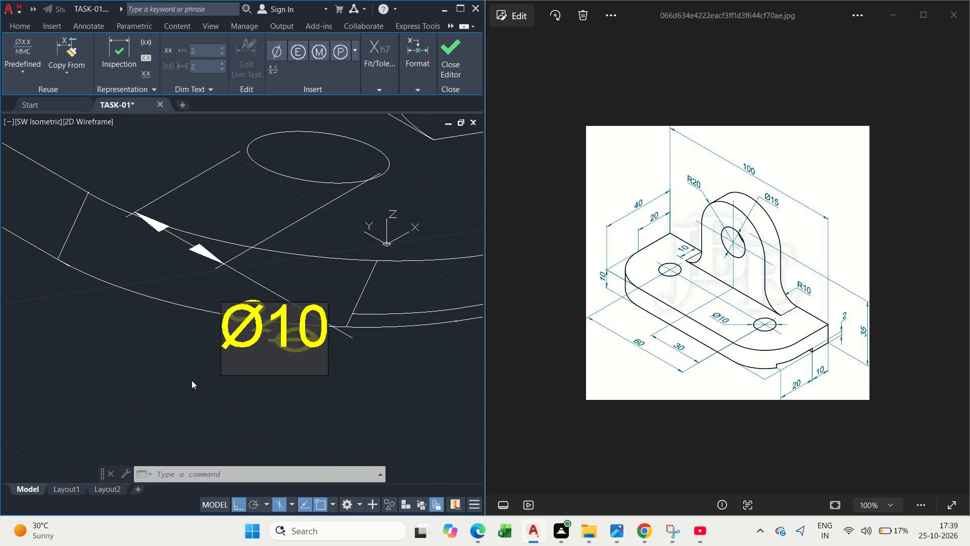
pyautogui.click(191, 383)
pyautogui.press('Escape')
# Move the Ø10 dimension line onto the small hole, with its text offset along the base toward the other small hole.
pyautogui.moveTo(287, 313); pyautogui.dragTo(289, 359, button='middle')
pyautogui.scroll(-2, 289, 359)
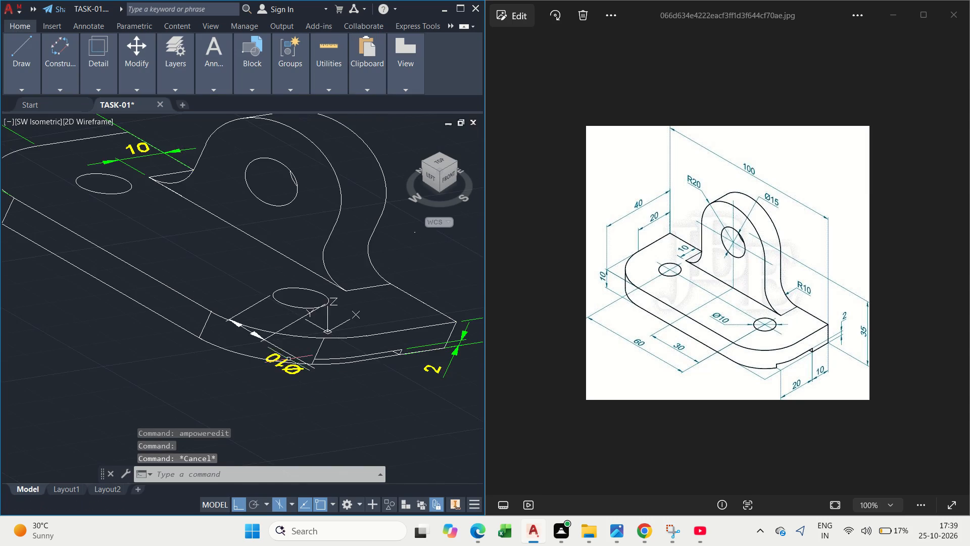
pyautogui.scroll(1, 289, 334)
pyautogui.moveTo(282, 408); pyautogui.dragTo(282, 403)
pyautogui.click(279, 394)
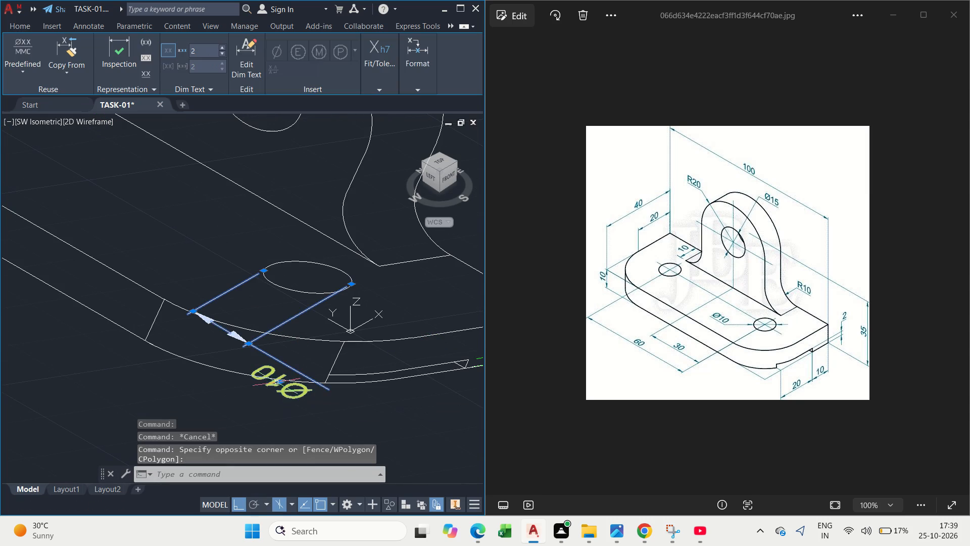
pyautogui.click(279, 379)
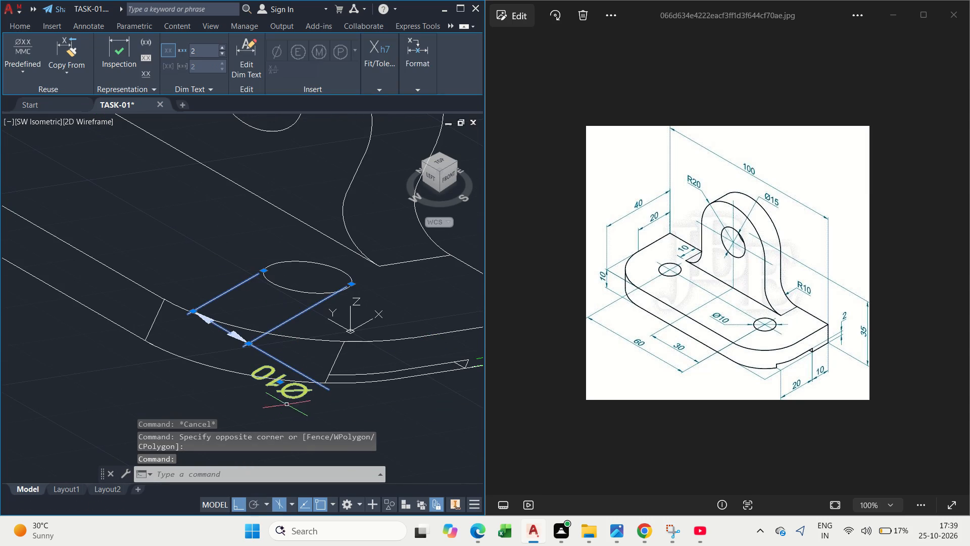
pyautogui.click(278, 382)
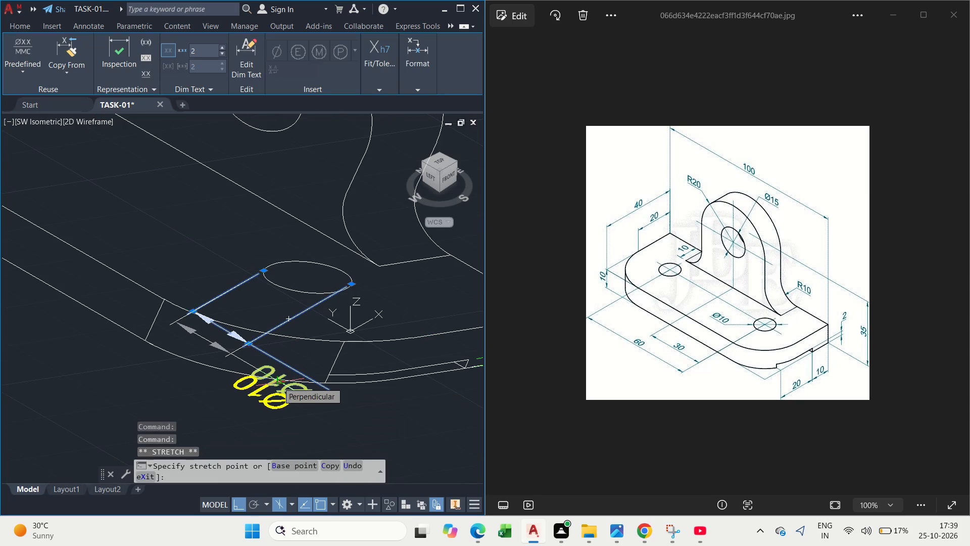
pyautogui.click(277, 242)
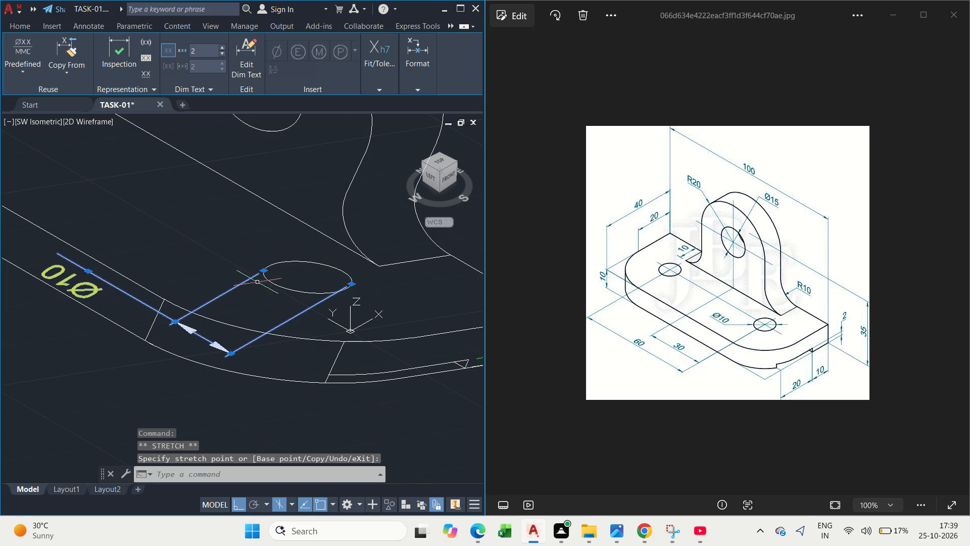
pyautogui.click(171, 323)
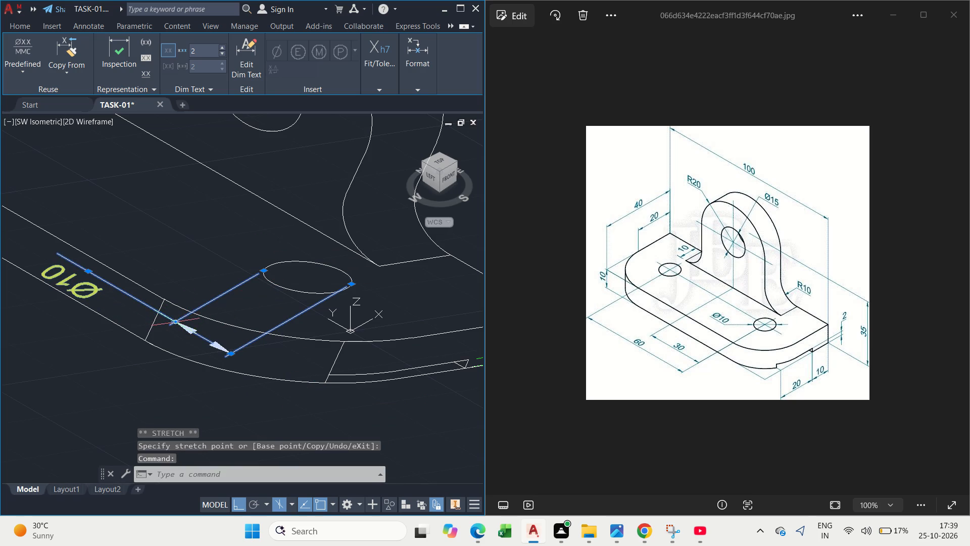
pyautogui.click(173, 319)
pyautogui.click(276, 259)
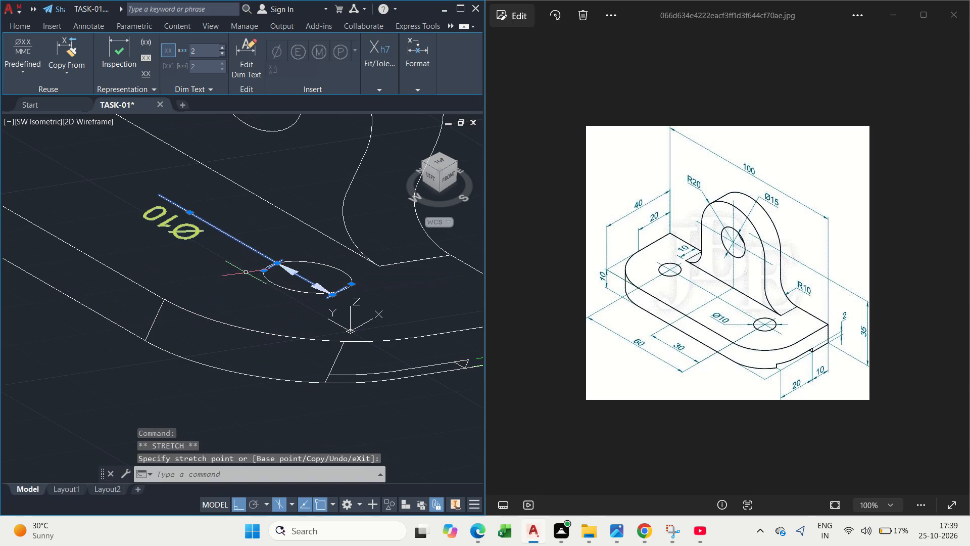
pyautogui.press('Escape')
# Save the drawing.
pyautogui.hotkey('ctrl', 's')
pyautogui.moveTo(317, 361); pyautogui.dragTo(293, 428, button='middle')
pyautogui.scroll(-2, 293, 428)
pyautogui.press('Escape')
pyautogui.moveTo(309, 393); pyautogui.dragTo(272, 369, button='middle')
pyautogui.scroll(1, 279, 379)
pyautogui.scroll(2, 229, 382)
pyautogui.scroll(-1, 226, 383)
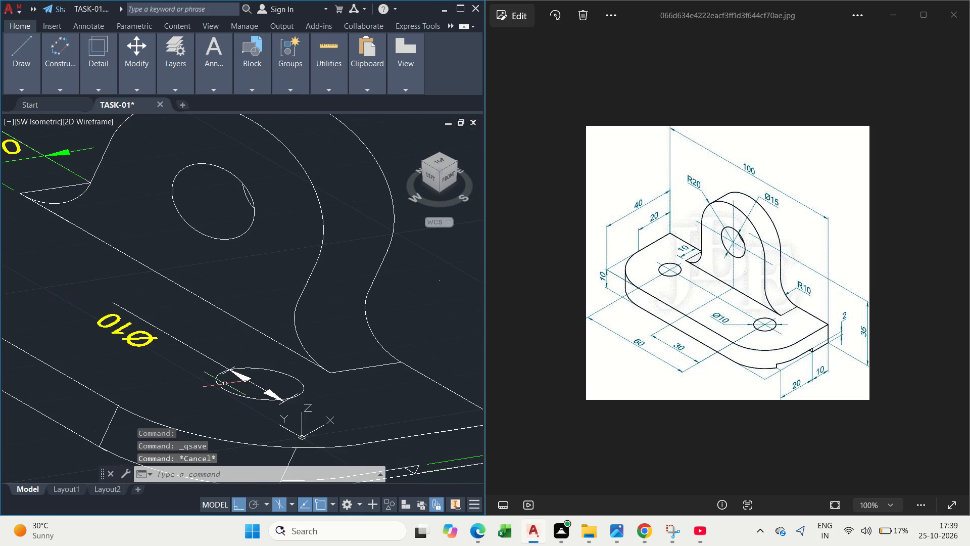
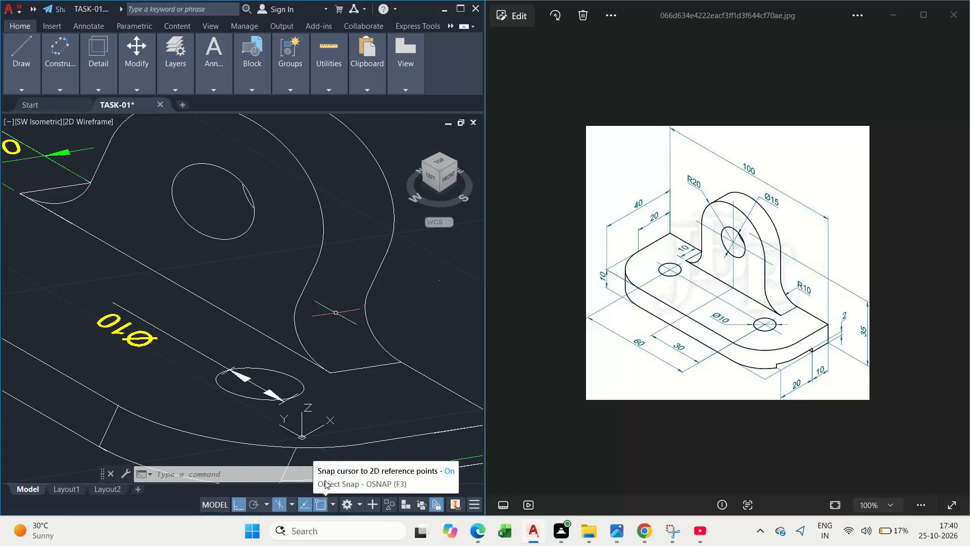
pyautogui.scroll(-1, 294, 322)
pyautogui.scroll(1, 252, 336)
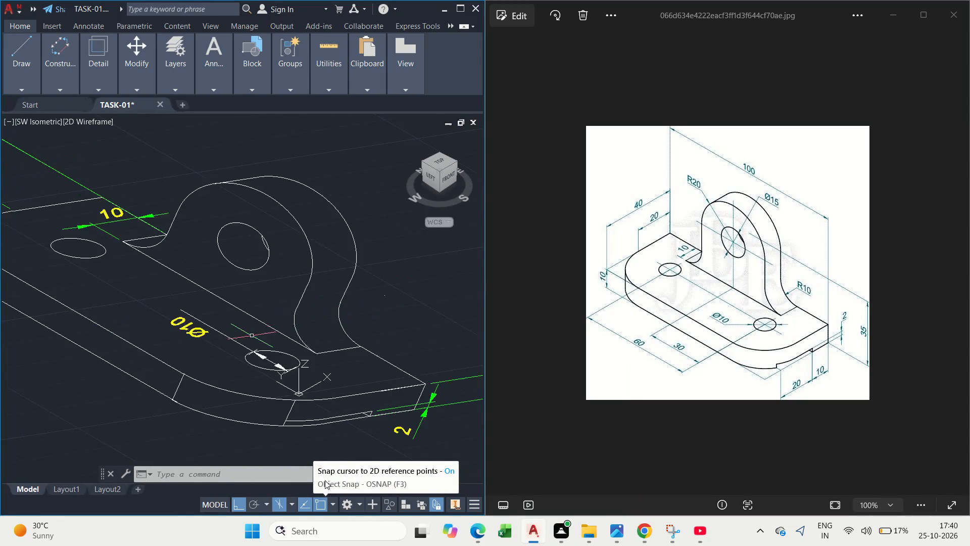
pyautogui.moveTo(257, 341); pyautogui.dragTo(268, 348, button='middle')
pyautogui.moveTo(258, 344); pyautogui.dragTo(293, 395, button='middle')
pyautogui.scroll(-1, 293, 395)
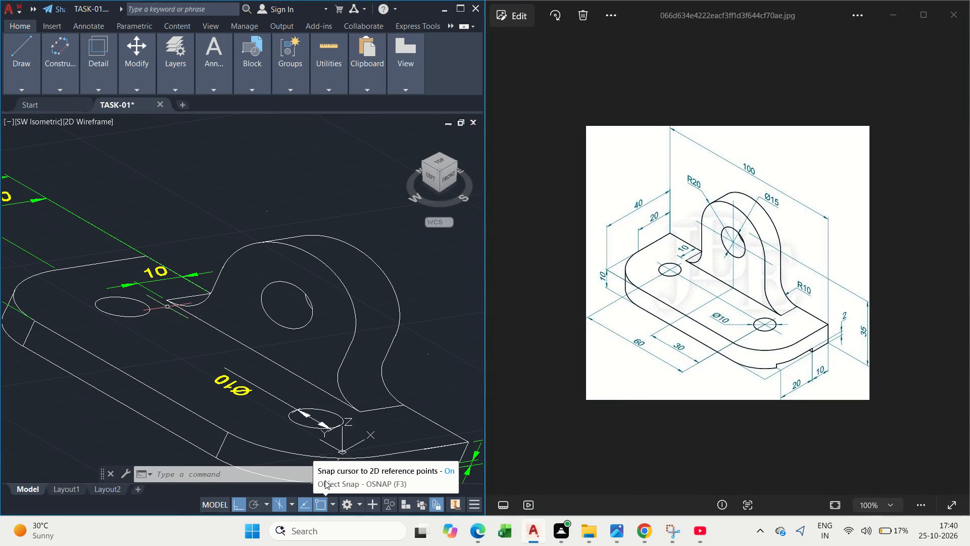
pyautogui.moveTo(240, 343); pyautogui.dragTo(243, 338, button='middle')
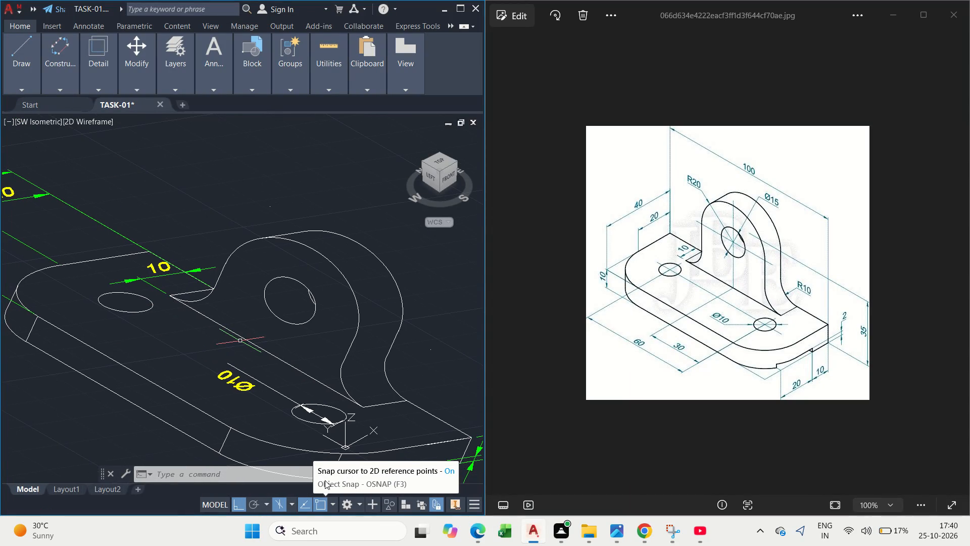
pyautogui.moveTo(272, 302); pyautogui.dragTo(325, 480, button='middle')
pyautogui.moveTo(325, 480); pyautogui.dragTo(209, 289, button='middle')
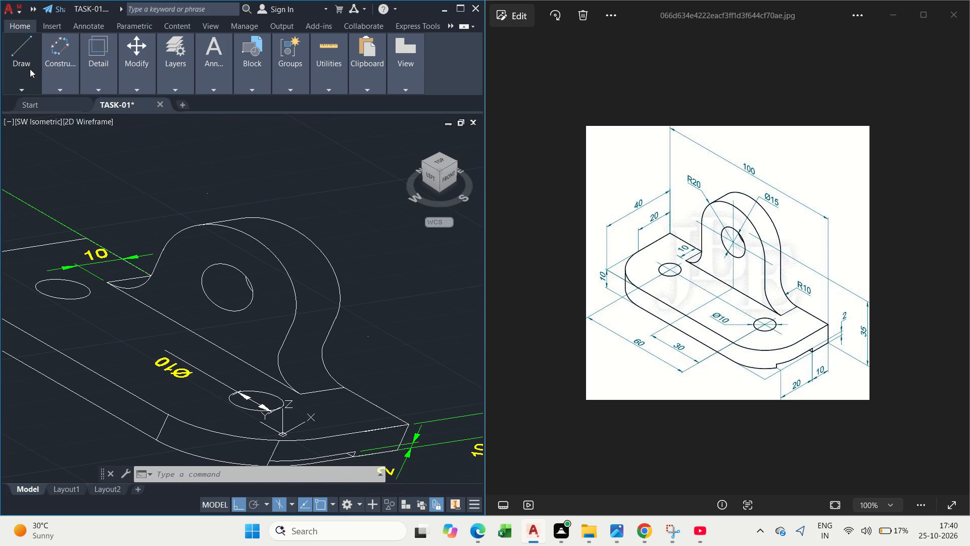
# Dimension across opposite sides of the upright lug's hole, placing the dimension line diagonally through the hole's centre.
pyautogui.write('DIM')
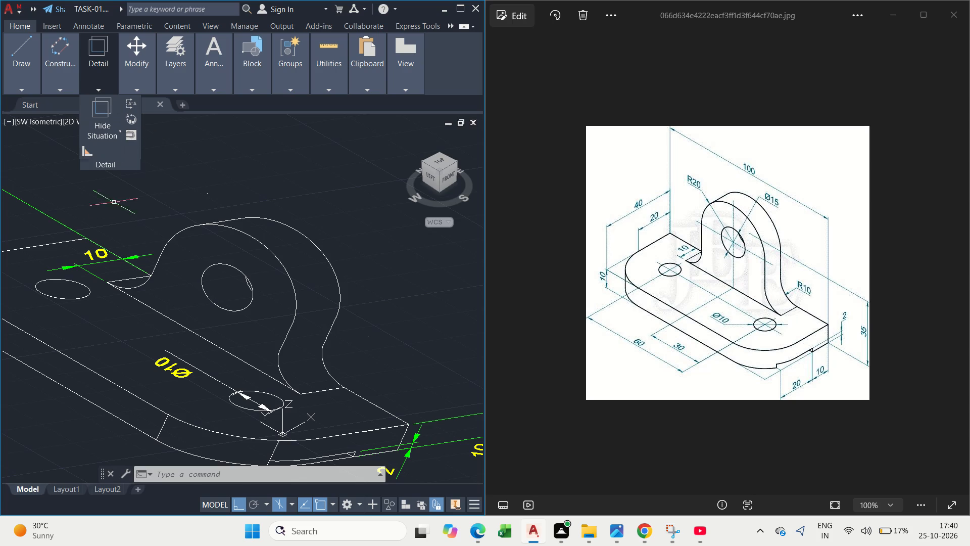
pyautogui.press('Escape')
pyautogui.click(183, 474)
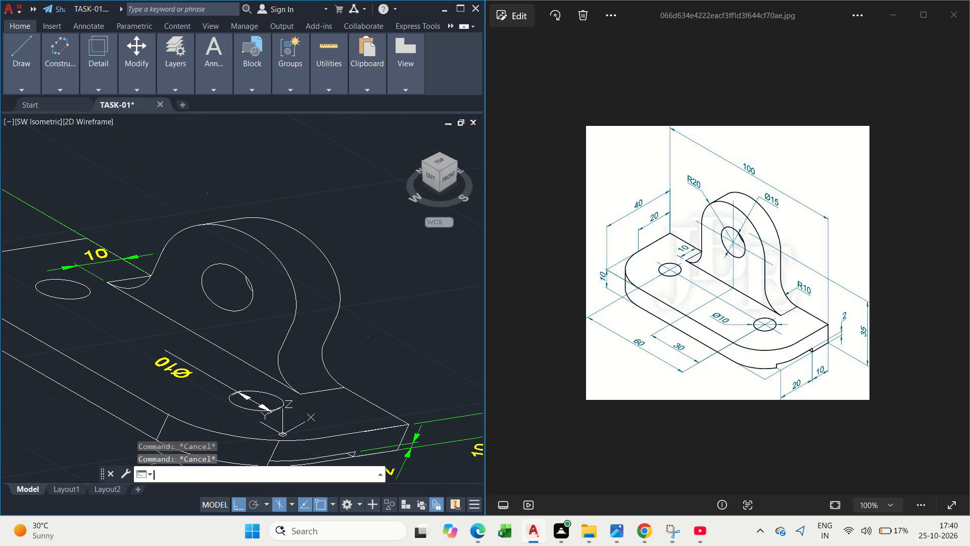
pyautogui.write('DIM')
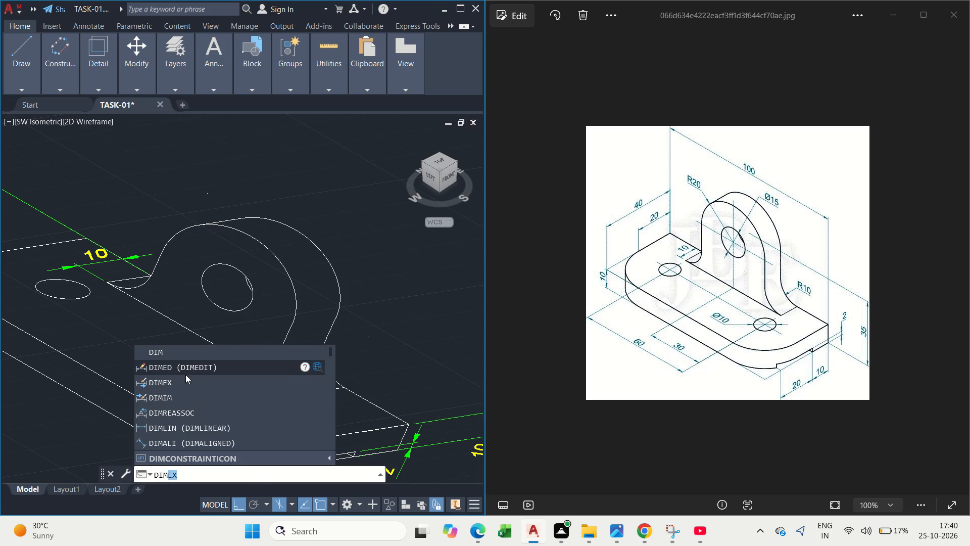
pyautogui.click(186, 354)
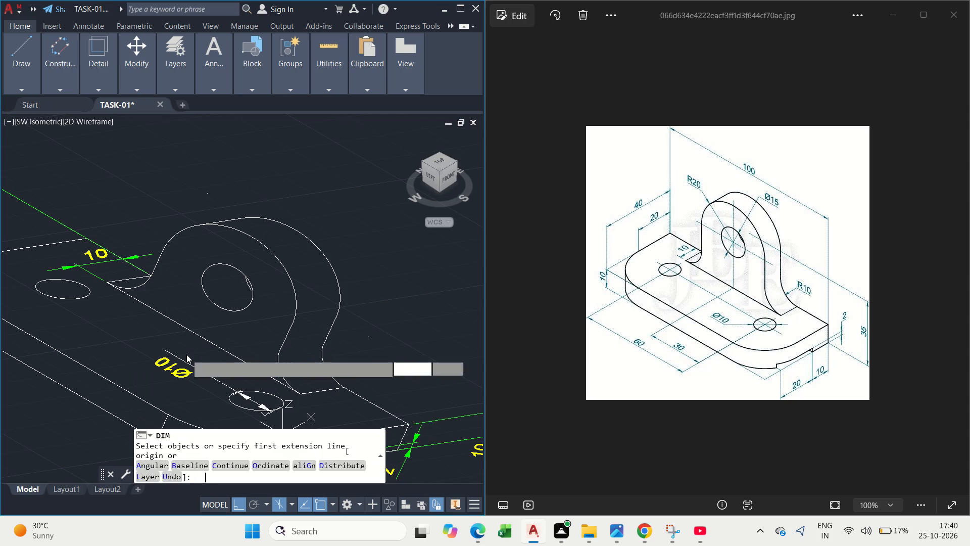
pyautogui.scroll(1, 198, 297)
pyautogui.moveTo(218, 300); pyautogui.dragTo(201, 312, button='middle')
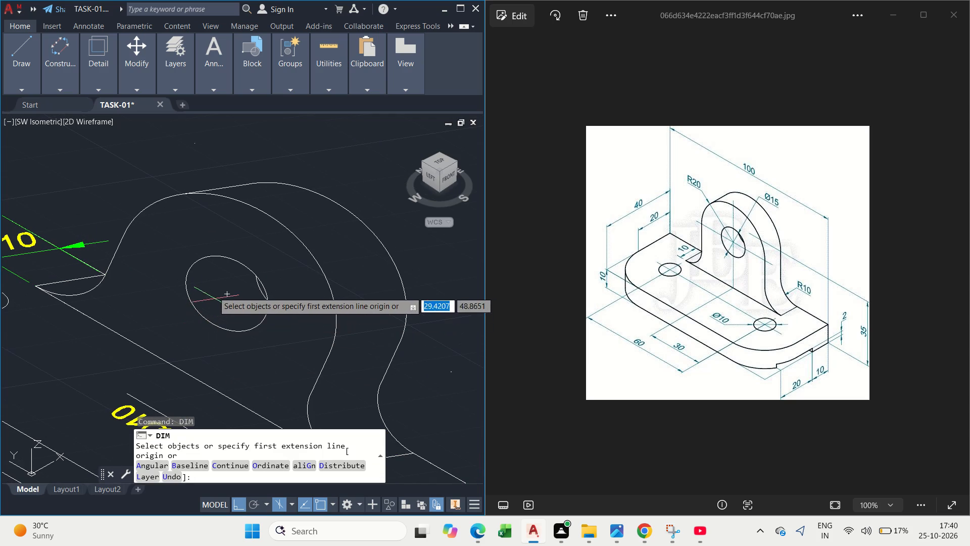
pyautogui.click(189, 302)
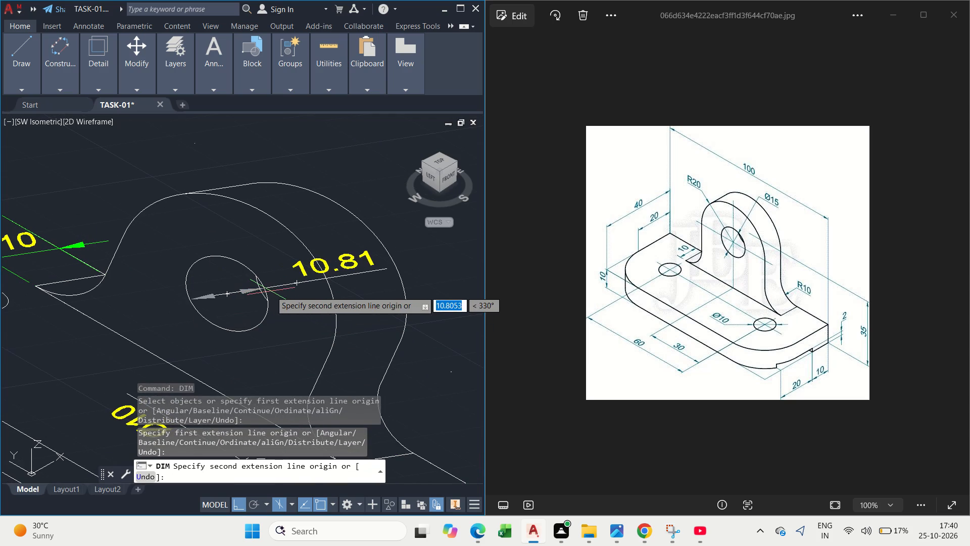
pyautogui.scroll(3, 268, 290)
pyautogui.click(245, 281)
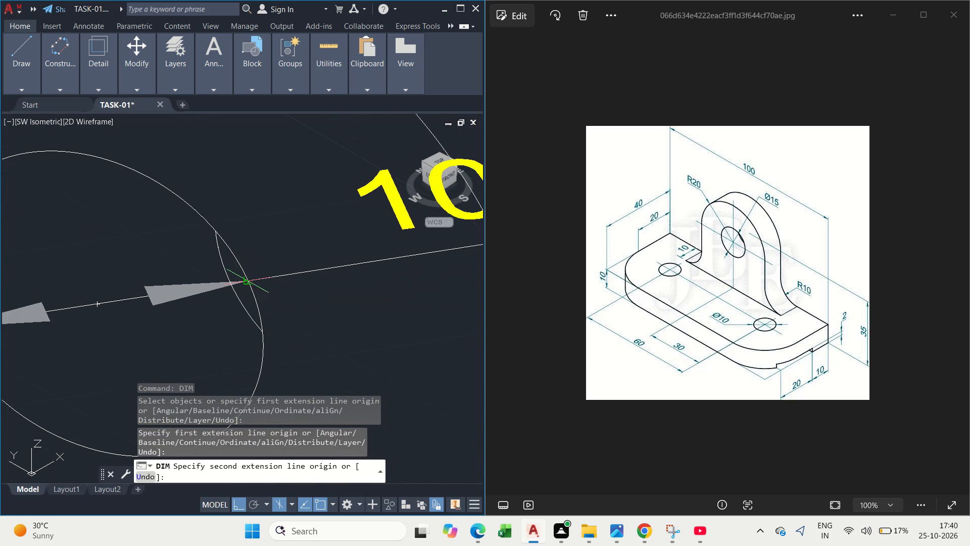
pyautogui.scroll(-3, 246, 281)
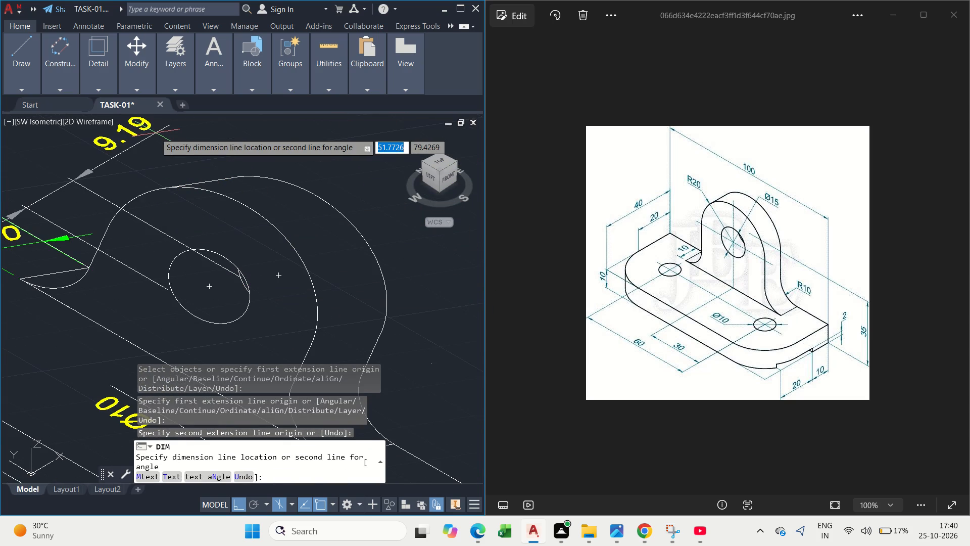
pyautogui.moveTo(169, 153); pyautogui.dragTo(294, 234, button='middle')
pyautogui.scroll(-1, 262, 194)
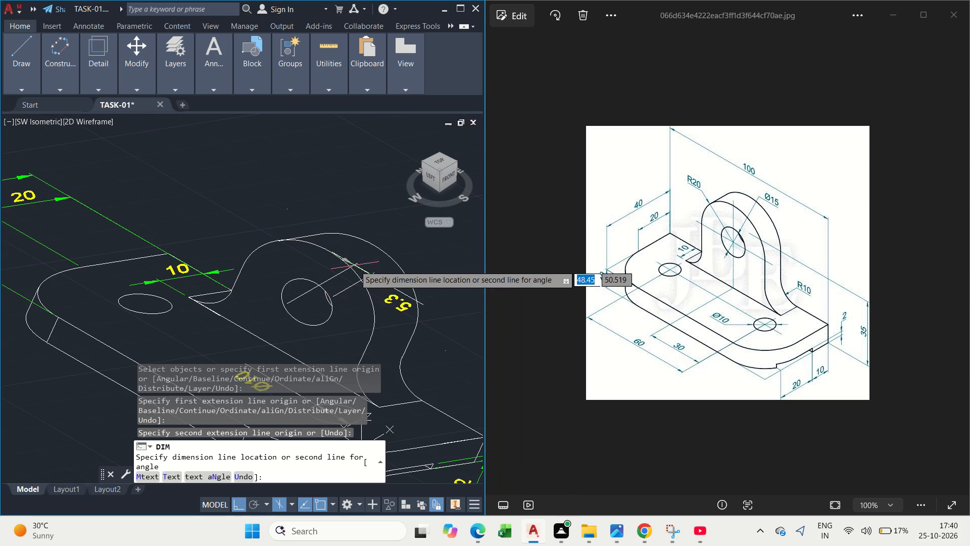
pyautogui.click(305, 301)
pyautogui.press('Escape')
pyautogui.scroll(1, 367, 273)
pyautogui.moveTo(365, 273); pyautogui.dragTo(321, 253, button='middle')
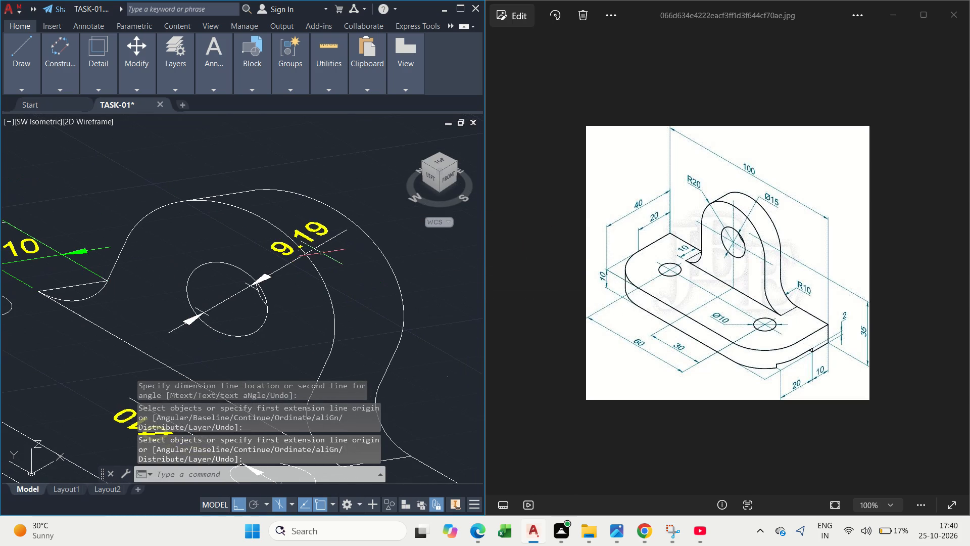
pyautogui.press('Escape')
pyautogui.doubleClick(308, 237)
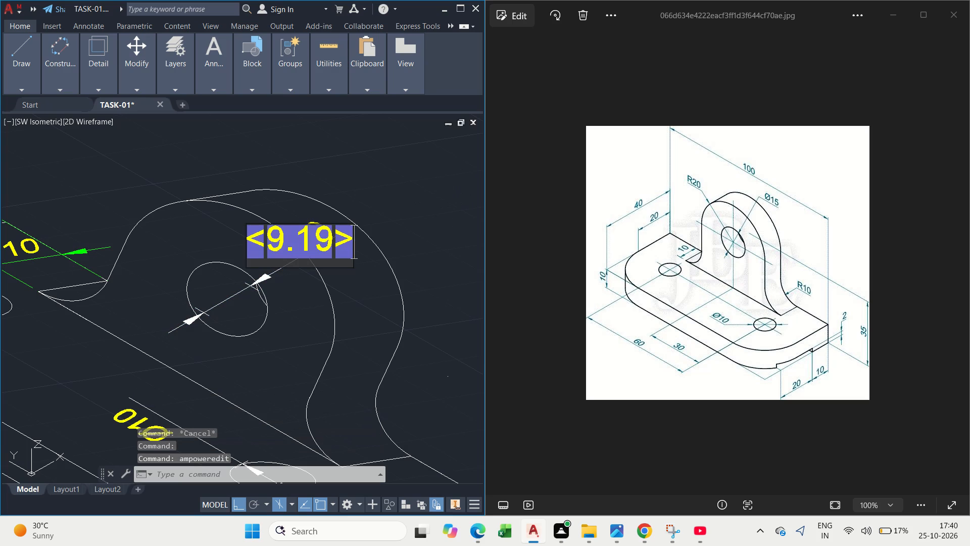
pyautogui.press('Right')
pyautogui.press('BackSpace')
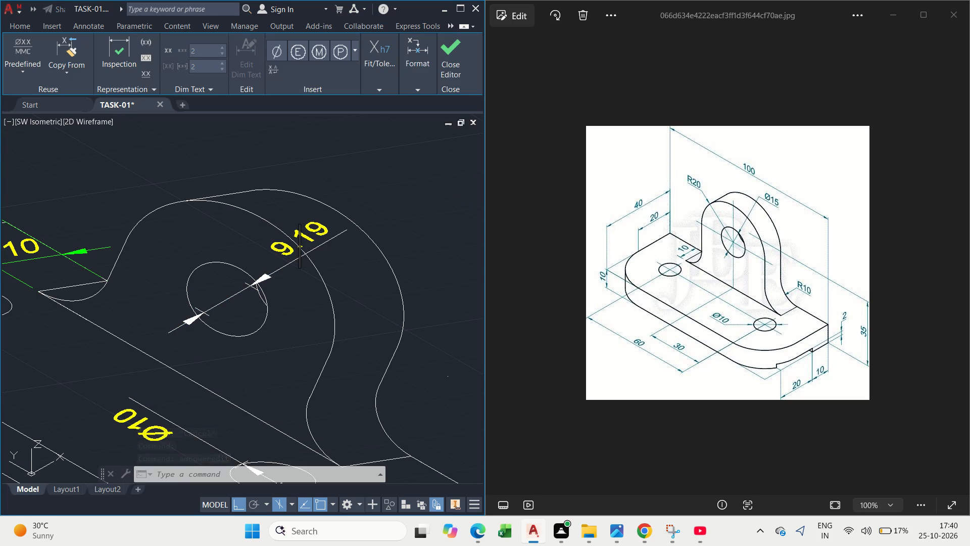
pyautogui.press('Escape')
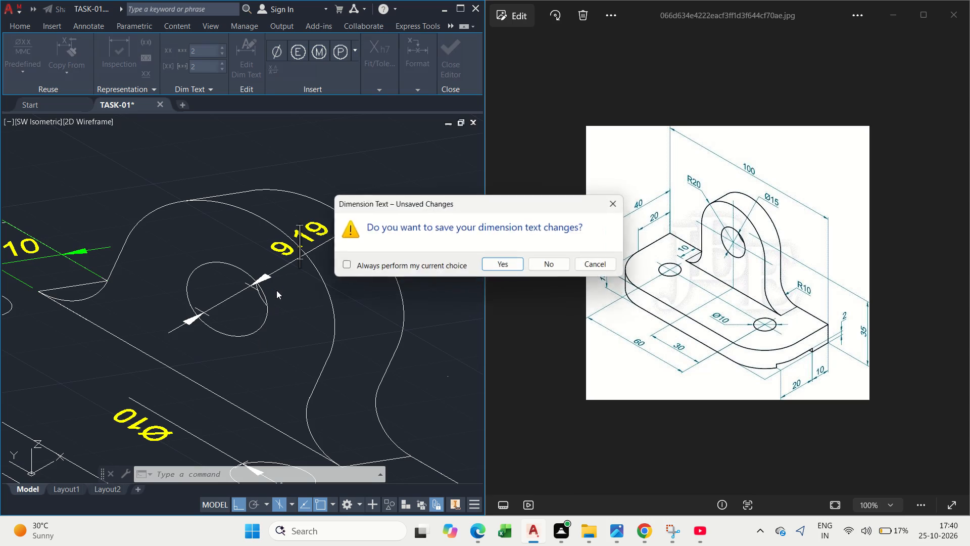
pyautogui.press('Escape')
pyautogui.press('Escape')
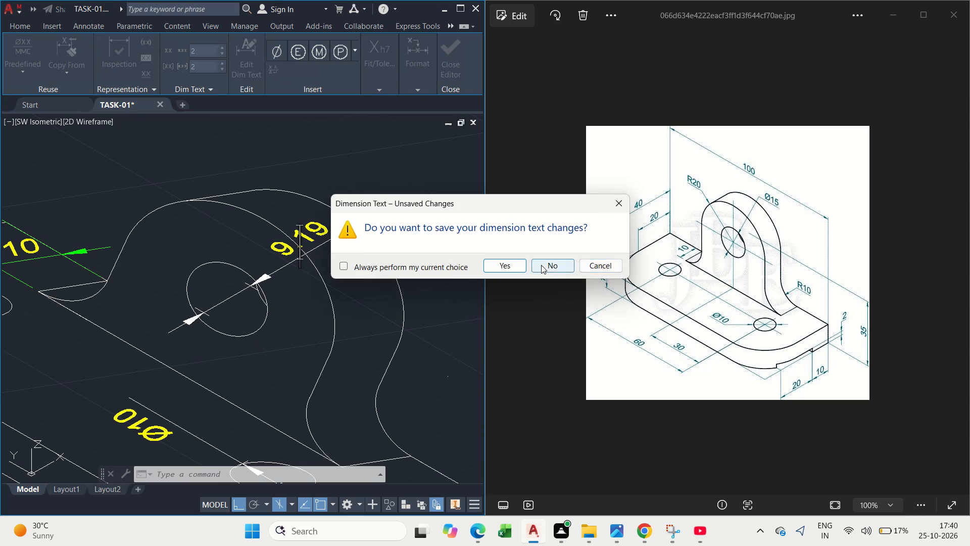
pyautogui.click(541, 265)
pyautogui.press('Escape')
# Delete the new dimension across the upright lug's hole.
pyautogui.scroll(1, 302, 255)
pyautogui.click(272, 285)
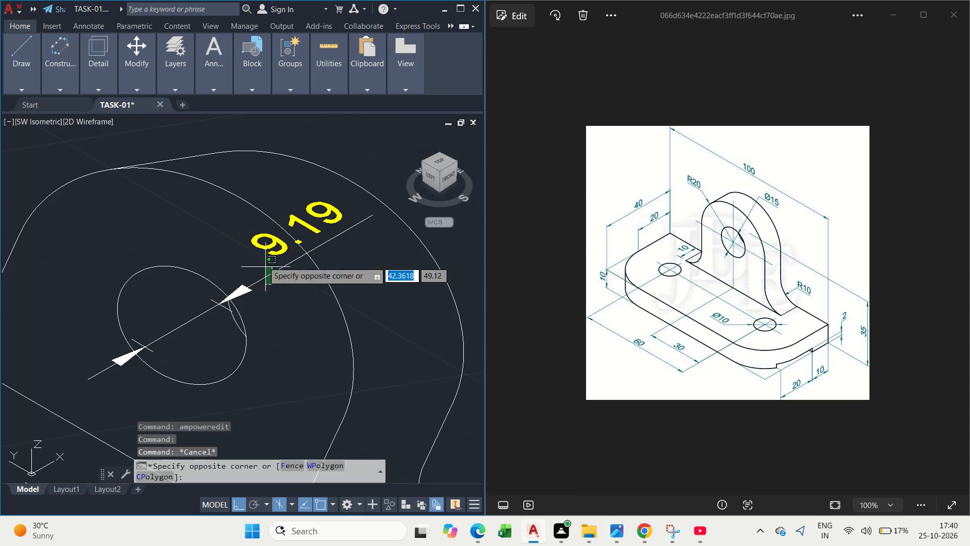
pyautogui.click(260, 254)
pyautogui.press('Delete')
# Dimension the upright lug's hole between its outer side and its lower edge, placing the dimension line just below the hole, parallel to the base's long edge.
pyautogui.moveTo(251, 353); pyautogui.dragTo(269, 343, button='middle')
pyautogui.scroll(-1, 269, 343)
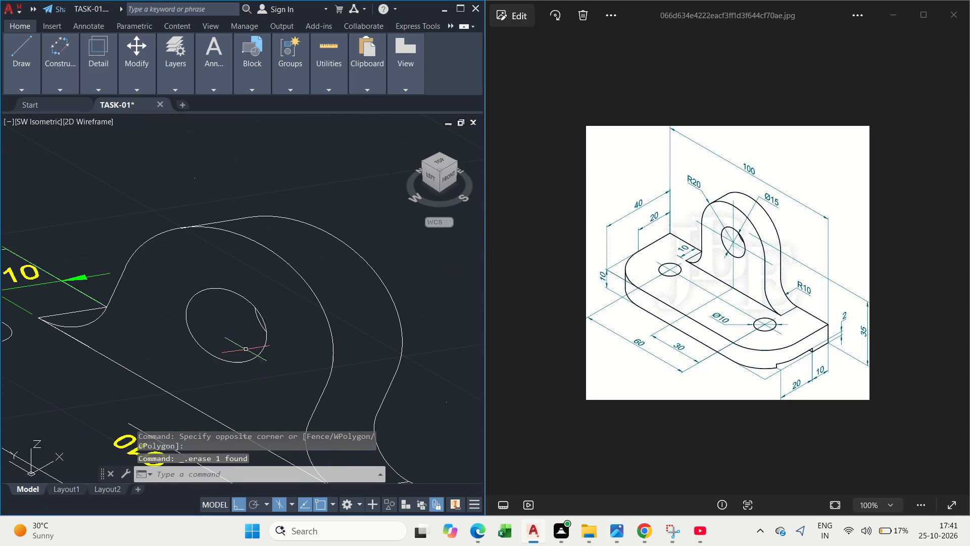
pyautogui.write('DIM')
pyautogui.click(181, 181)
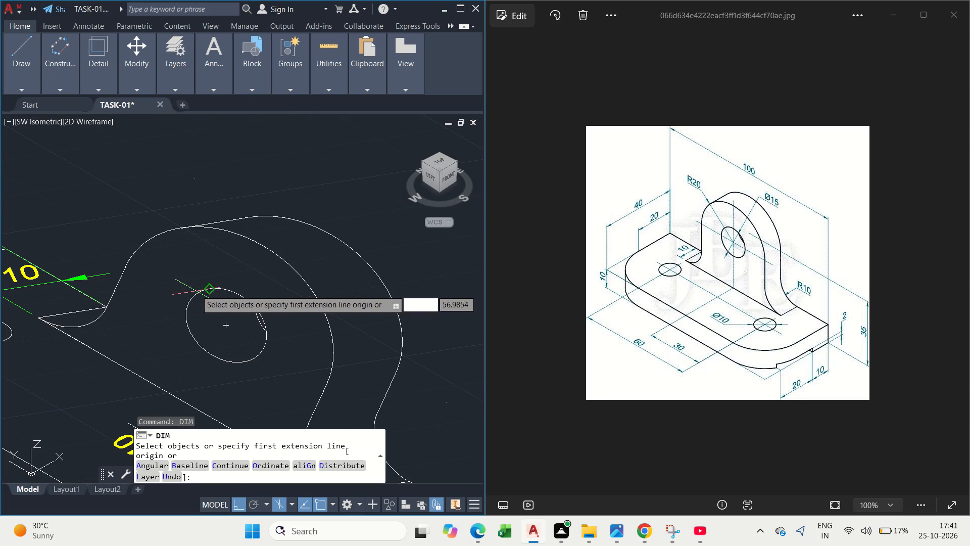
pyautogui.click(187, 329)
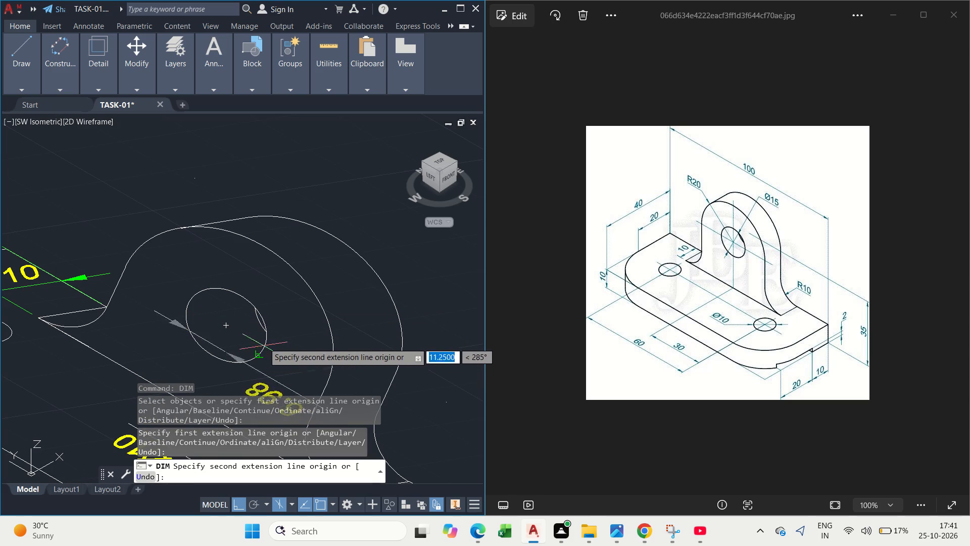
pyautogui.click(260, 355)
pyautogui.moveTo(255, 359); pyautogui.dragTo(280, 251, button='middle')
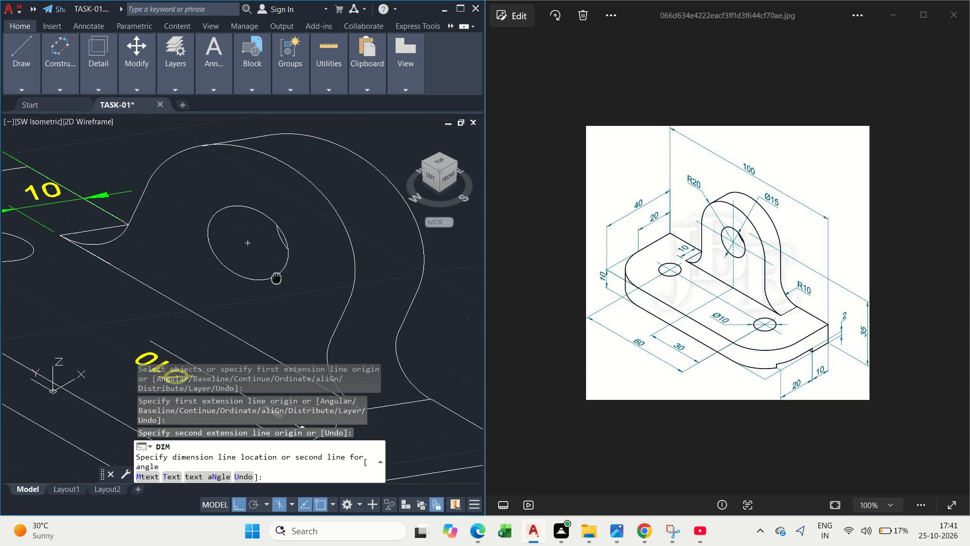
pyautogui.moveTo(280, 251); pyautogui.dragTo(280, 248, button='middle')
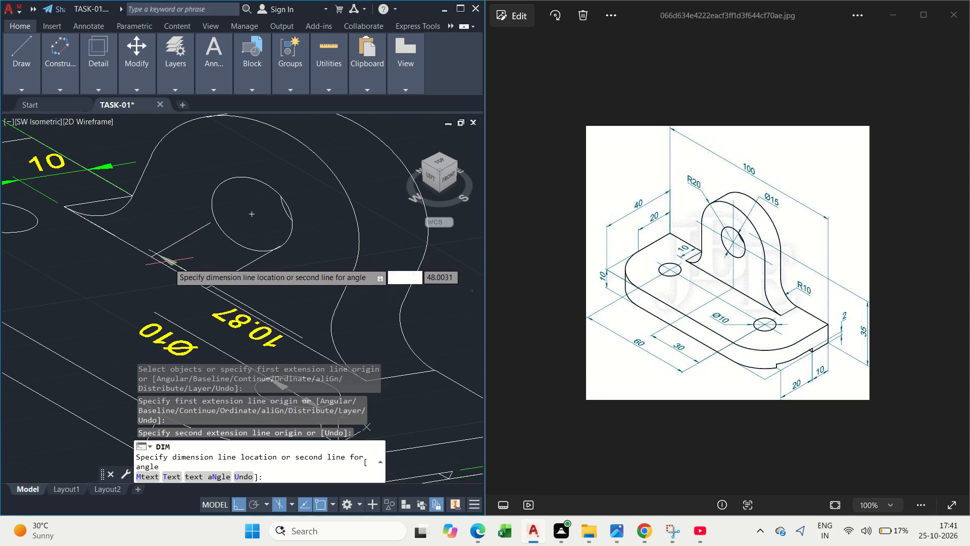
pyautogui.click(193, 251)
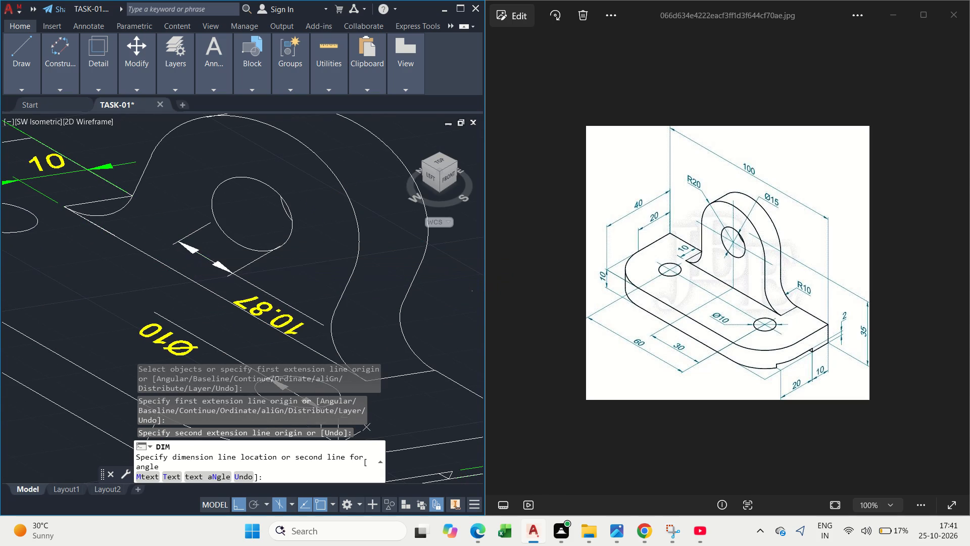
pyautogui.press('Escape')
# Replace the text of the lug hole's new dimension with Ø15.
pyautogui.doubleClick(270, 312)
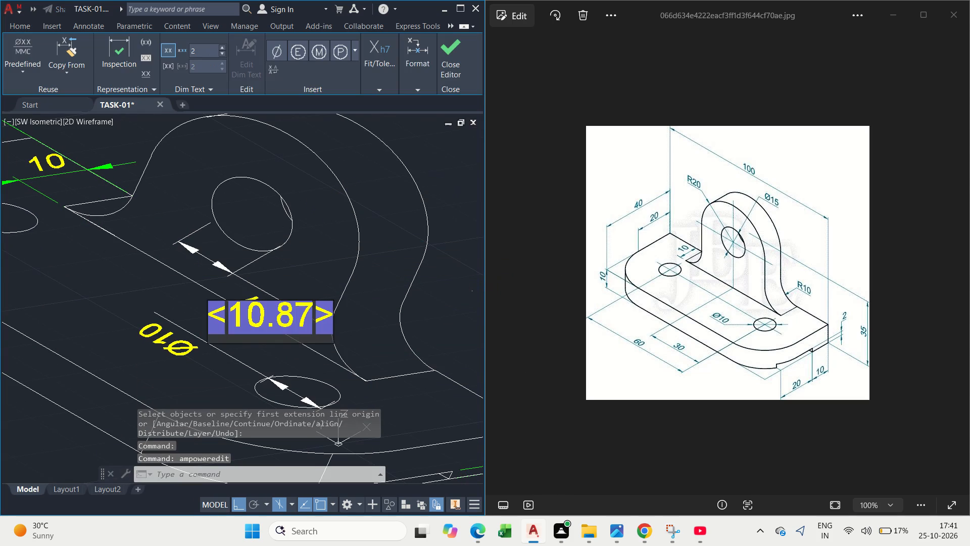
pyautogui.press('Right')
pyautogui.press('BackSpace')
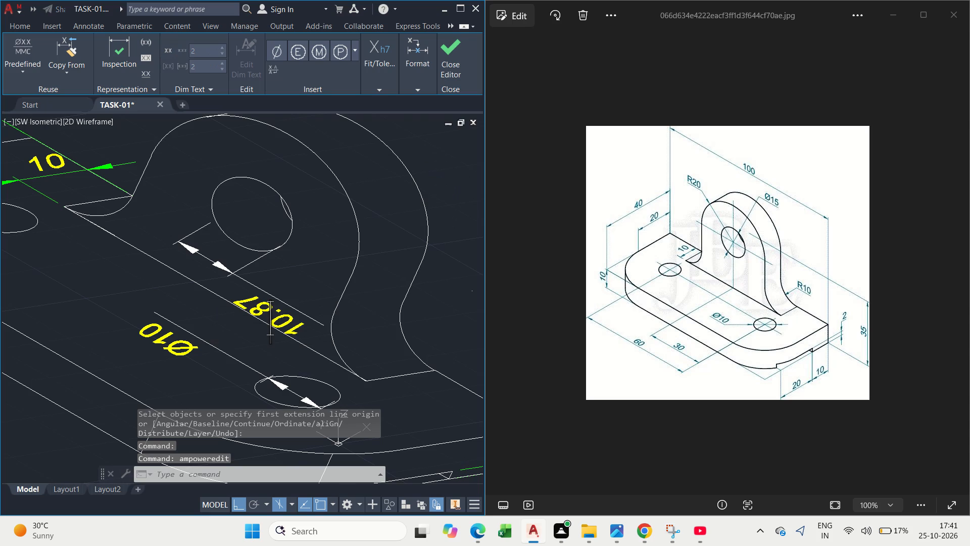
pyautogui.write('%%c')
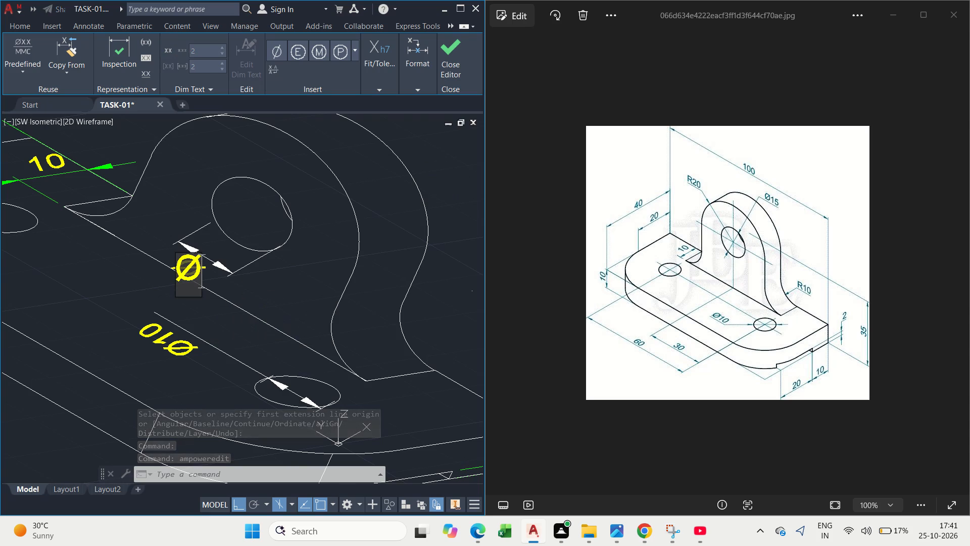
pyautogui.write('20')
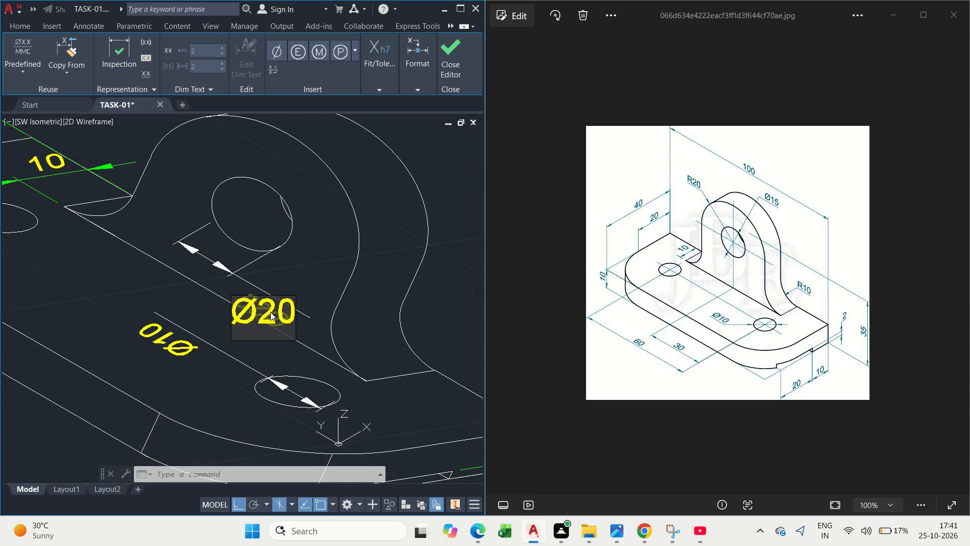
pyautogui.press('BackSpace')
pyautogui.press('BackSpace')
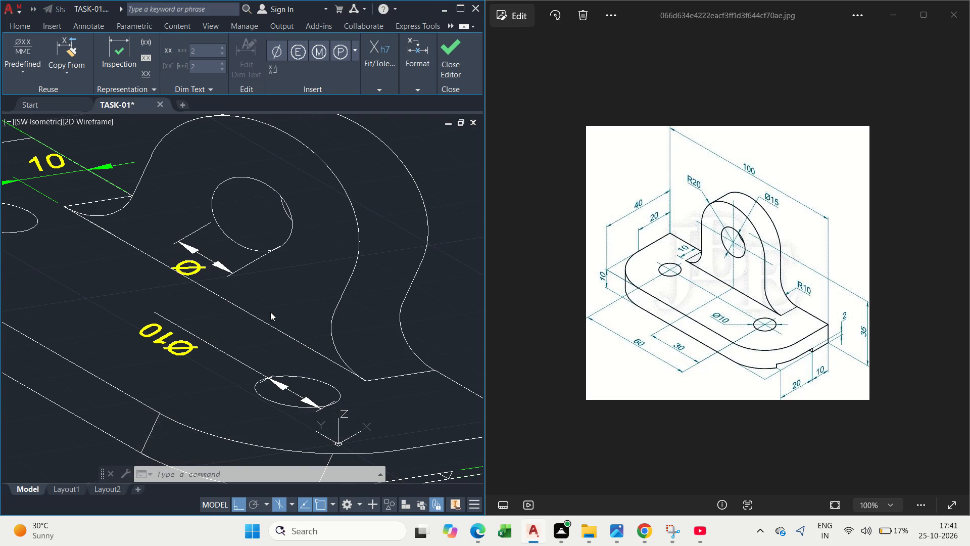
pyautogui.press('BackSpace')
pyautogui.press('BackSpace')
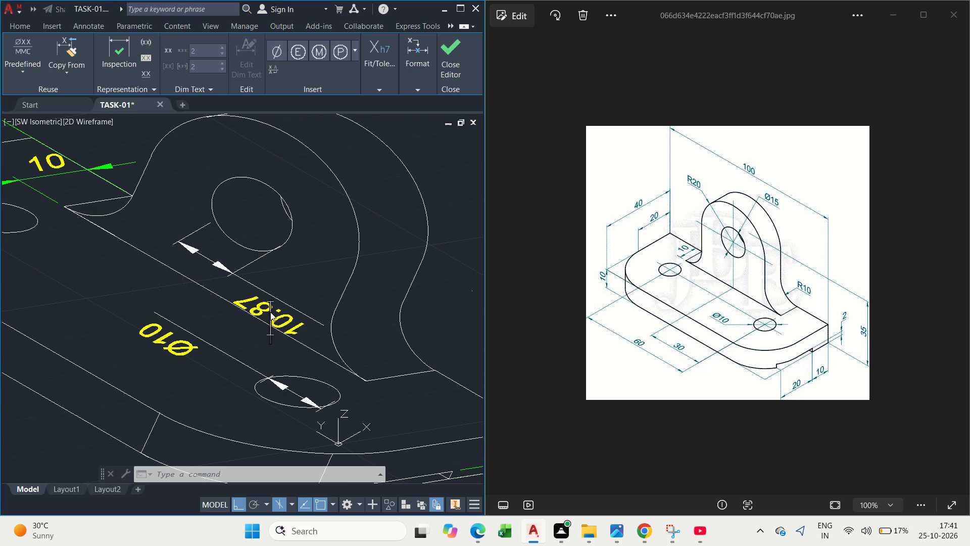
pyautogui.write('%%c')
pyautogui.write('15')
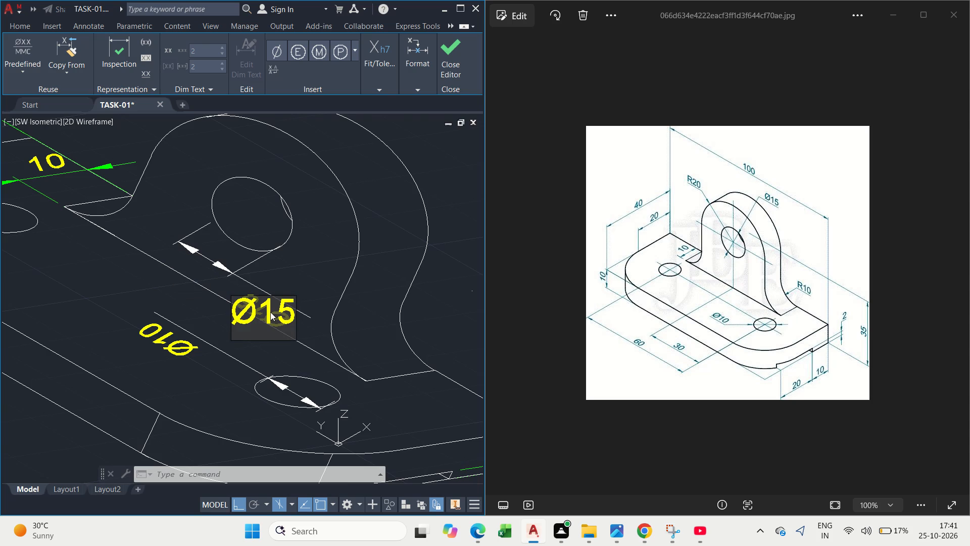
pyautogui.click(369, 317)
pyautogui.press('Escape')
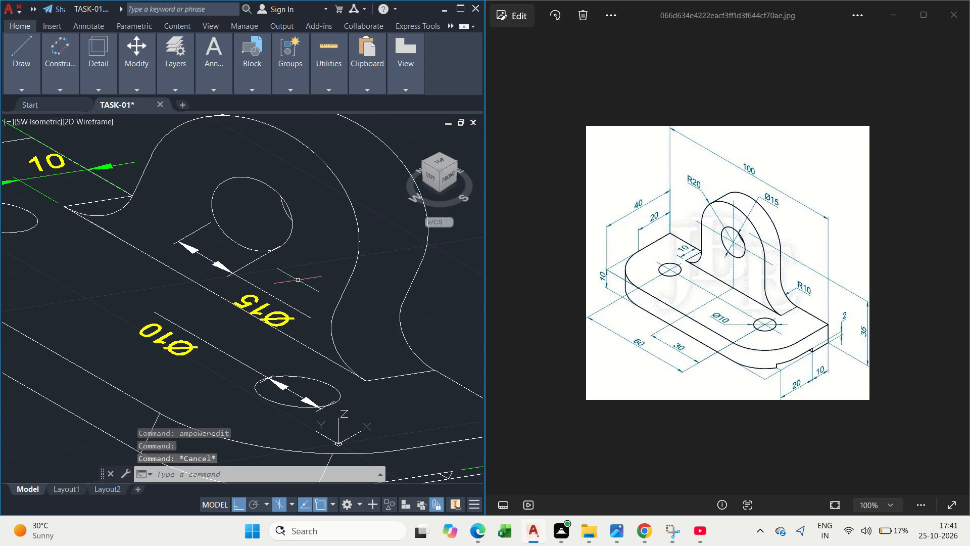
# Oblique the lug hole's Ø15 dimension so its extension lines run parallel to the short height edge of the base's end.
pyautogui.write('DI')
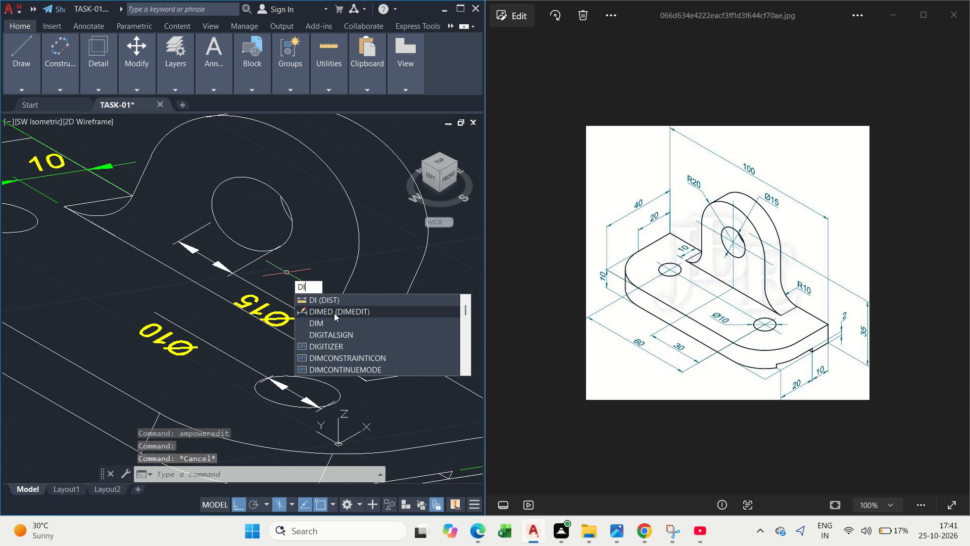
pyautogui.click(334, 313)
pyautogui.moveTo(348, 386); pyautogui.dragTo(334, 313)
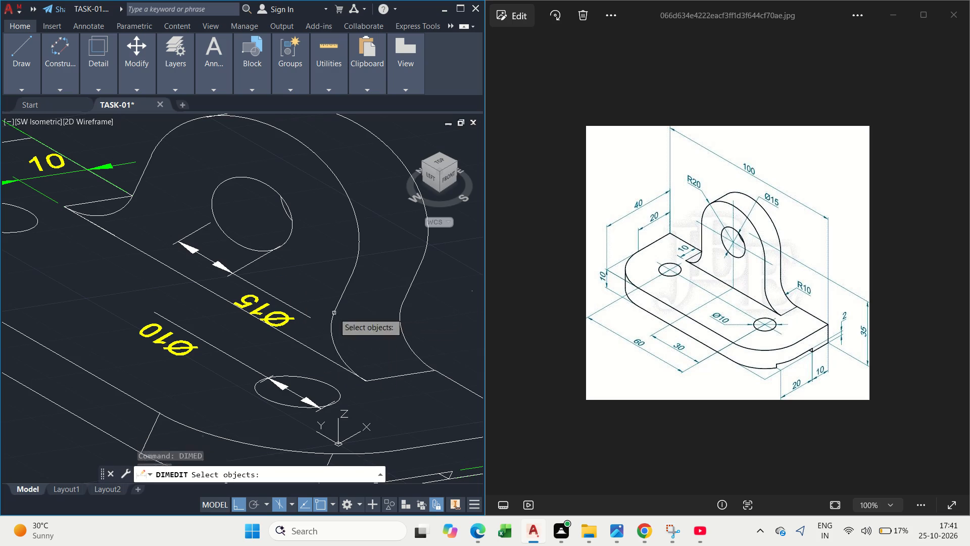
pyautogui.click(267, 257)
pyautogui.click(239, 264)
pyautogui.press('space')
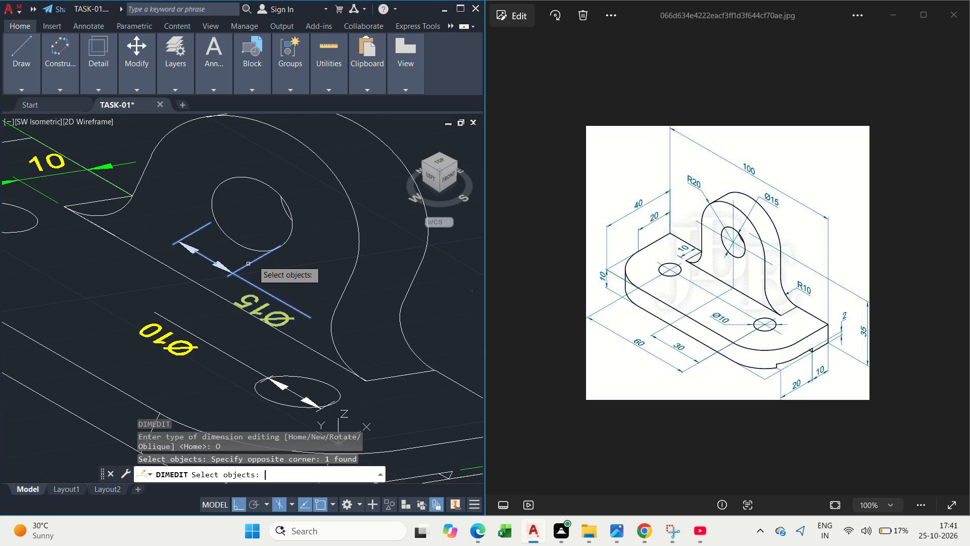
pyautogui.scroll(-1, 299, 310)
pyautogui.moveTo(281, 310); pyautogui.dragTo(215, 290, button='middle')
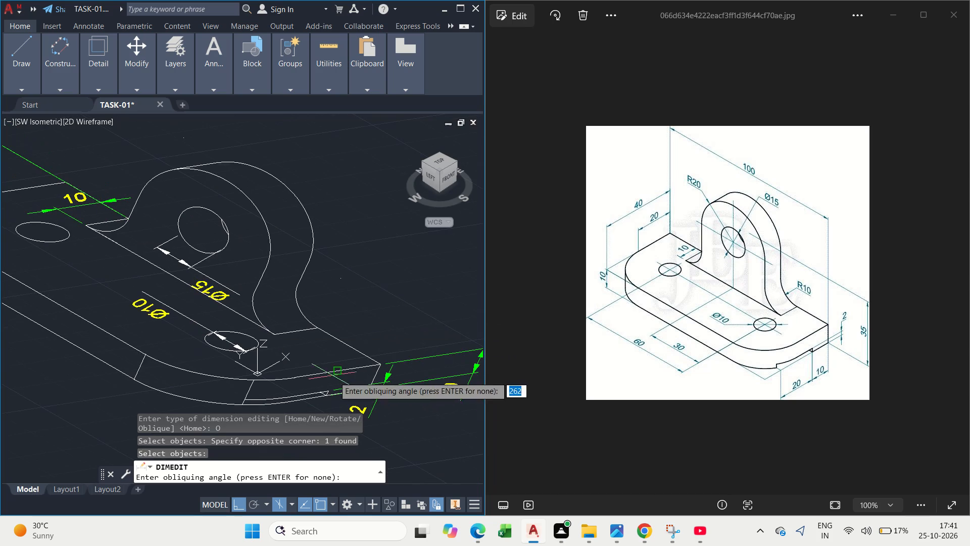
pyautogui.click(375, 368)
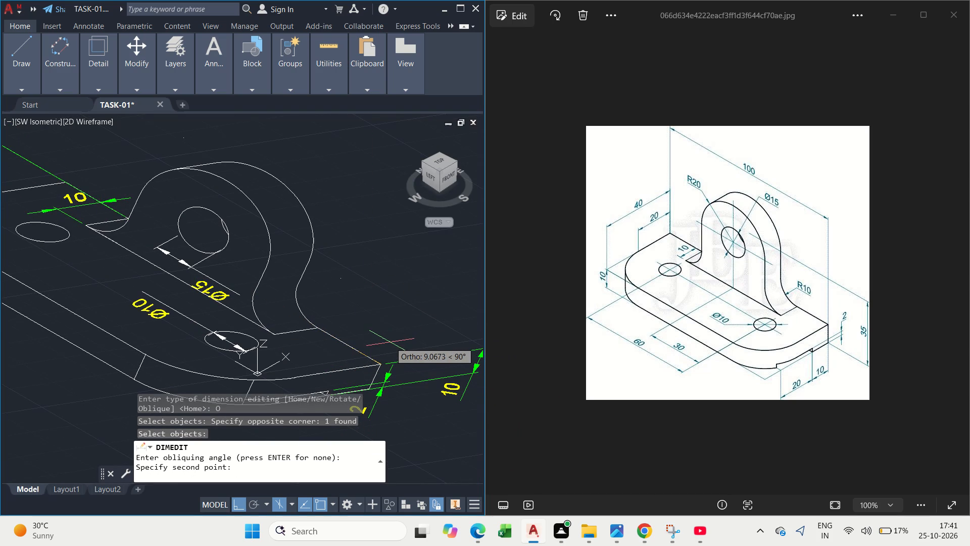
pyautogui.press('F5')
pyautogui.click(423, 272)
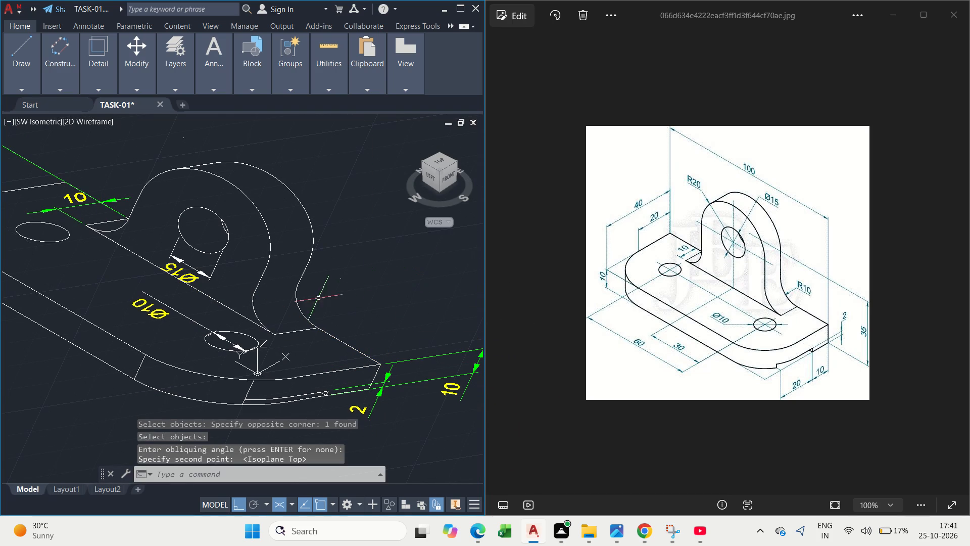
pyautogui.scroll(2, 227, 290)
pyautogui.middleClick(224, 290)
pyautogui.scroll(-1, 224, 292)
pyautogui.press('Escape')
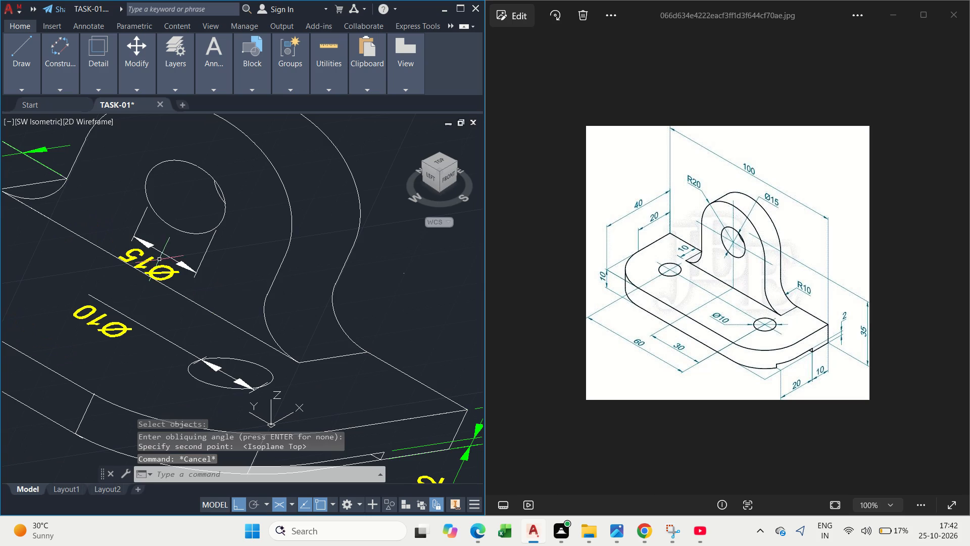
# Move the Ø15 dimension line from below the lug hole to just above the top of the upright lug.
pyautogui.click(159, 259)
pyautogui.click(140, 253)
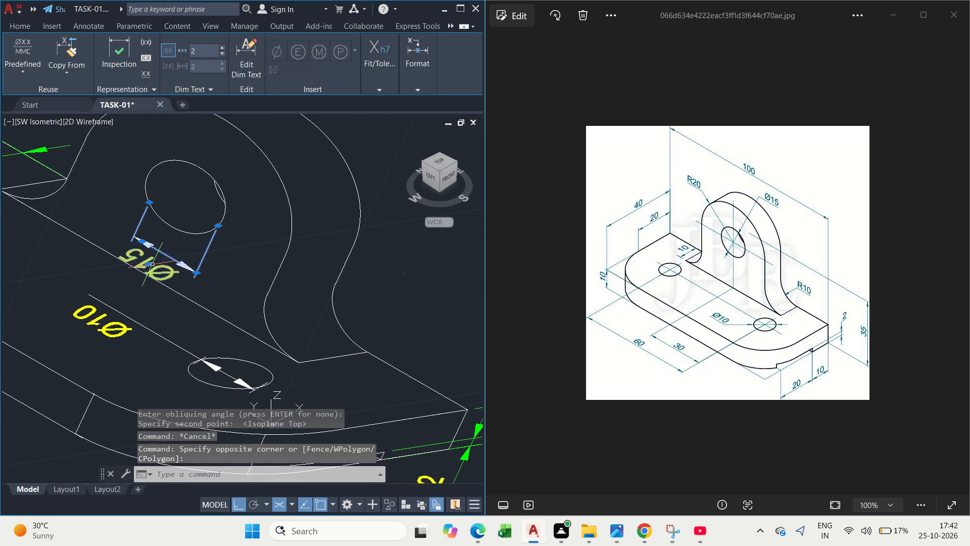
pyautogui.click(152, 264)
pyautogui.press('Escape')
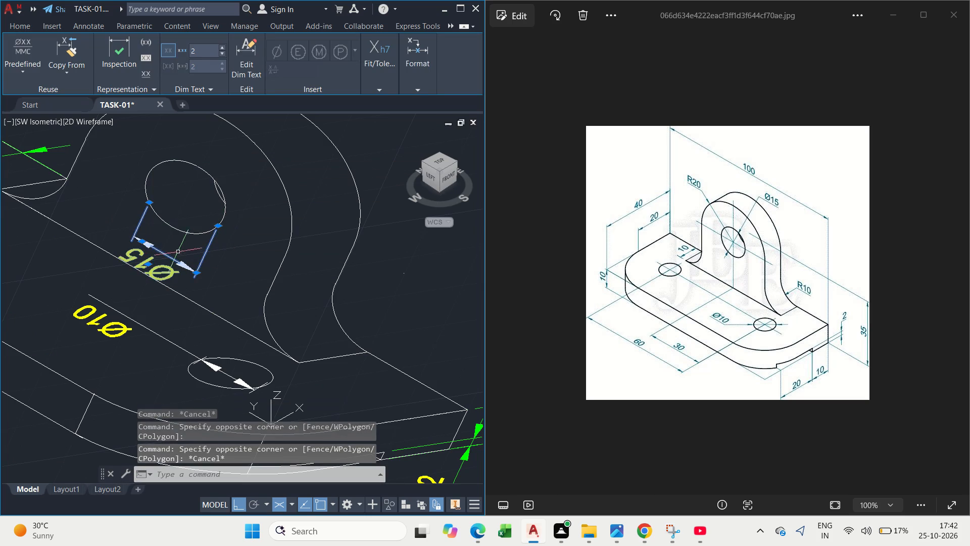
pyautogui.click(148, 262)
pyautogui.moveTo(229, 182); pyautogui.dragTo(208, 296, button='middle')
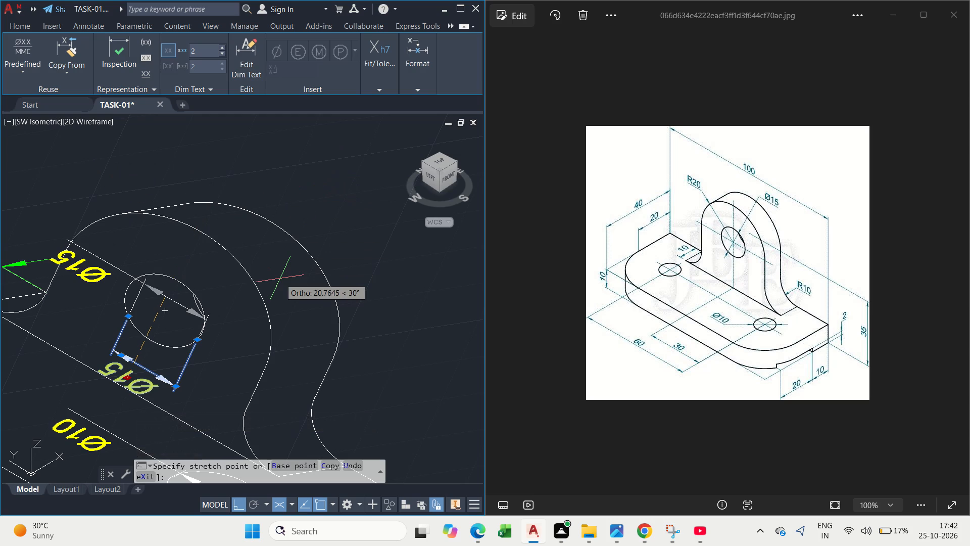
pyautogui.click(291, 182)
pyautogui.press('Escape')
# Shift the origin of the Ø15 dimension's outer extension line slightly upward along the lug hole's outer side.
pyautogui.moveTo(162, 246); pyautogui.dragTo(160, 246)
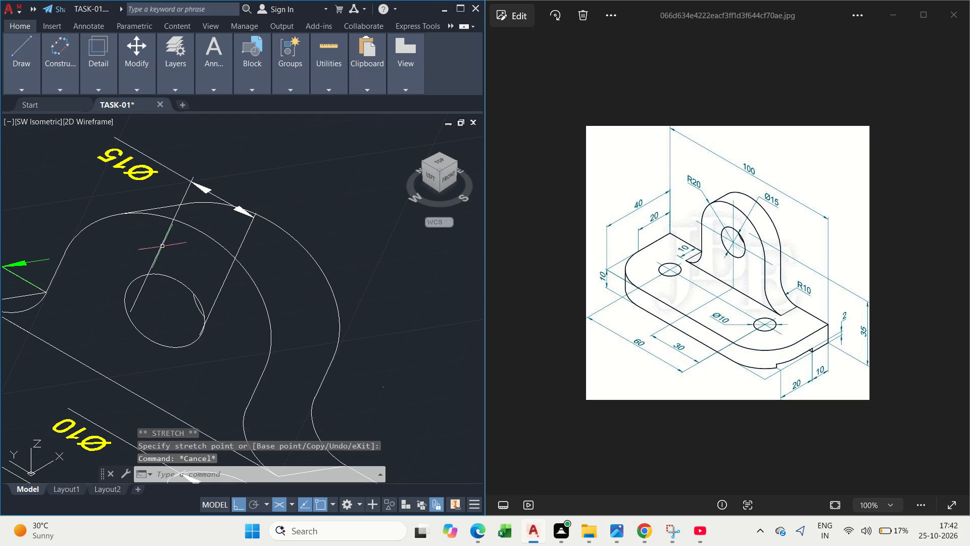
pyautogui.moveTo(160, 246); pyautogui.dragTo(157, 246)
pyautogui.moveTo(151, 250); pyautogui.dragTo(152, 259)
pyautogui.press('Escape')
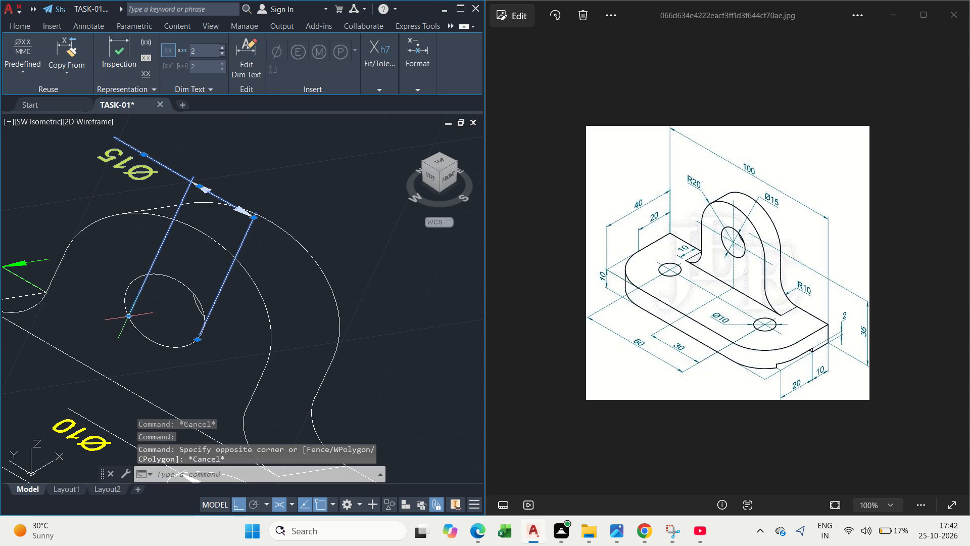
pyautogui.click(127, 316)
pyautogui.click(124, 290)
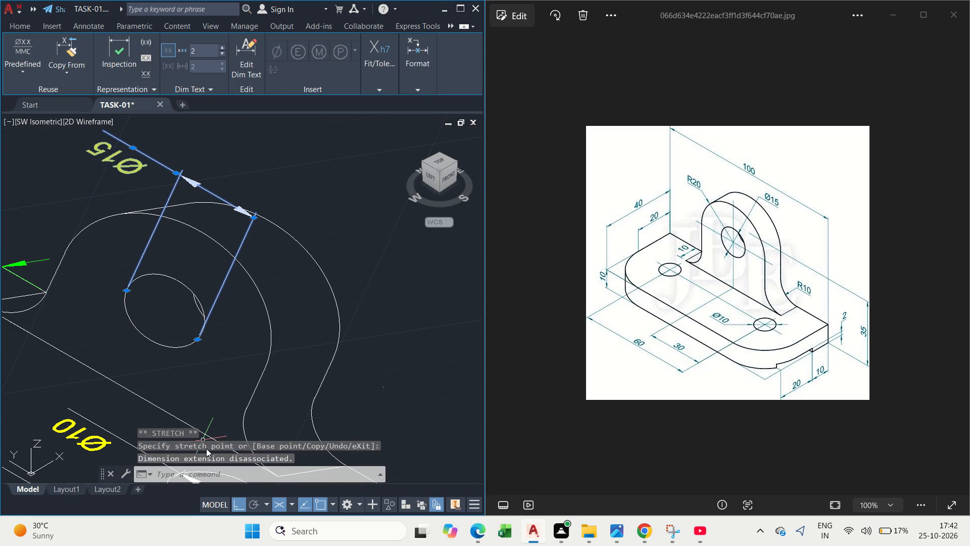
pyautogui.press('Escape')
# Oblique the Ø15 dimension so its extension lines run parallel to the base's short width direction.
pyautogui.scroll(-2, 228, 356)
pyautogui.scroll(2, 230, 232)
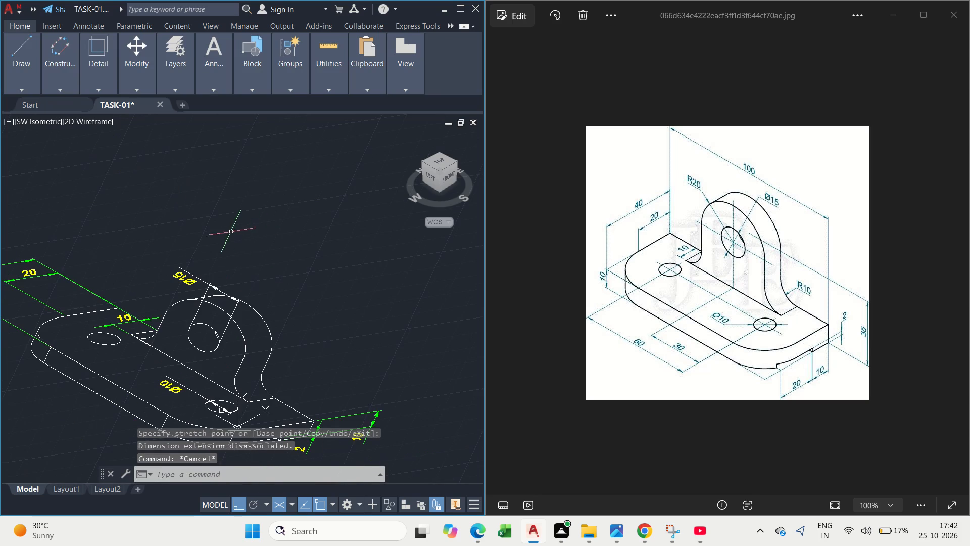
pyautogui.moveTo(210, 254); pyautogui.dragTo(320, 97, button='middle')
pyautogui.scroll(-1, 294, 248)
pyautogui.scroll(1, 293, 223)
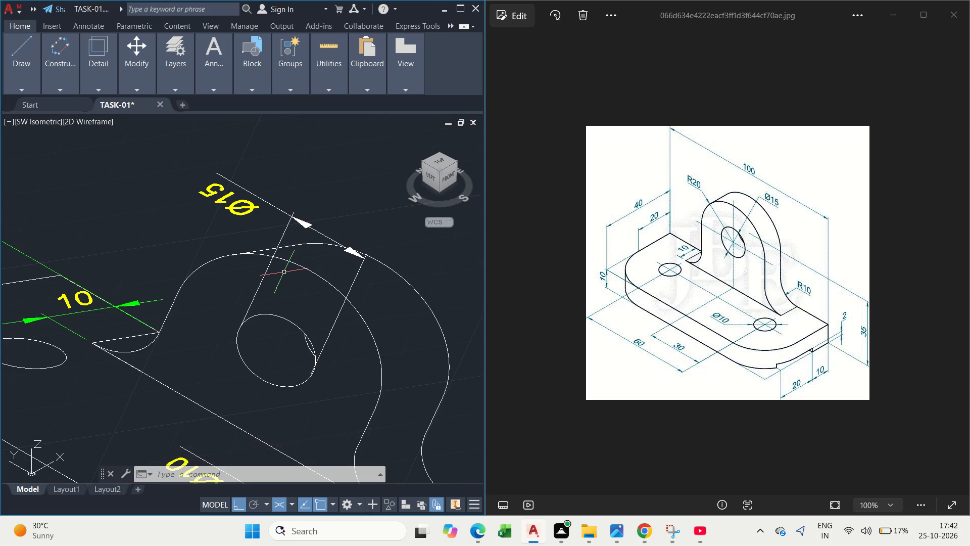
pyautogui.press('d')
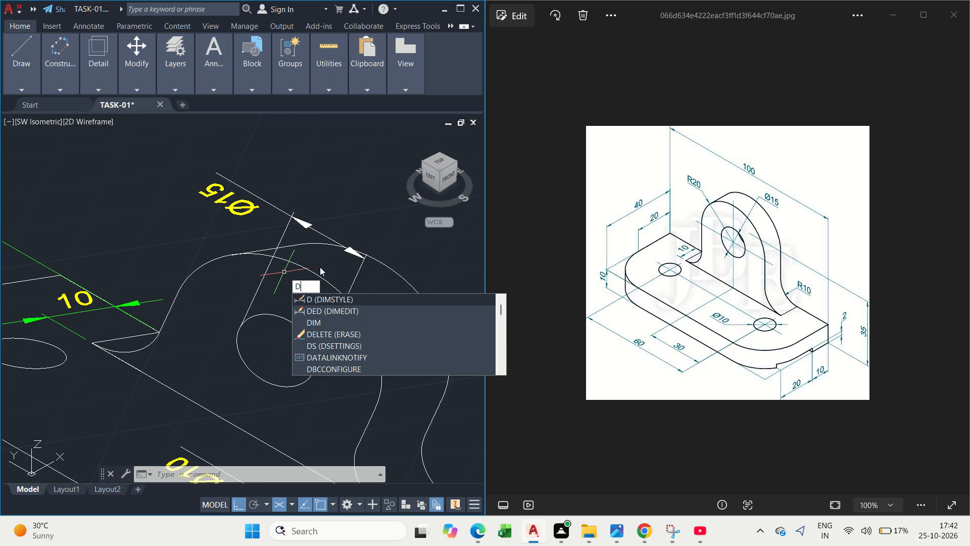
pyautogui.click(372, 309)
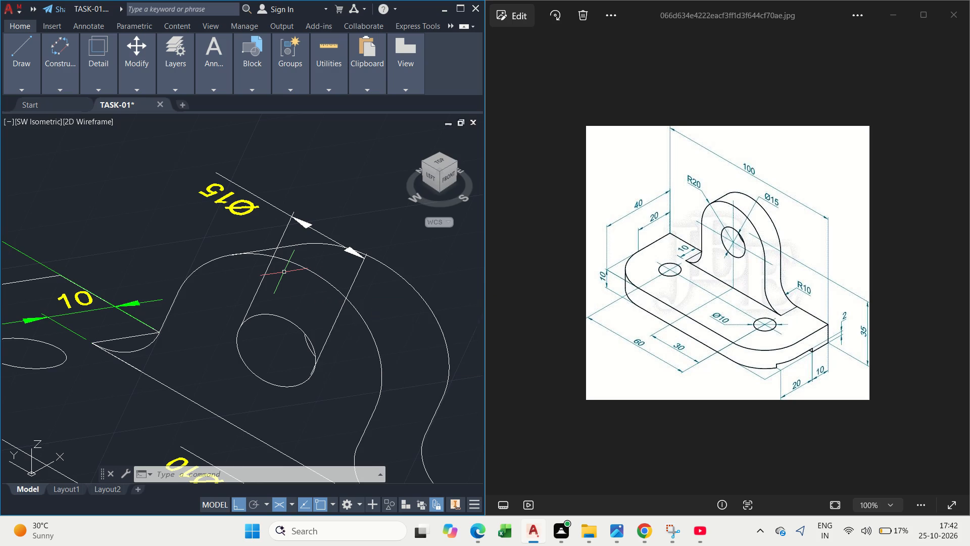
pyautogui.scroll(-1, 321, 289)
pyautogui.moveTo(362, 358); pyautogui.dragTo(372, 309)
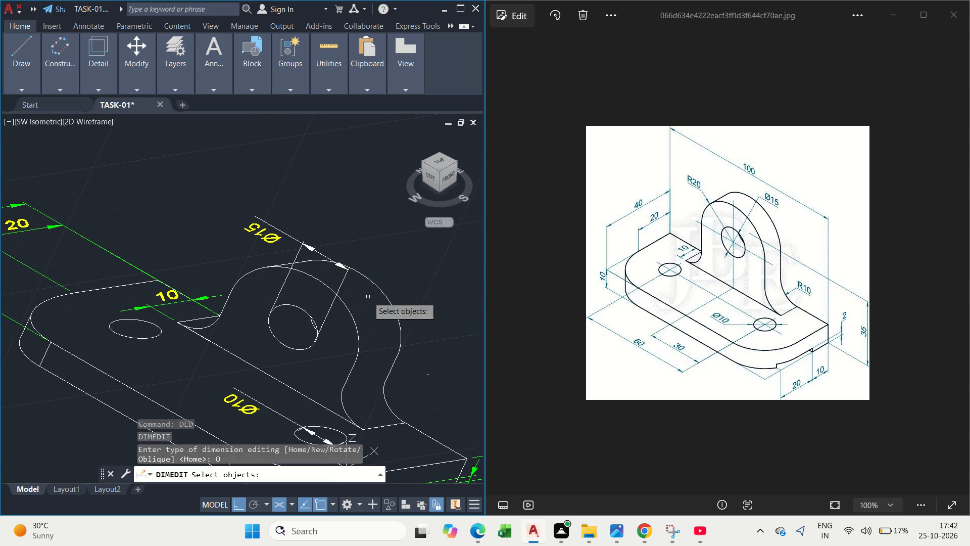
pyautogui.scroll(2, 324, 271)
pyautogui.scroll(-1, 304, 252)
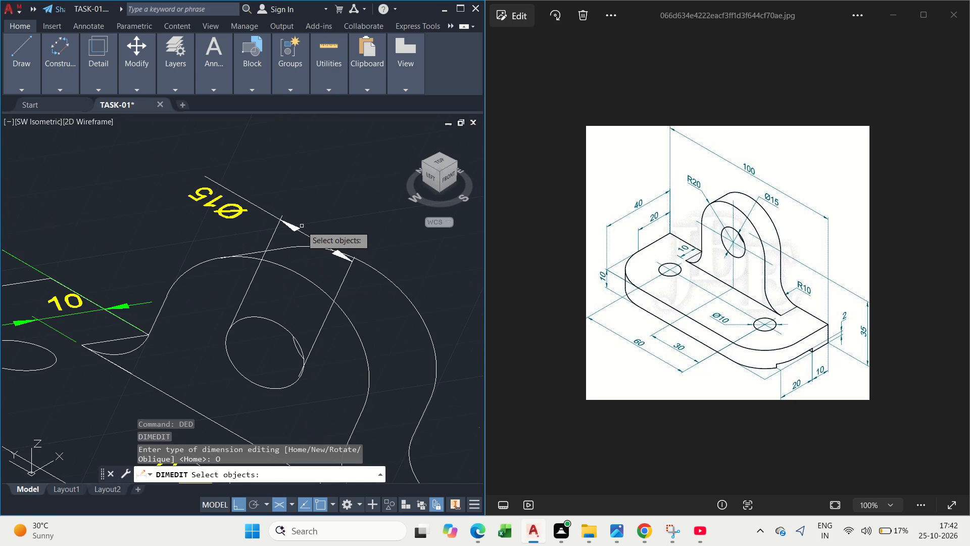
pyautogui.click(304, 236)
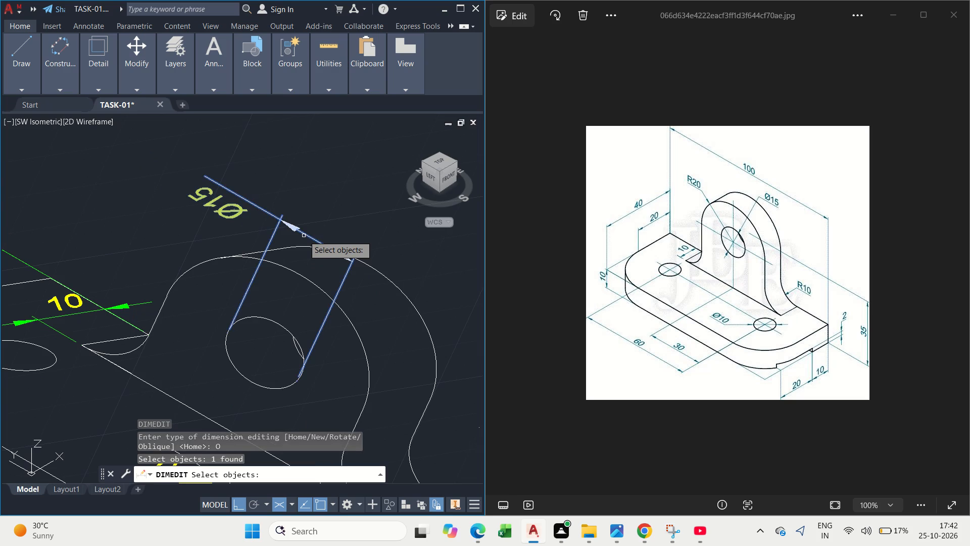
pyautogui.press('space')
pyautogui.scroll(-2, 327, 293)
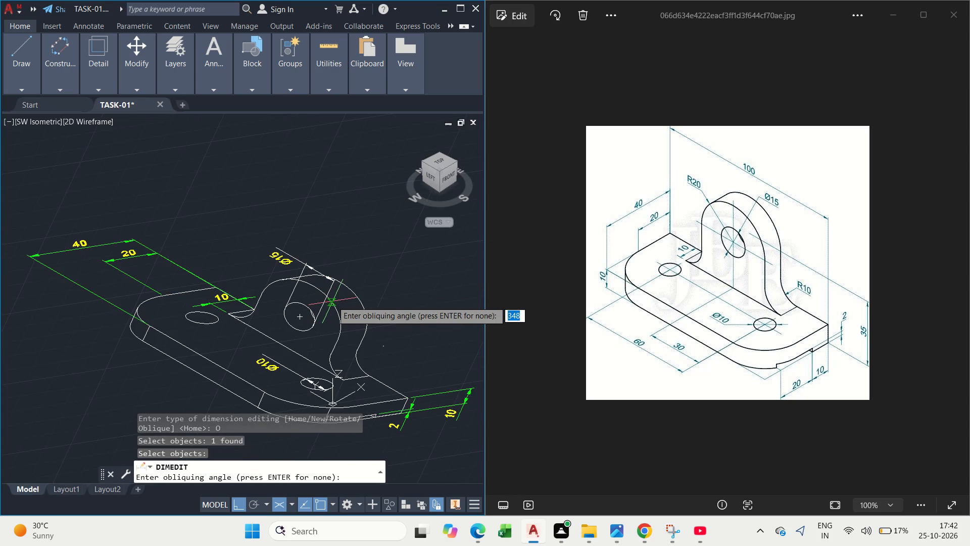
pyautogui.click(332, 301)
pyautogui.press('F8')
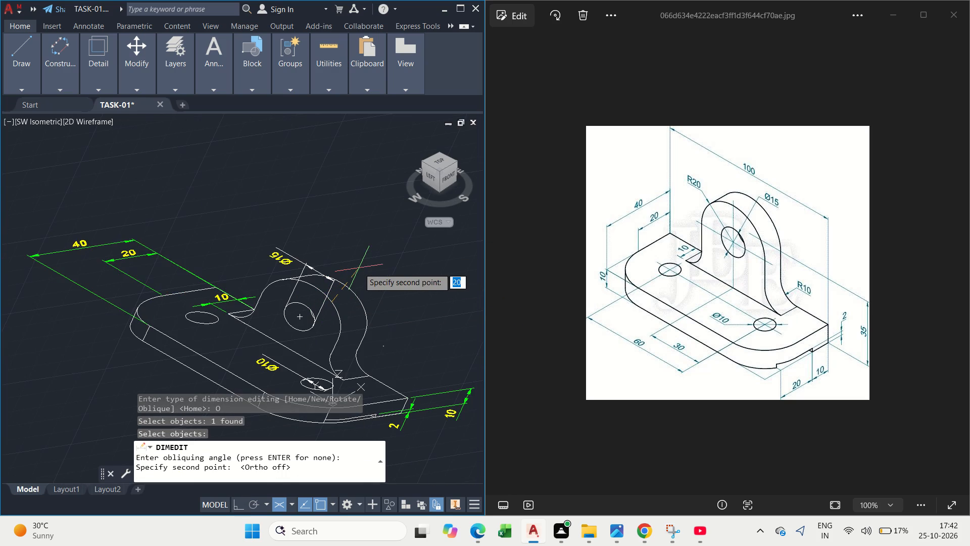
pyautogui.press('F8')
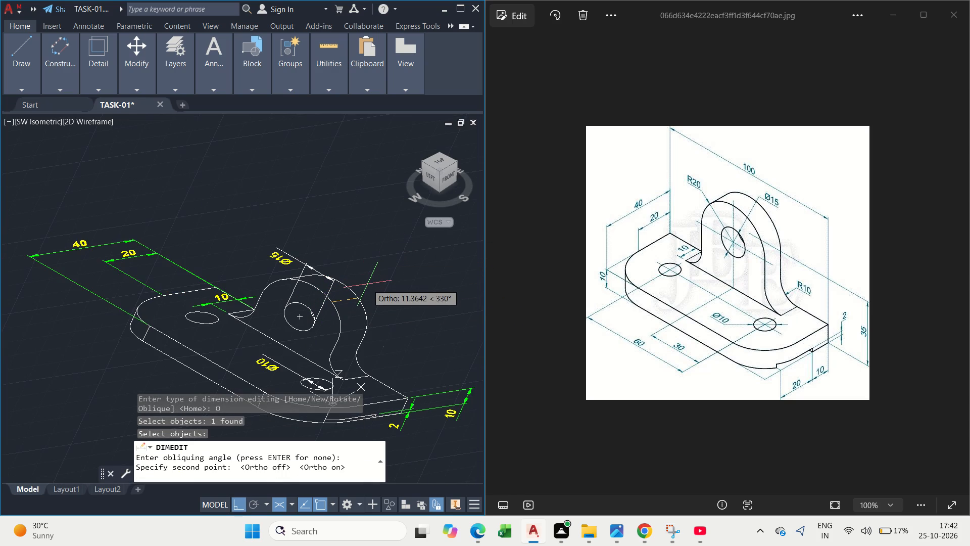
pyautogui.press('F5')
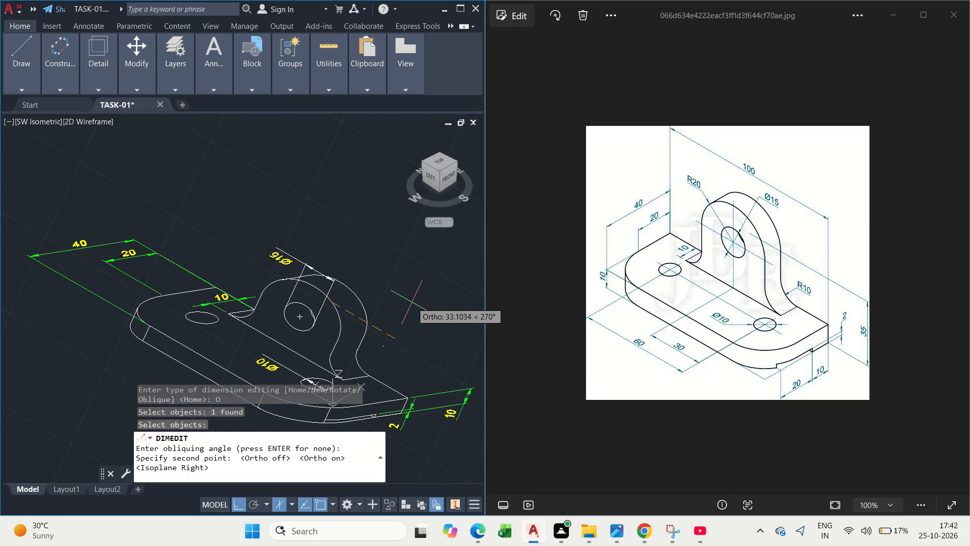
pyautogui.press('F5')
pyautogui.click(428, 286)
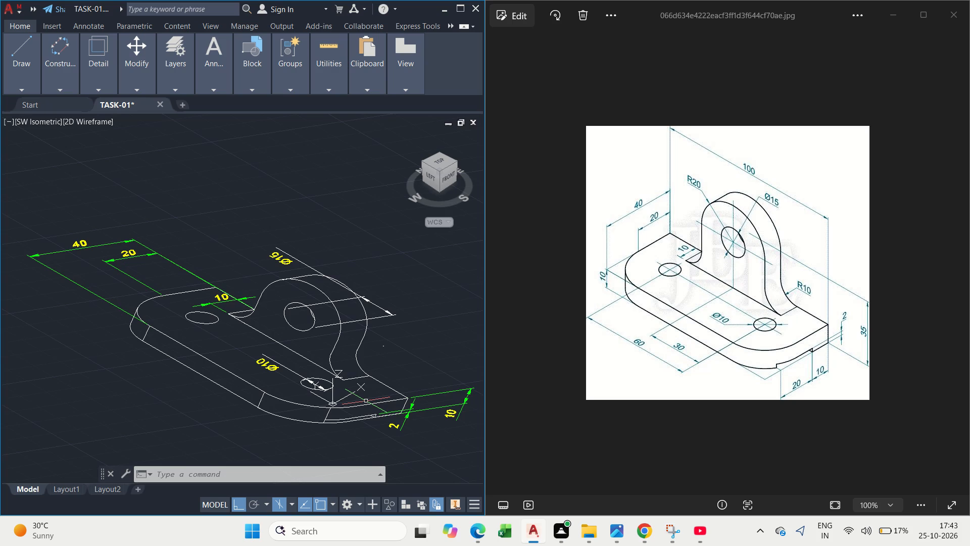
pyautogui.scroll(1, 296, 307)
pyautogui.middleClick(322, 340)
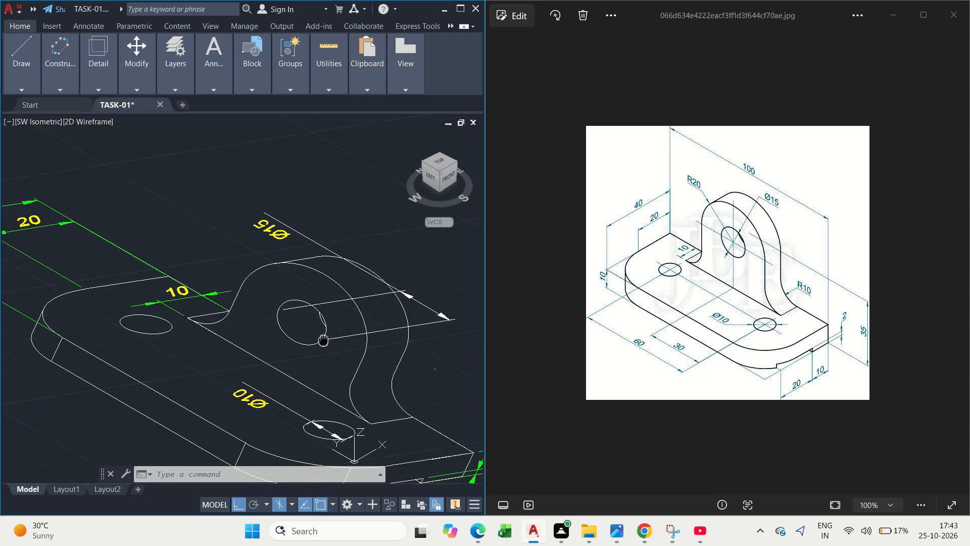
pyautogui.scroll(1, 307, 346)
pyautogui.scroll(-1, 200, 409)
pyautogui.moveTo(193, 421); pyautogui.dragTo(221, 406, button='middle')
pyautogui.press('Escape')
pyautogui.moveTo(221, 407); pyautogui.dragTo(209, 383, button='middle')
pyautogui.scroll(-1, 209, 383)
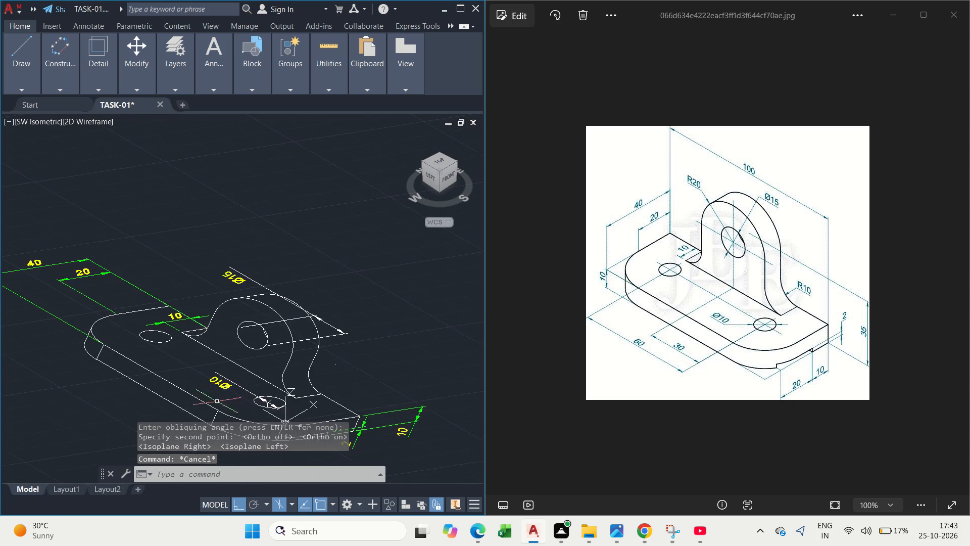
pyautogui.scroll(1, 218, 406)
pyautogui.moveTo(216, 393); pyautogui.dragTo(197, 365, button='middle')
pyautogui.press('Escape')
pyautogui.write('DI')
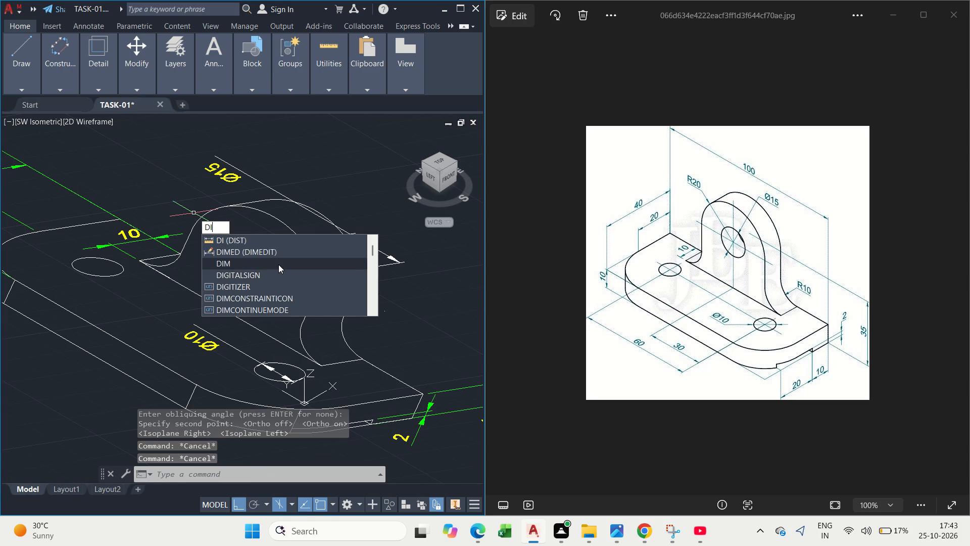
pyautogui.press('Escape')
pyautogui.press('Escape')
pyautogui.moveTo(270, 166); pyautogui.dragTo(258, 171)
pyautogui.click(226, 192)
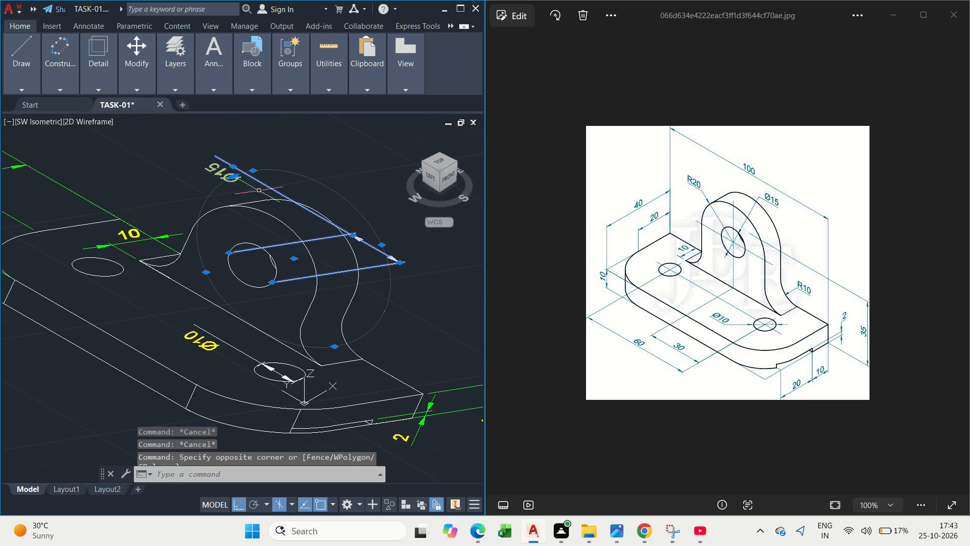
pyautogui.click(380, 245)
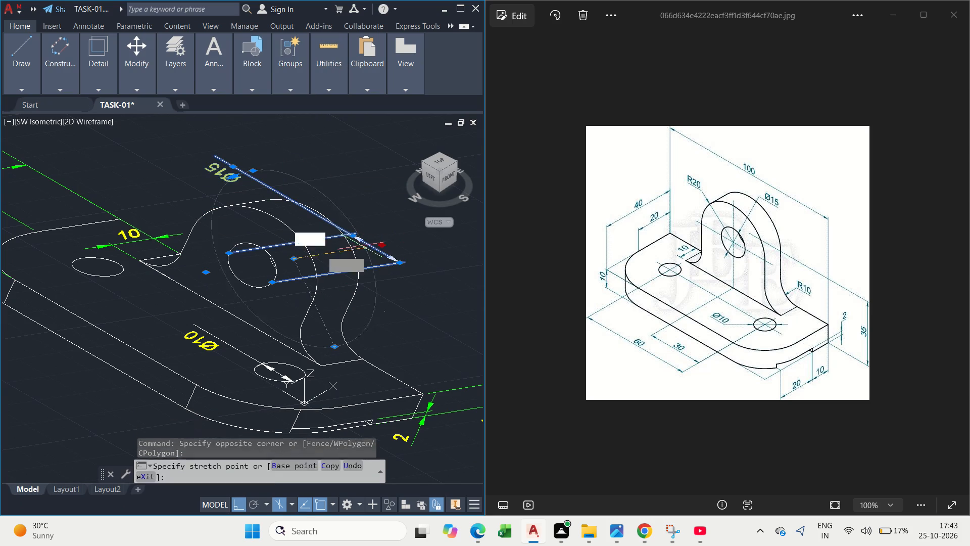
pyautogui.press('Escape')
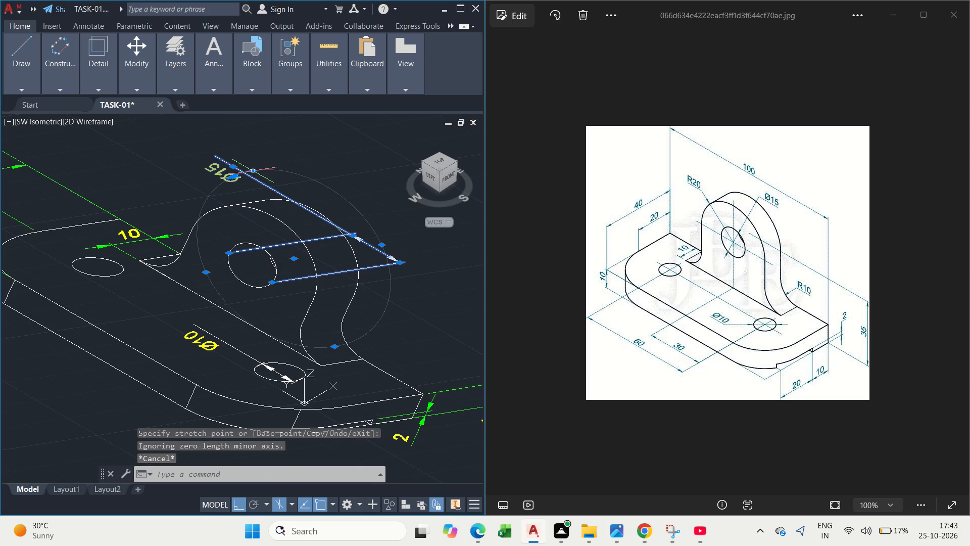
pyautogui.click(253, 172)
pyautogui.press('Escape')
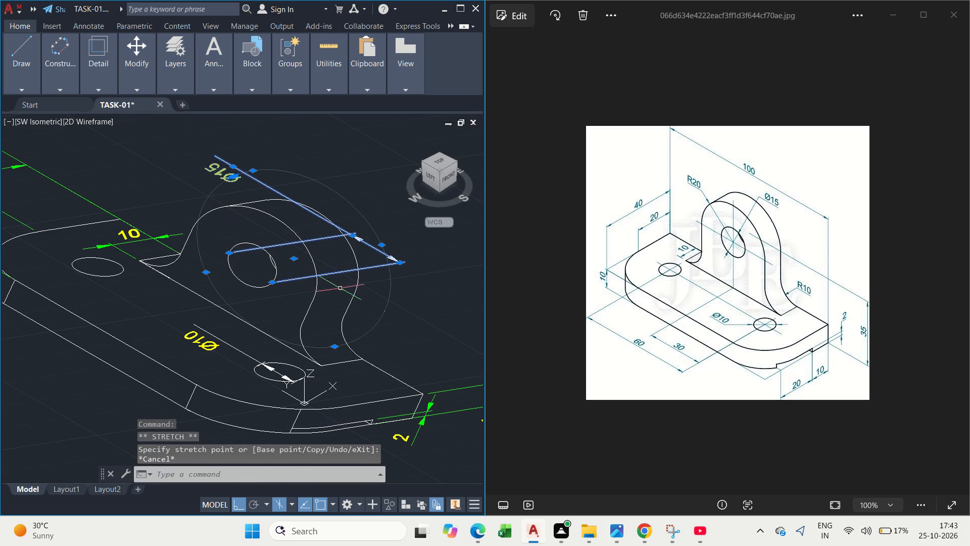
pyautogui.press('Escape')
# Move the Ø15 dimension line back onto the lug hole so its arrows span the hole parallel to the base's long edge.
pyautogui.moveTo(383, 262); pyautogui.dragTo(374, 255)
pyautogui.moveTo(366, 242); pyautogui.dragTo(367, 247)
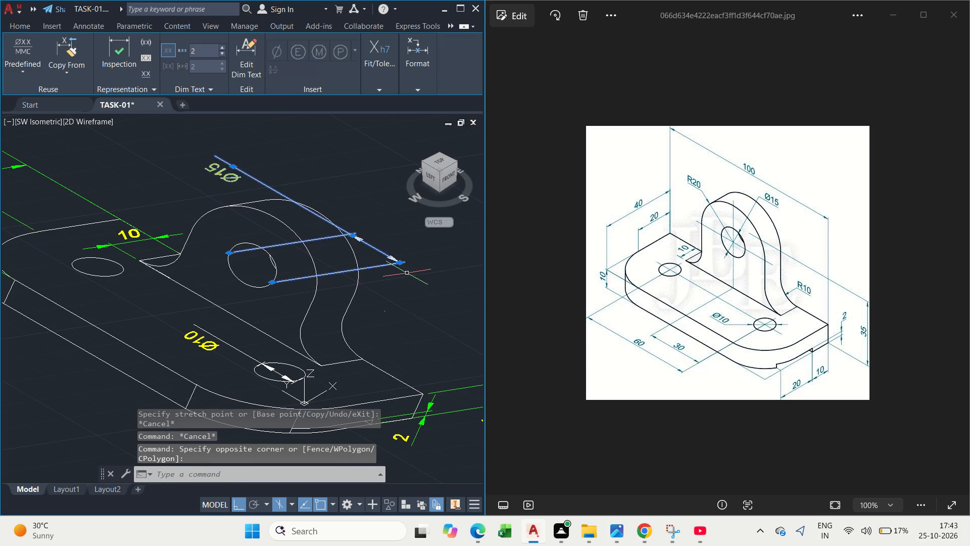
pyautogui.click(400, 262)
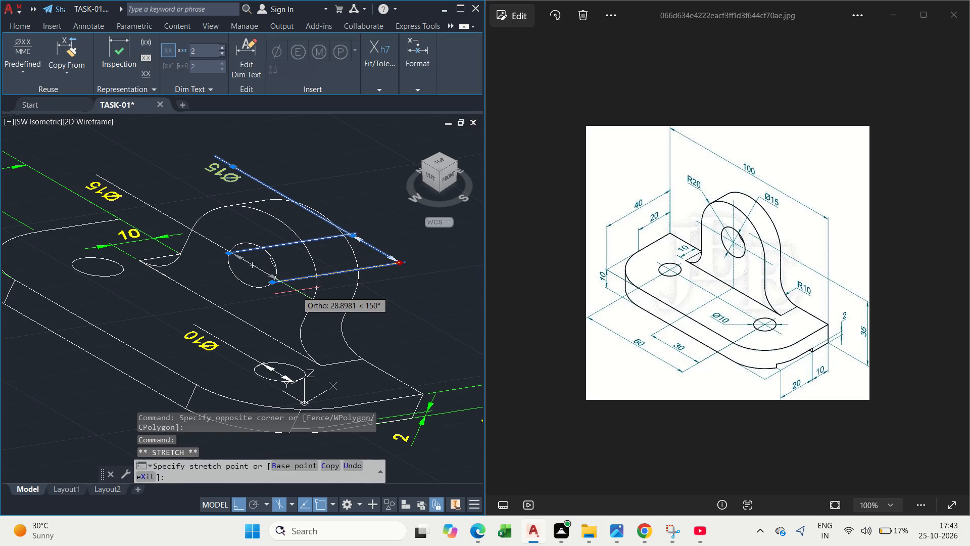
pyautogui.click(297, 291)
pyautogui.press('Escape')
pyautogui.hotkey('ctrl', 'e')
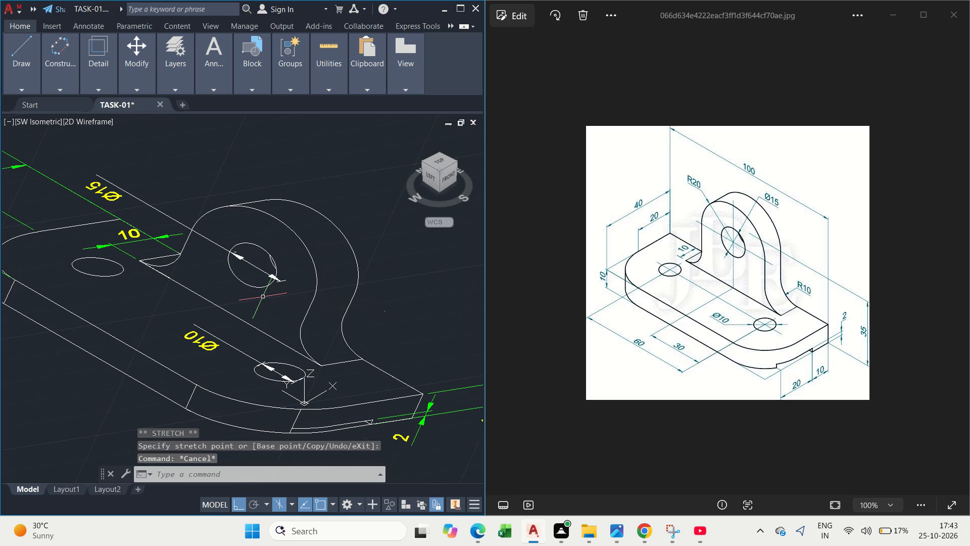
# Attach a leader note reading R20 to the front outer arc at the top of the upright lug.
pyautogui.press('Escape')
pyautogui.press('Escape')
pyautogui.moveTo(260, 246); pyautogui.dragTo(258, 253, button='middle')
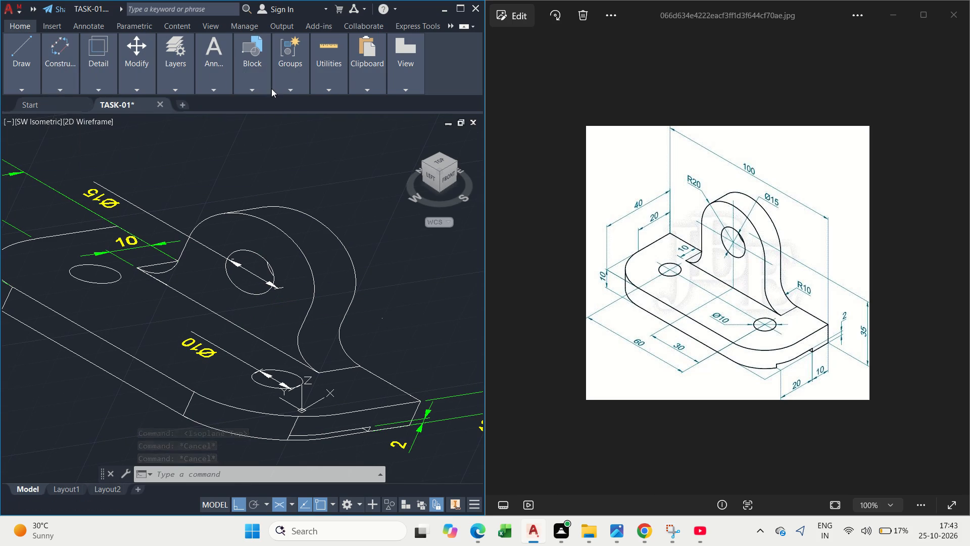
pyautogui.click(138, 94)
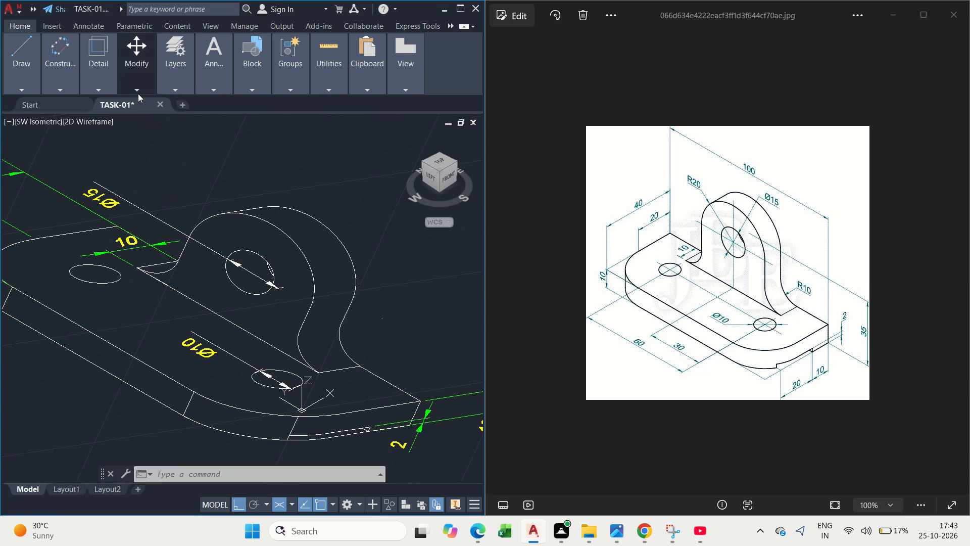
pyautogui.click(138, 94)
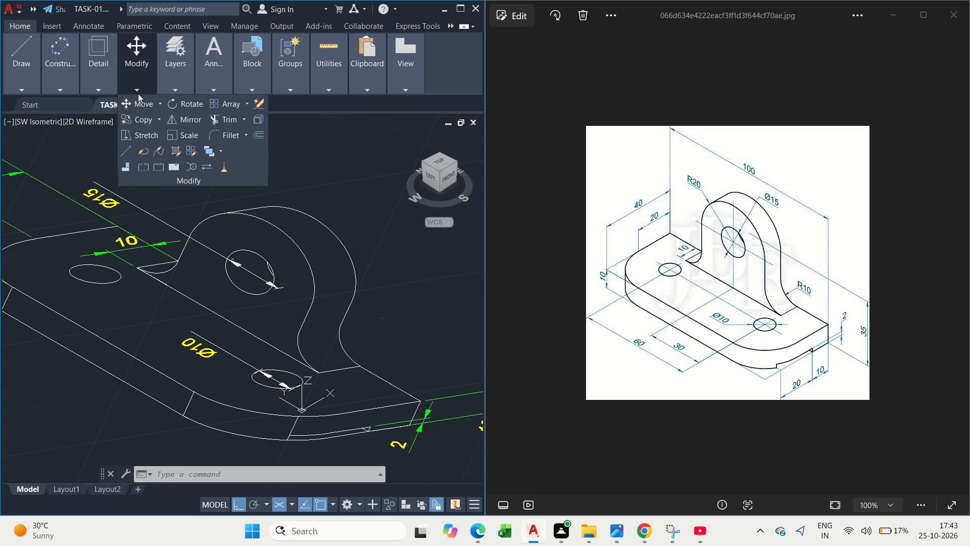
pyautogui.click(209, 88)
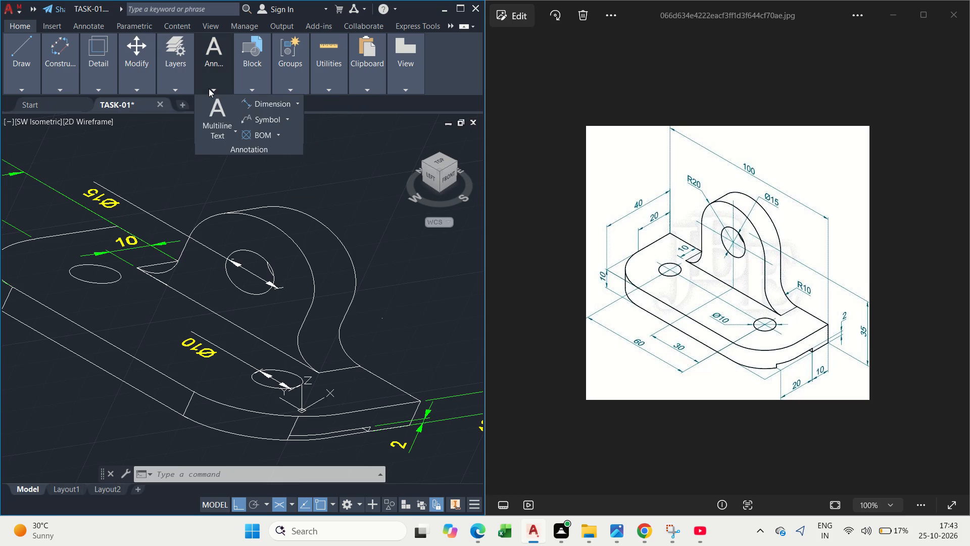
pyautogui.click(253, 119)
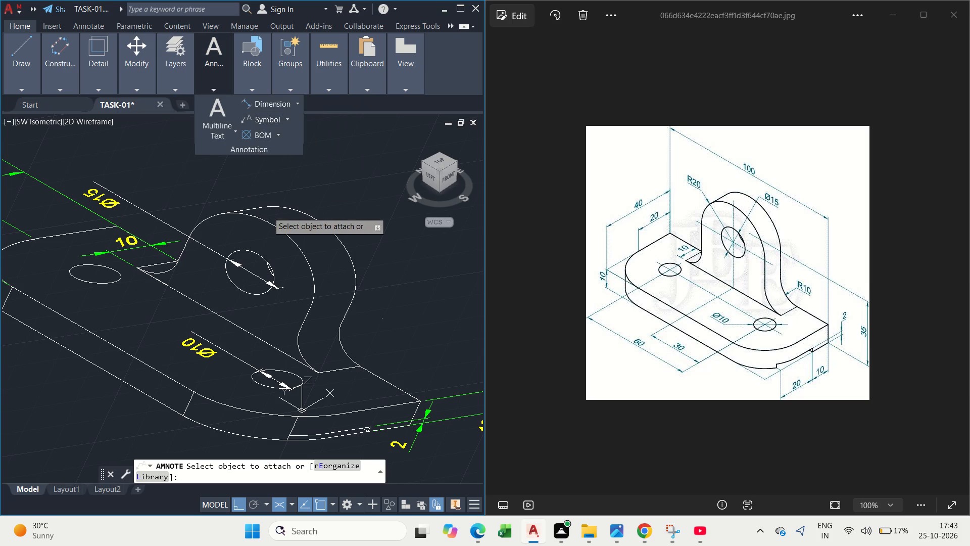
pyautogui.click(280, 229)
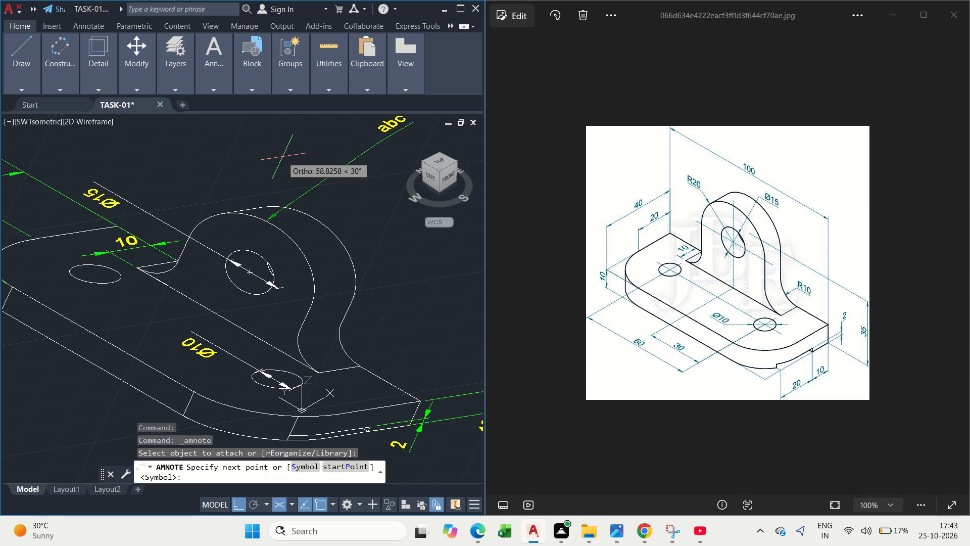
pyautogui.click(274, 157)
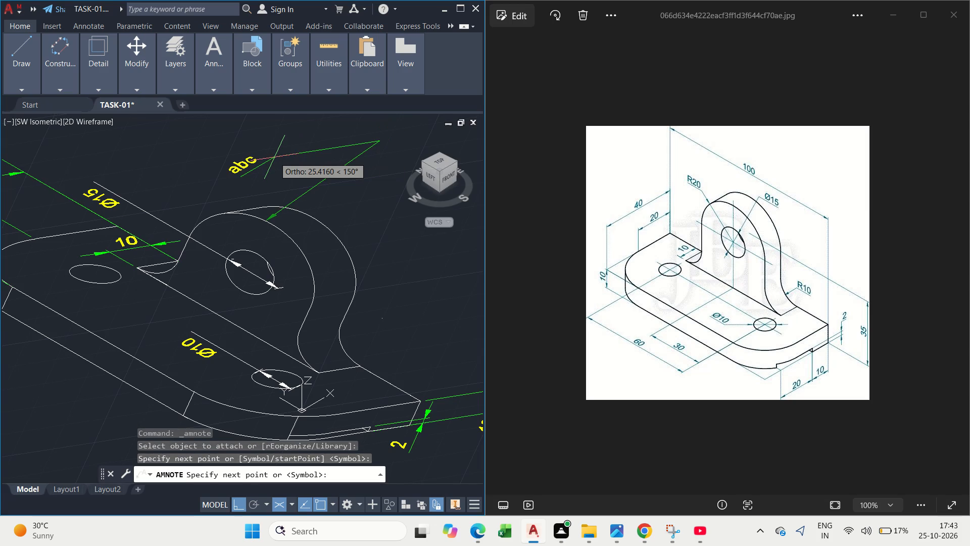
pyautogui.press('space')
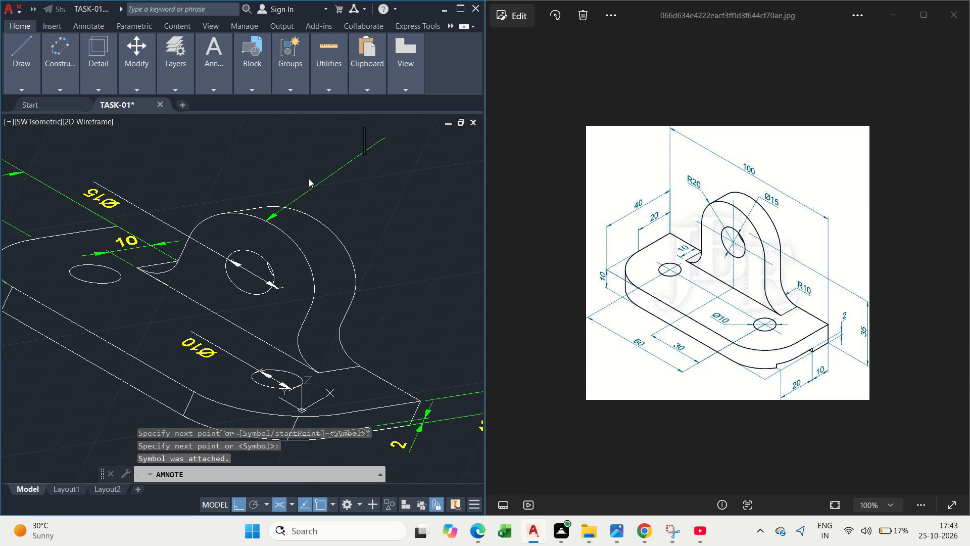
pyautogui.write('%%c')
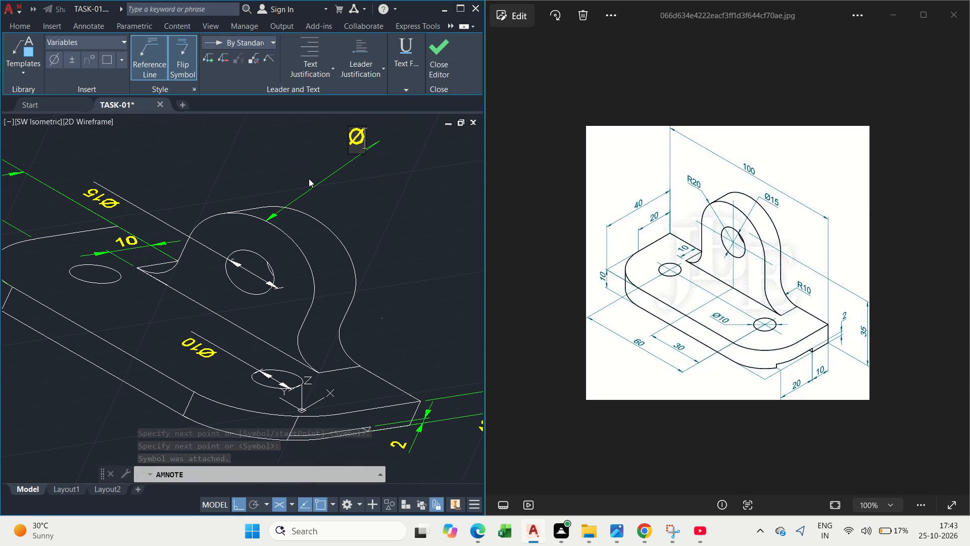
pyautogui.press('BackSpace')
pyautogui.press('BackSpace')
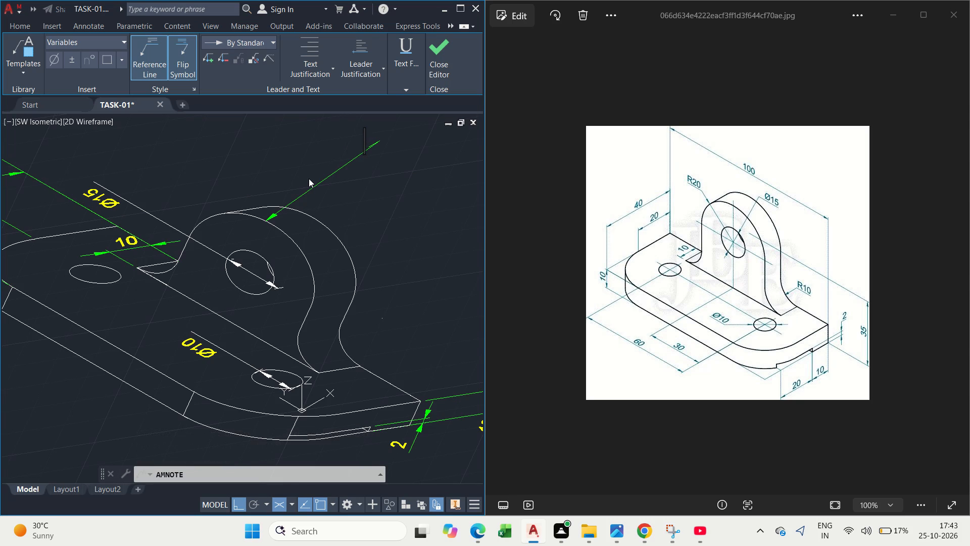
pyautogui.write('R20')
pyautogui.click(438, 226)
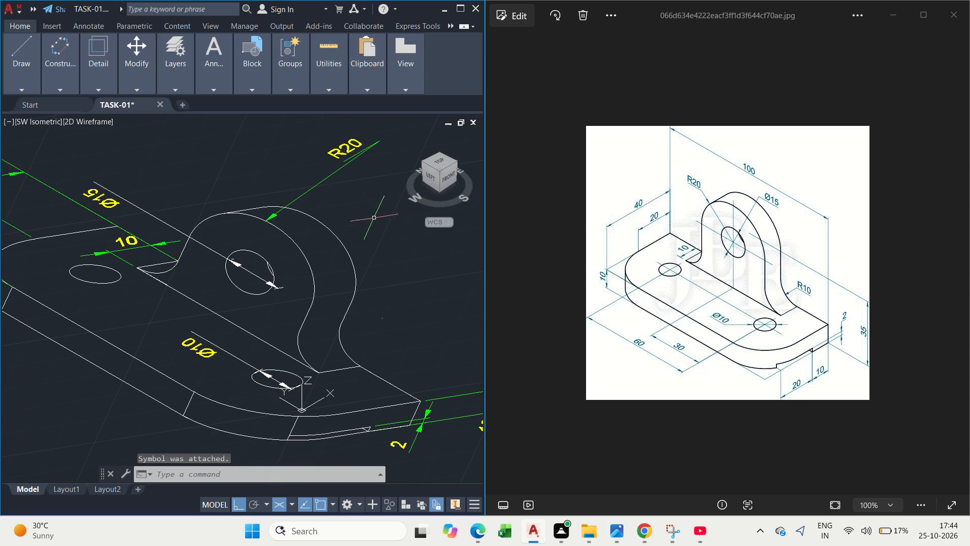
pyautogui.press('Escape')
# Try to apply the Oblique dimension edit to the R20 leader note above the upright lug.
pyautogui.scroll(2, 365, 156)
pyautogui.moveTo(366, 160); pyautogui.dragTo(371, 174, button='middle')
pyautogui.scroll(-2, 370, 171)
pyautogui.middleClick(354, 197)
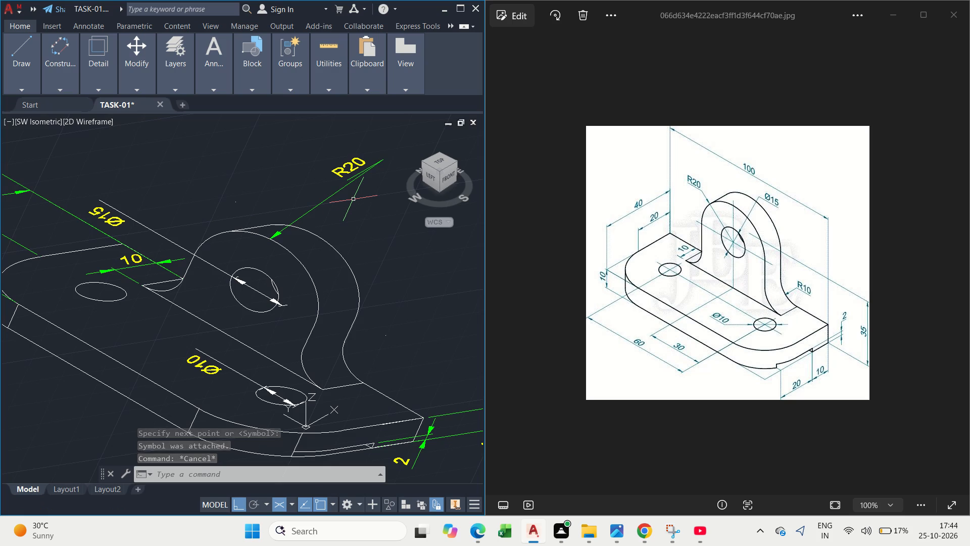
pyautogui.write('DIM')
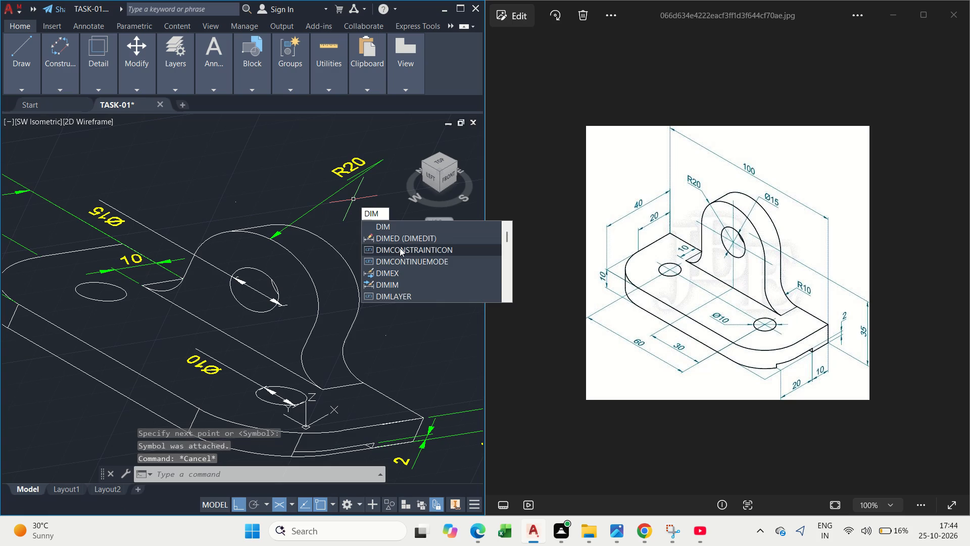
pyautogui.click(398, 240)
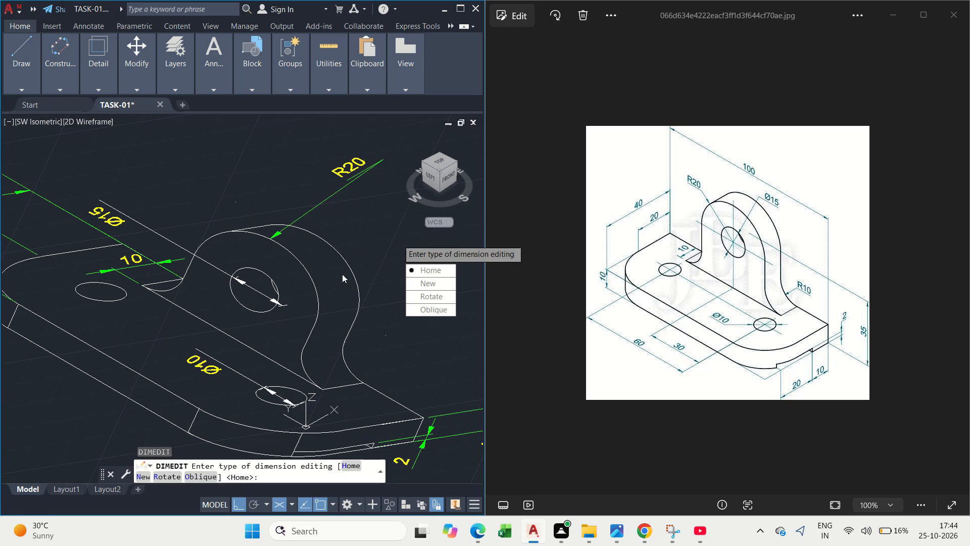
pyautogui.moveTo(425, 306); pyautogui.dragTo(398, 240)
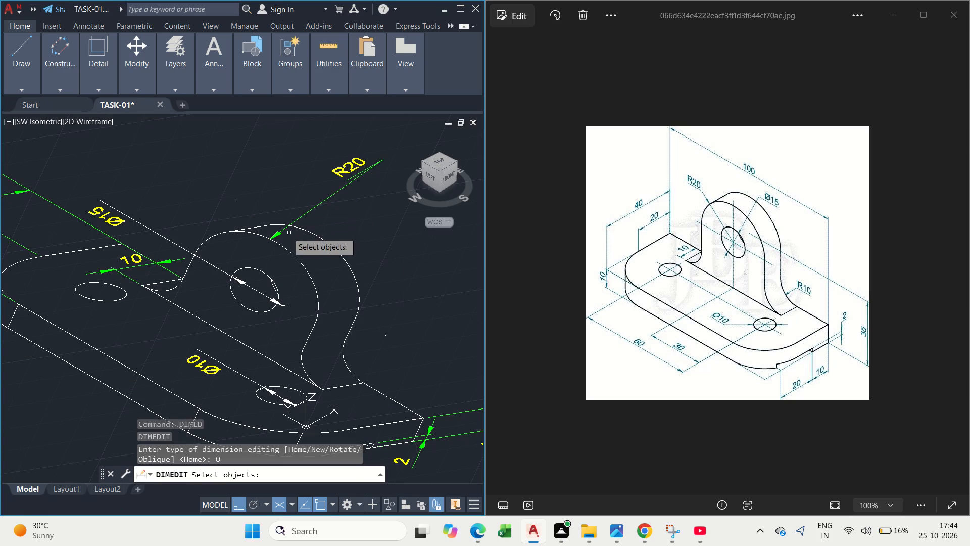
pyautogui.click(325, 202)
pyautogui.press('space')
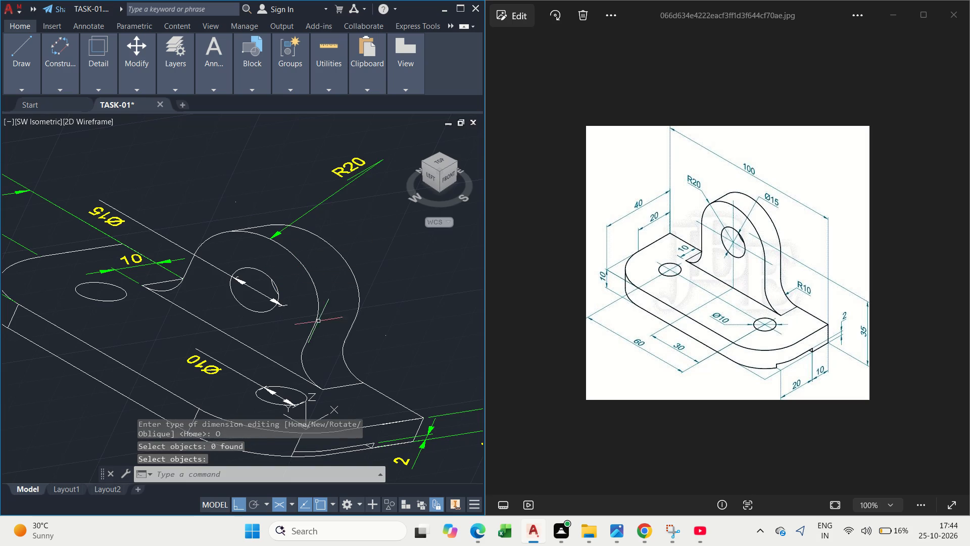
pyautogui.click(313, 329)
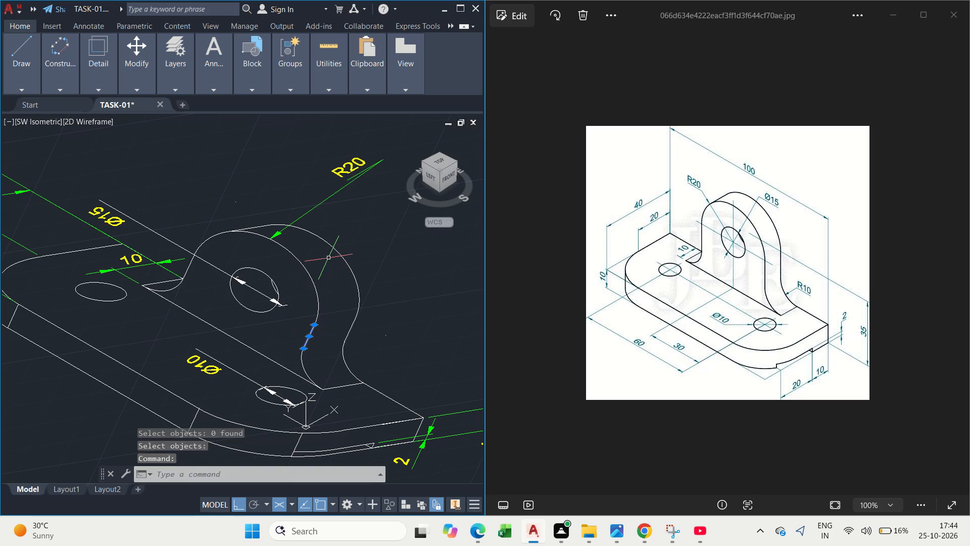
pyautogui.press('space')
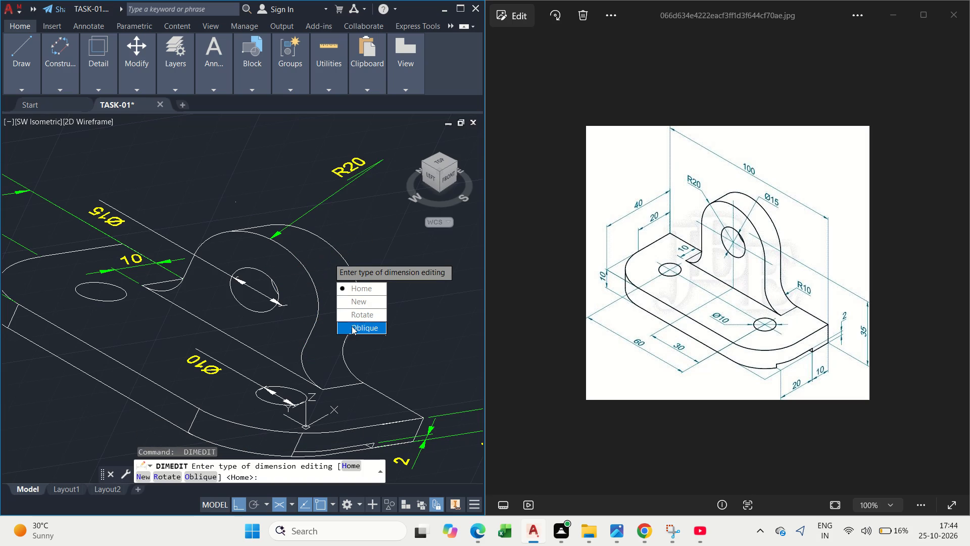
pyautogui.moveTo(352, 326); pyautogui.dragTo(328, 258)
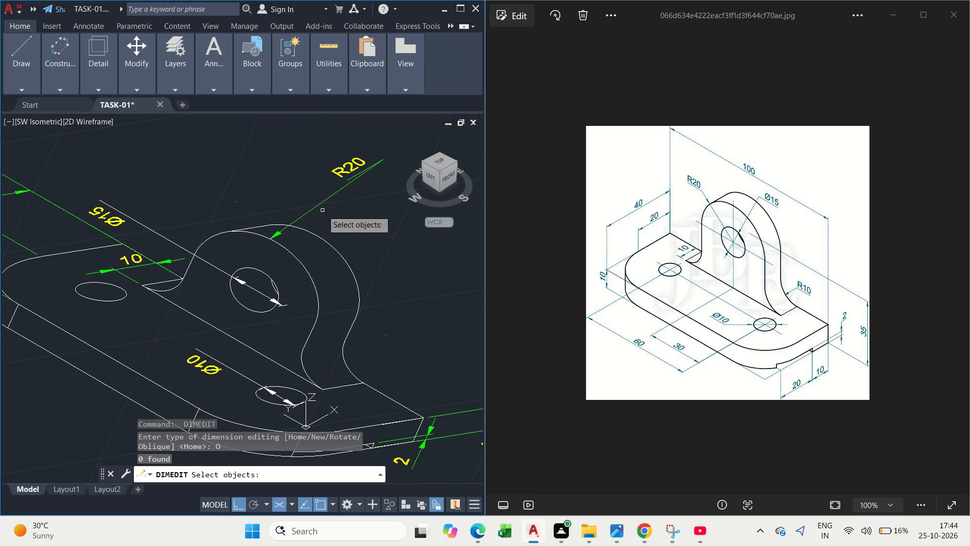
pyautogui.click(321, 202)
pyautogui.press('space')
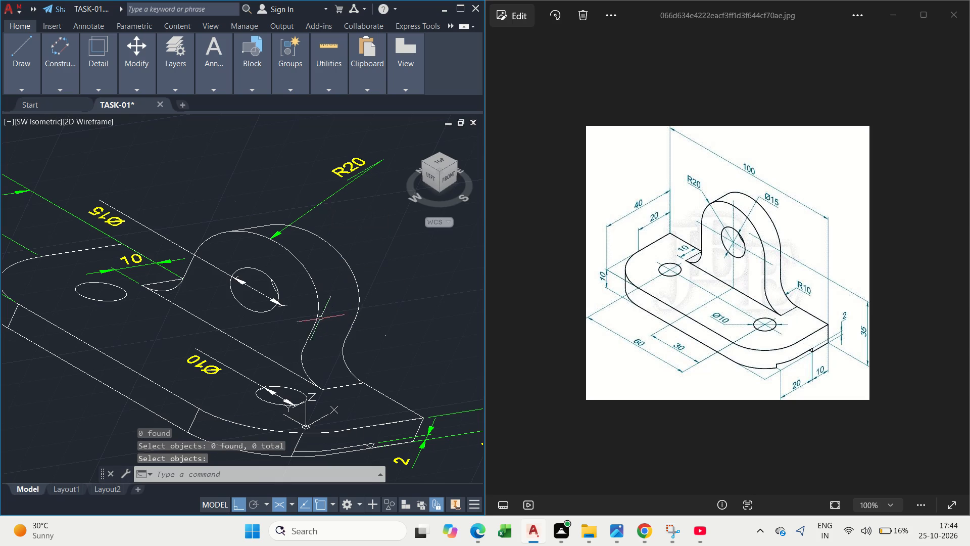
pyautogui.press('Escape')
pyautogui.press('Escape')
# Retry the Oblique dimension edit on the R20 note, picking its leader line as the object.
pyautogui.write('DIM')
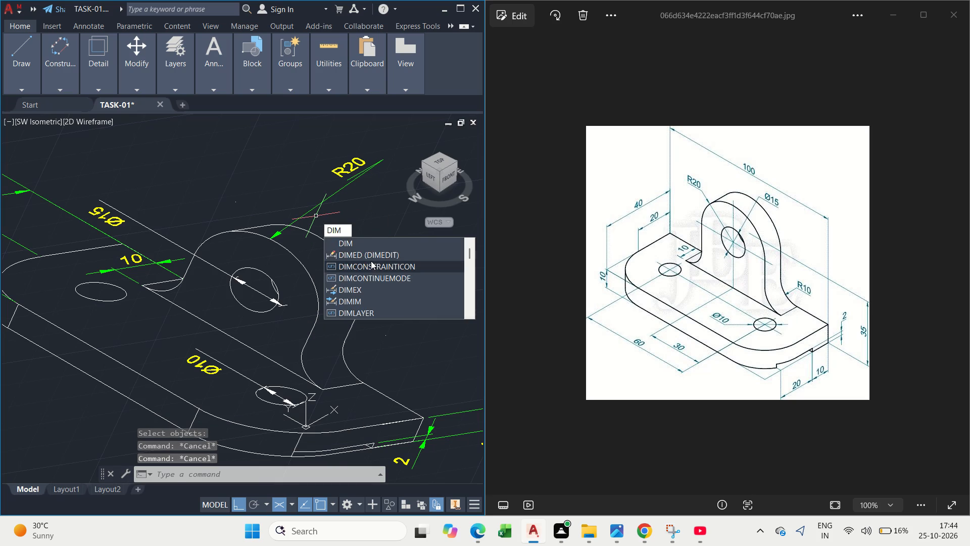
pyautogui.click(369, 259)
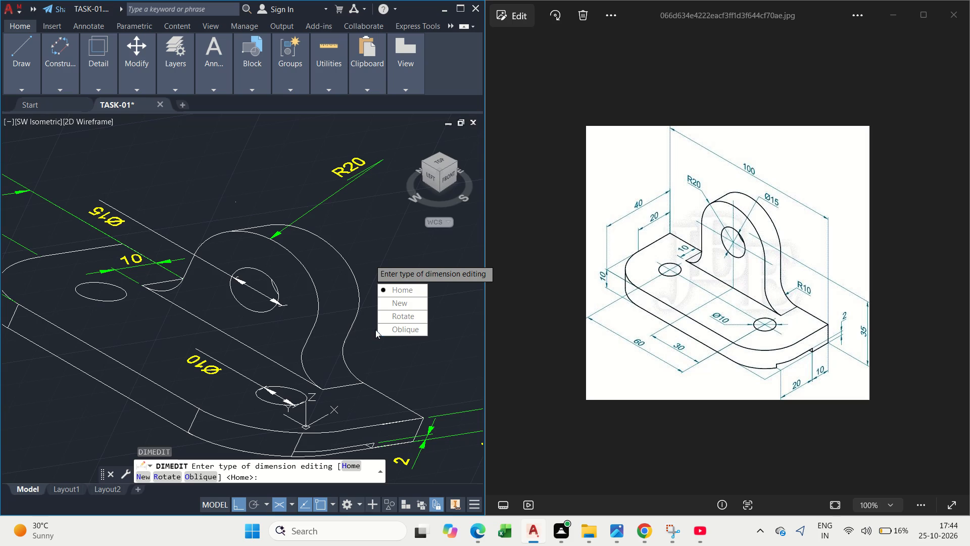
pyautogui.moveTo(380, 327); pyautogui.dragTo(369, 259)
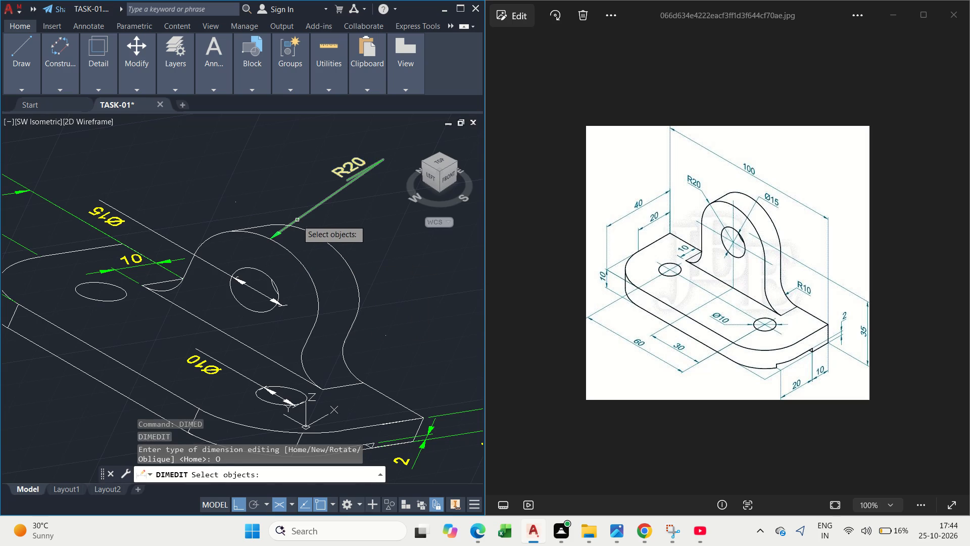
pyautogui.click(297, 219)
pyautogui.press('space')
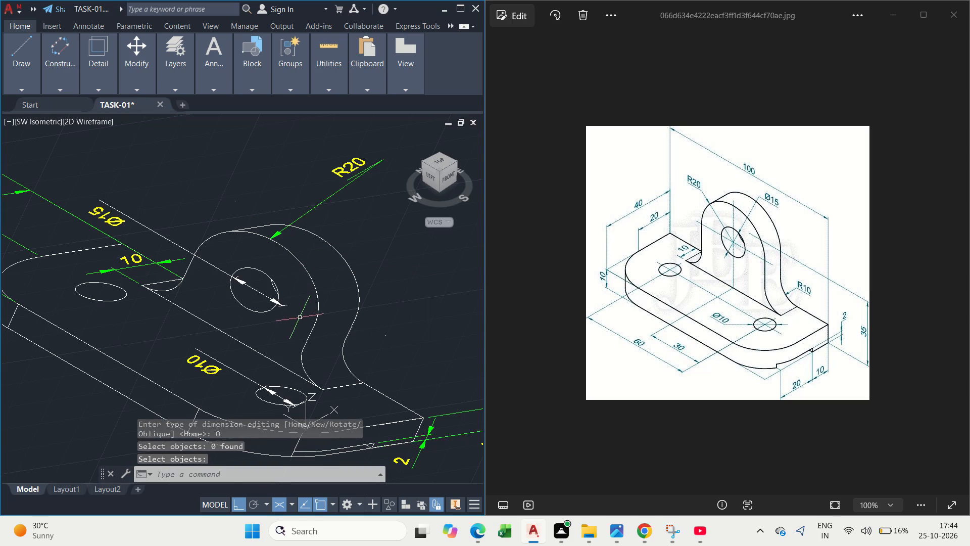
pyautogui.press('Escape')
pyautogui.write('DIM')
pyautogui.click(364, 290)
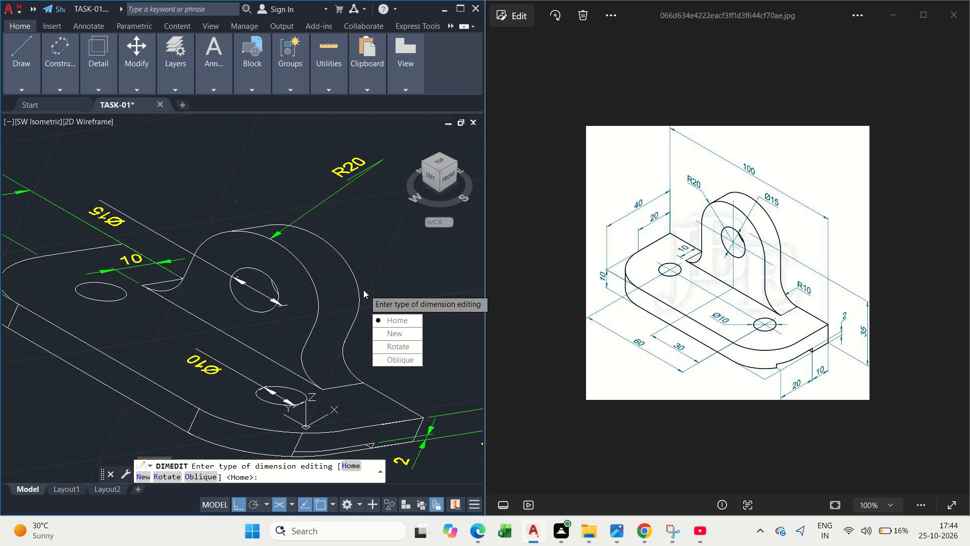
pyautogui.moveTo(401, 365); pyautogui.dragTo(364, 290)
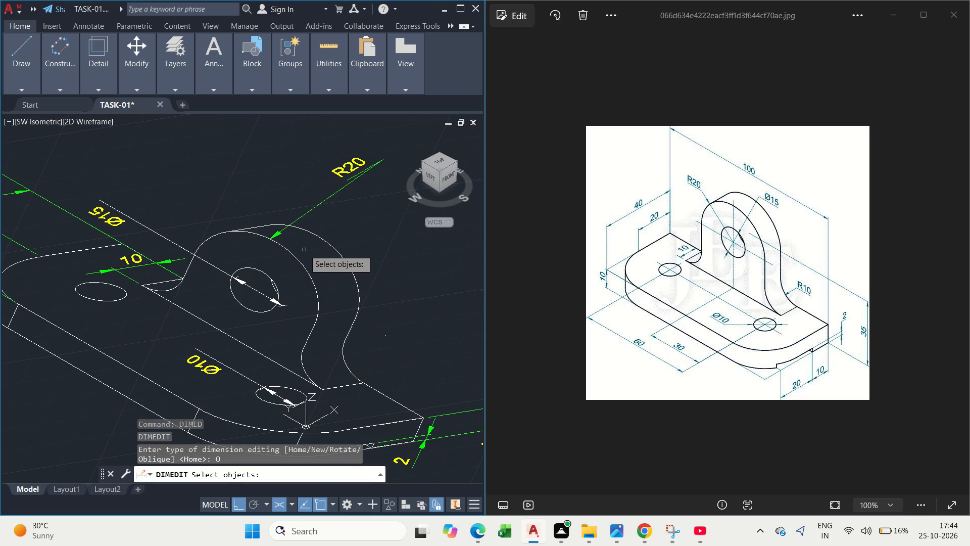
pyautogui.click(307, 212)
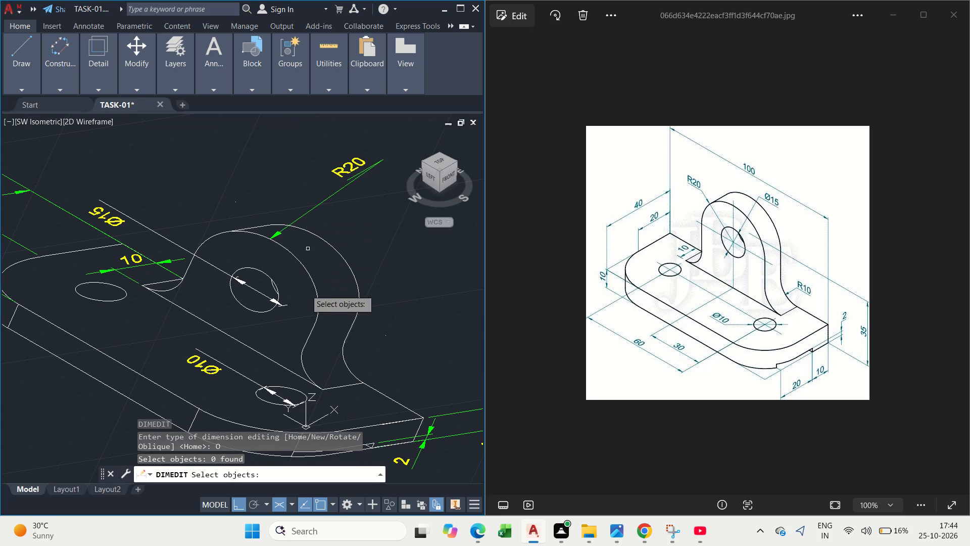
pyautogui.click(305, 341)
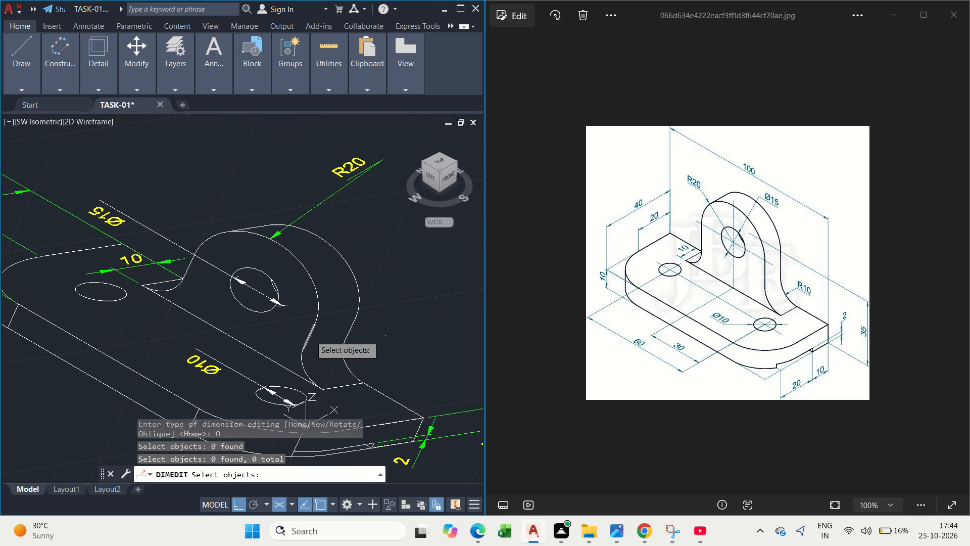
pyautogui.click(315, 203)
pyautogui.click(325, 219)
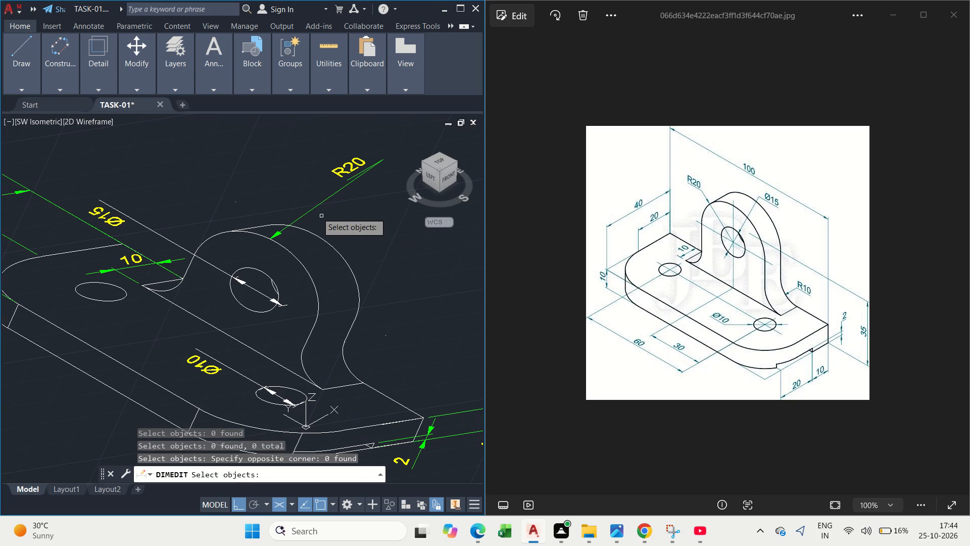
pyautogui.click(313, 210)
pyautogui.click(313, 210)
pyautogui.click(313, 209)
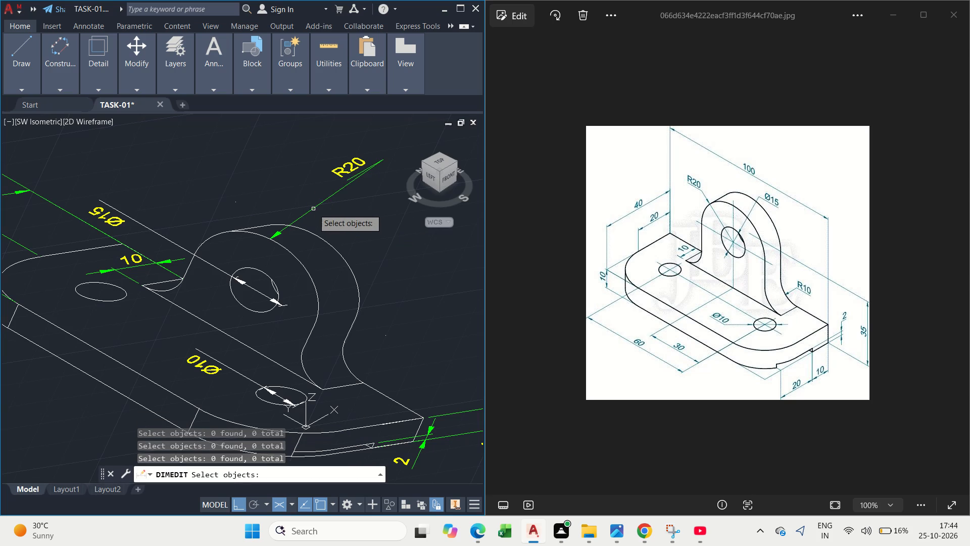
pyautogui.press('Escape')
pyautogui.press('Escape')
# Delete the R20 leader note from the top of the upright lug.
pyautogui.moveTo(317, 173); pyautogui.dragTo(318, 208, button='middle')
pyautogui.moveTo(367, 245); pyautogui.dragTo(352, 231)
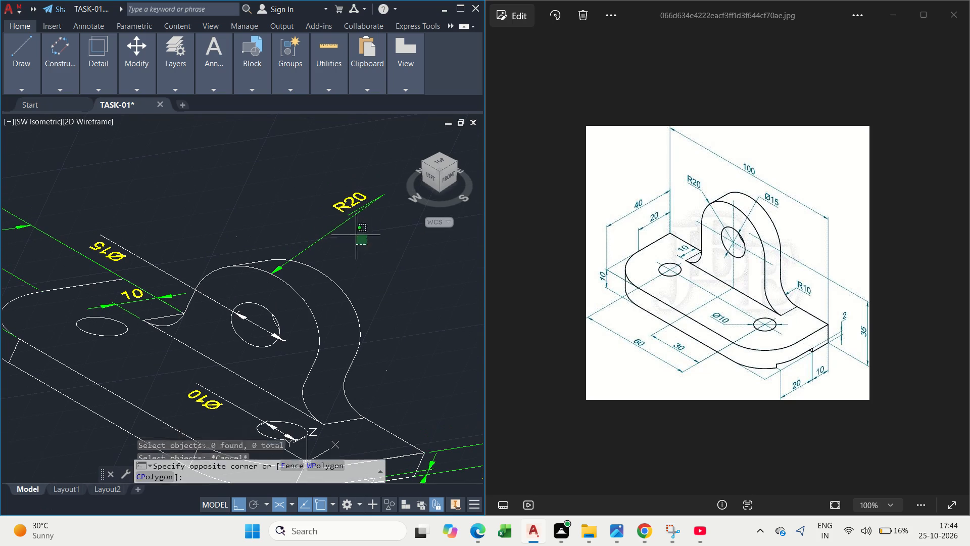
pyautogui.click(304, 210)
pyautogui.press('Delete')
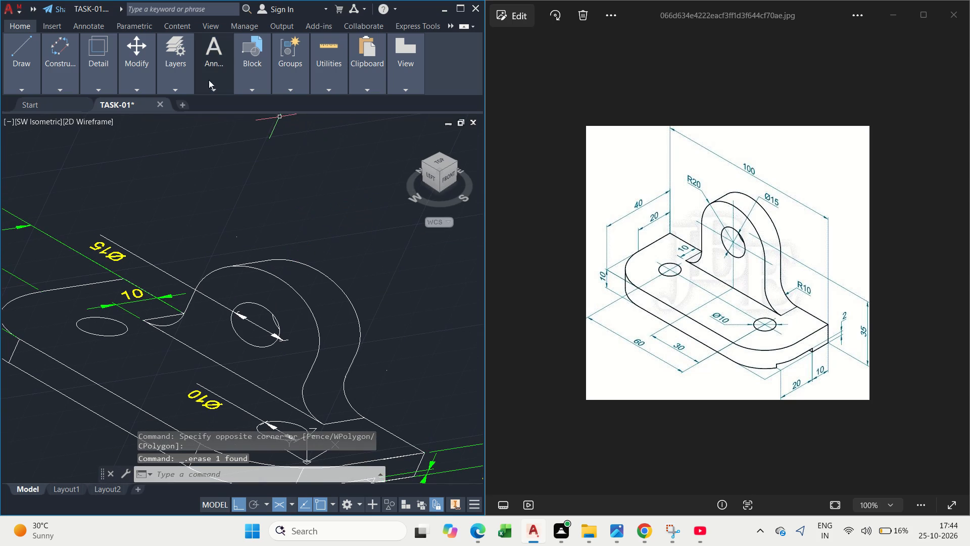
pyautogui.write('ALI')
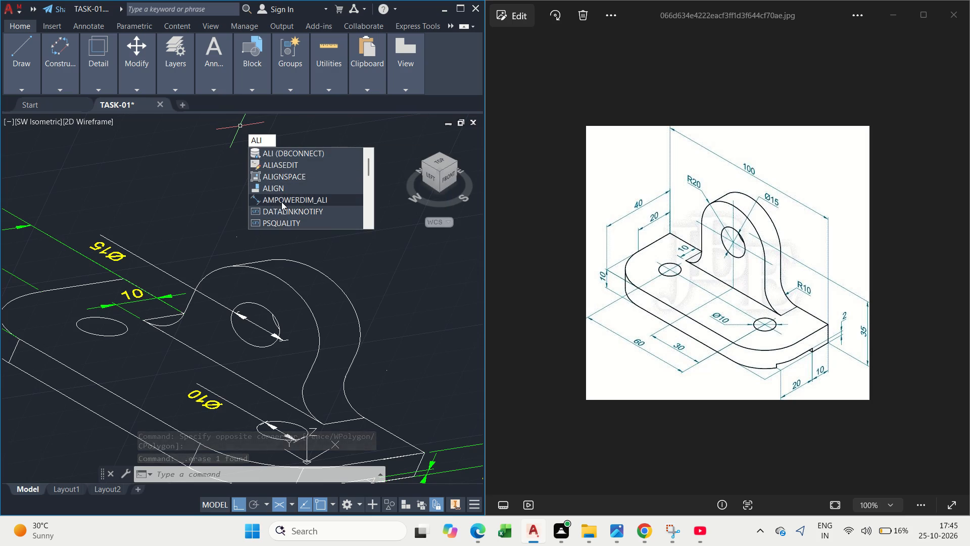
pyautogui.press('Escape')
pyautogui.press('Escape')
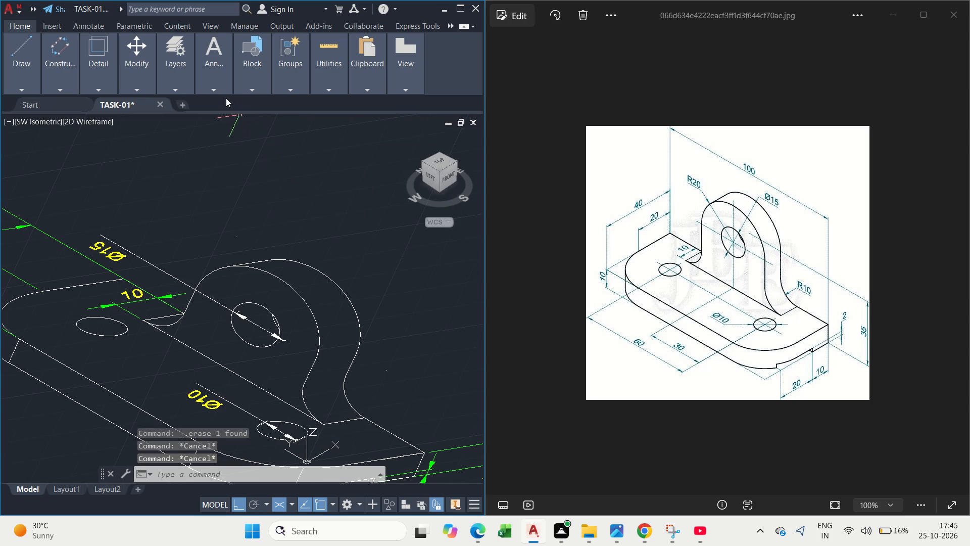
# Add an aligned dimension from the lug hole's centre to the front outer arc, with its text overridden as R-20.
pyautogui.click(221, 96)
pyautogui.click(217, 92)
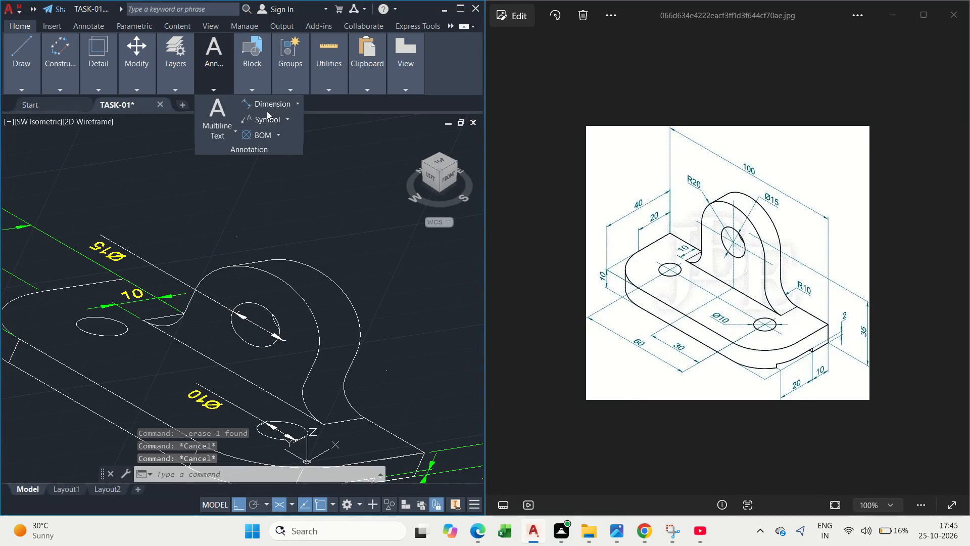
pyautogui.click(296, 100)
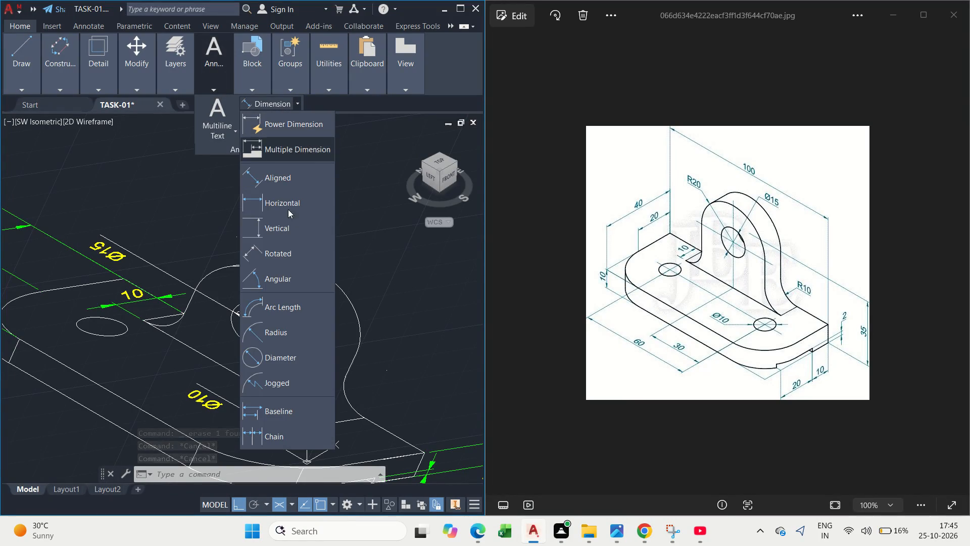
pyautogui.click(275, 179)
pyautogui.scroll(1, 273, 318)
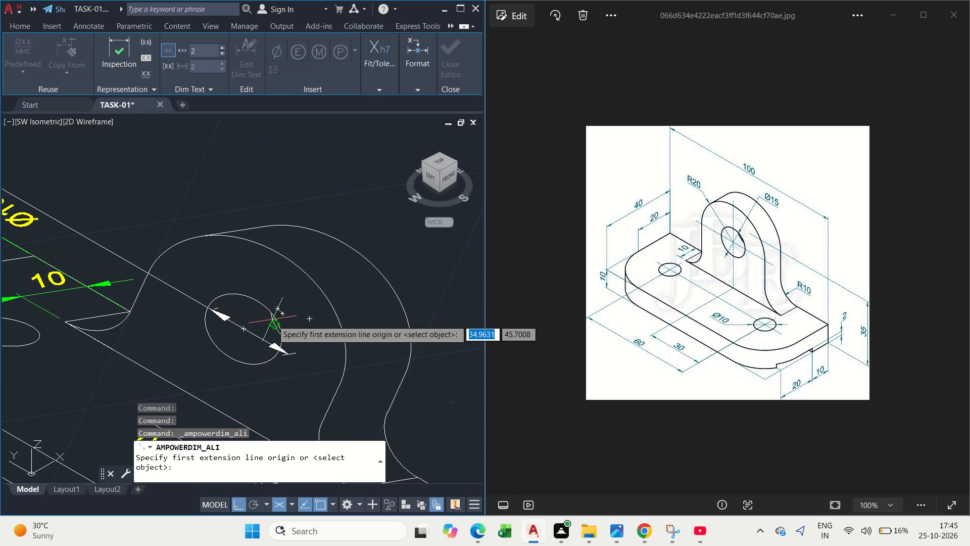
pyautogui.click(245, 330)
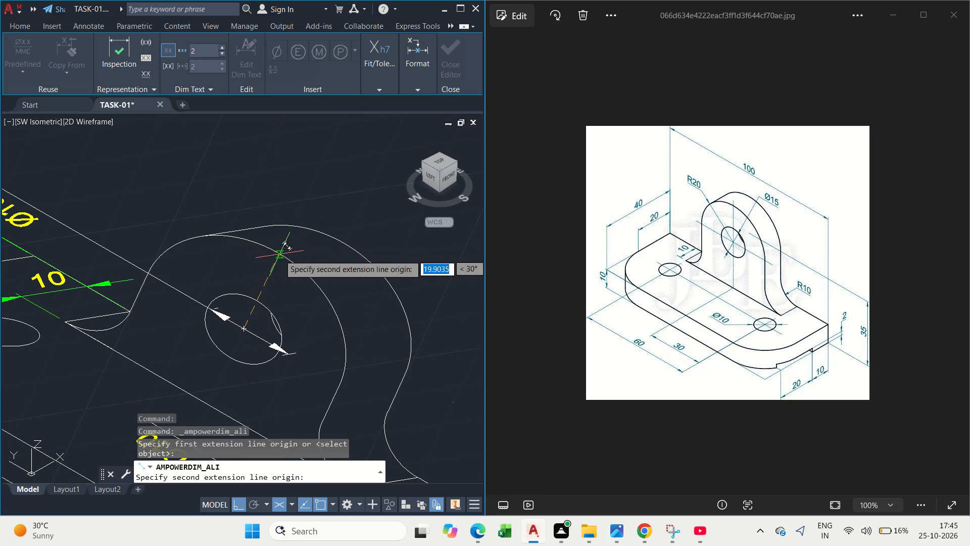
pyautogui.click(282, 256)
pyautogui.moveTo(273, 194); pyautogui.dragTo(272, 253, button='middle')
pyautogui.scroll(-1, 268, 253)
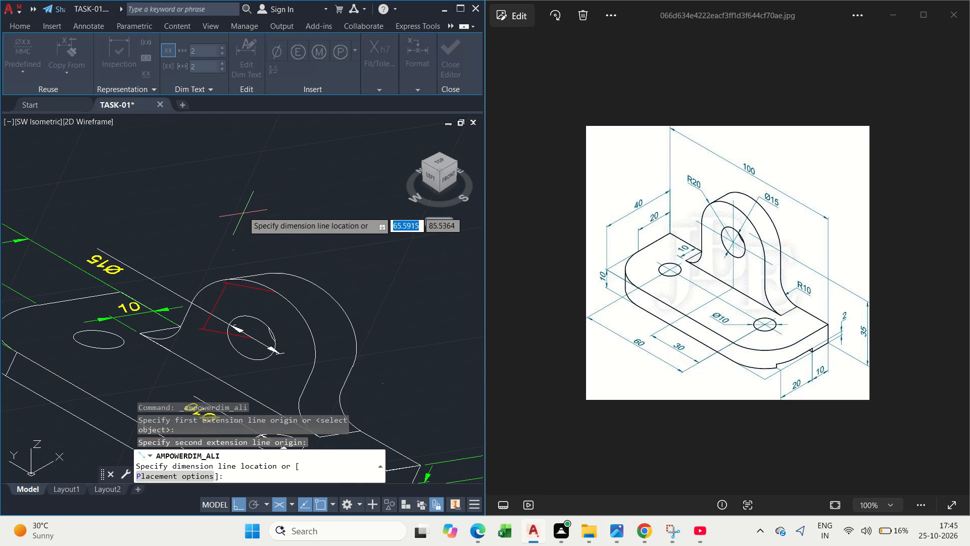
pyautogui.click(238, 204)
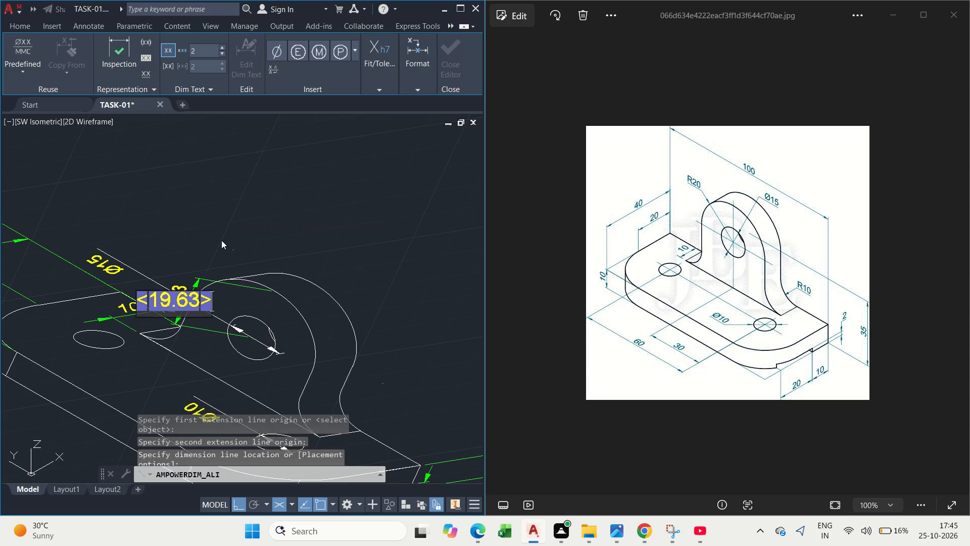
pyautogui.press('BackSpace')
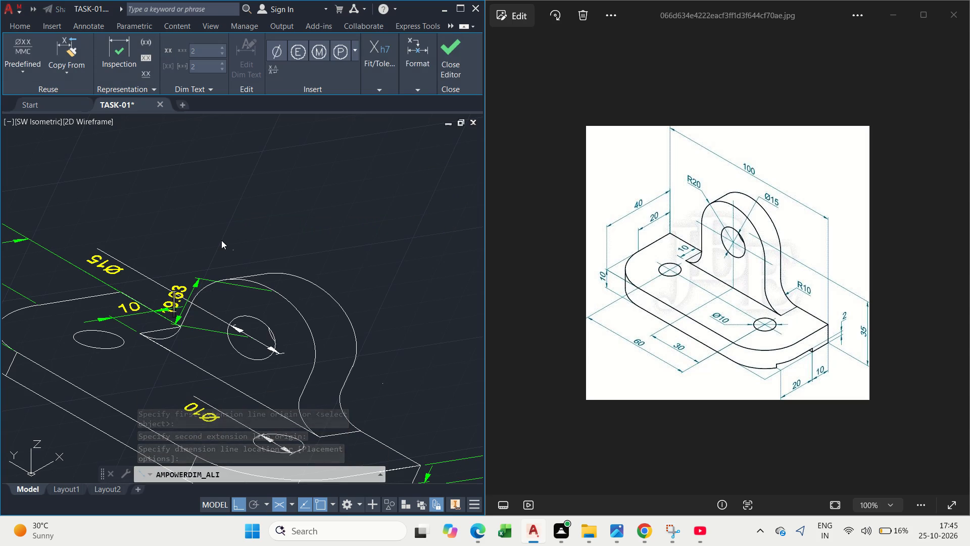
pyautogui.press('r')
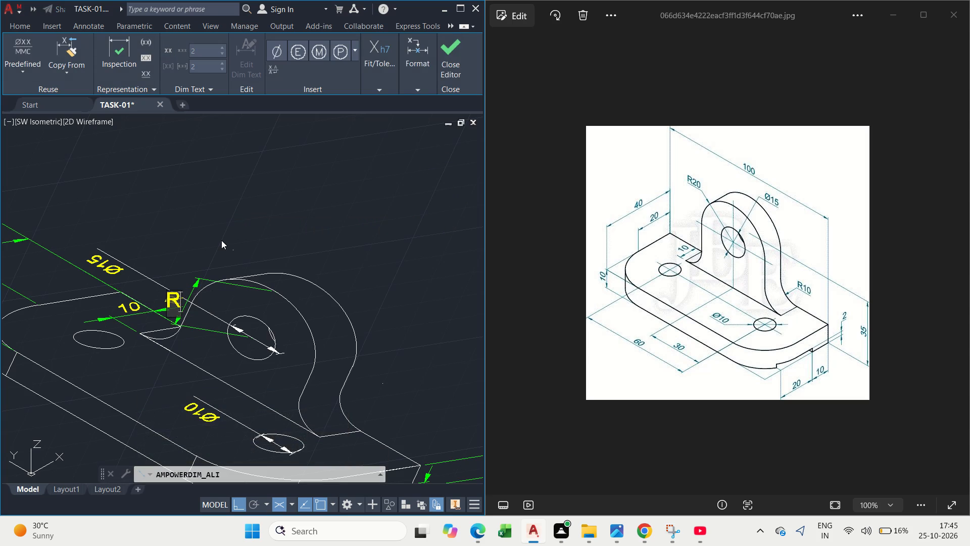
pyautogui.write('-20')
pyautogui.press('Return')
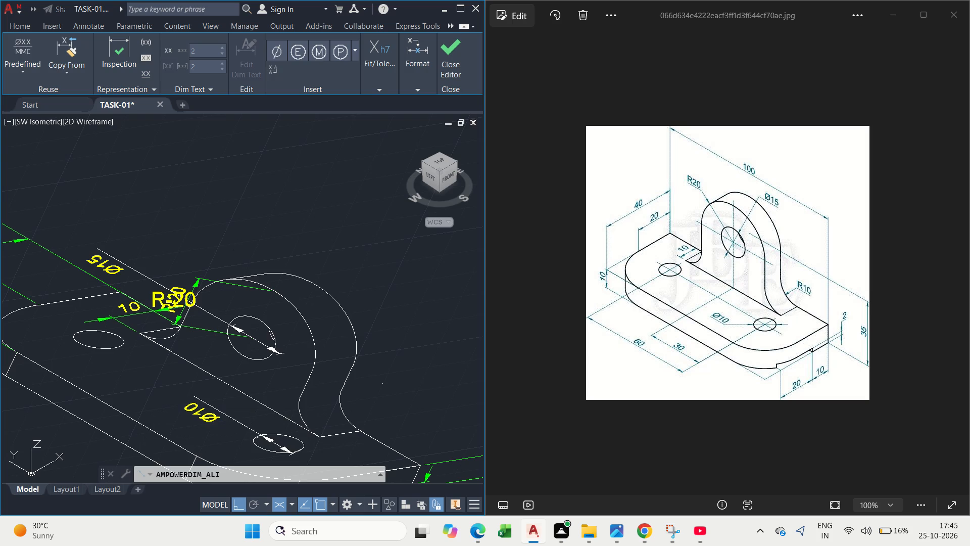
pyautogui.press('Escape')
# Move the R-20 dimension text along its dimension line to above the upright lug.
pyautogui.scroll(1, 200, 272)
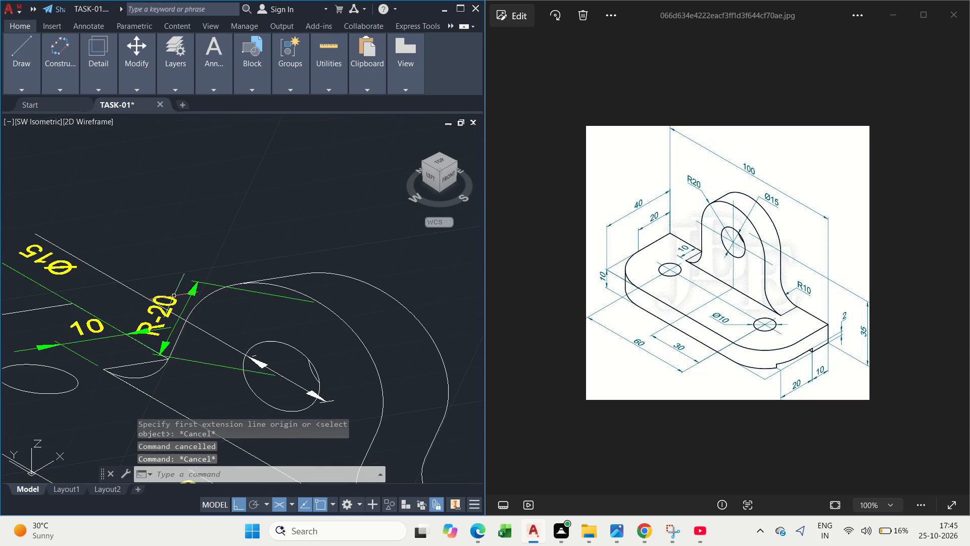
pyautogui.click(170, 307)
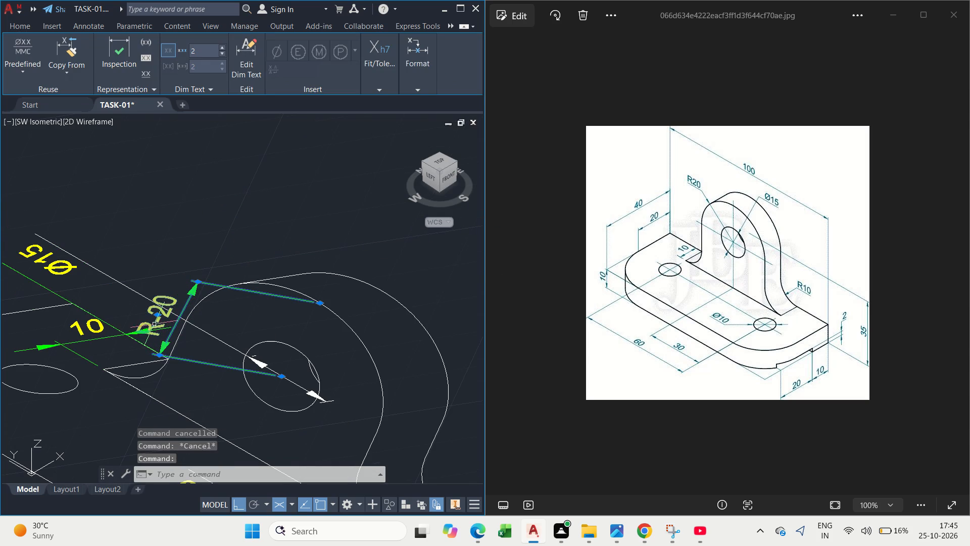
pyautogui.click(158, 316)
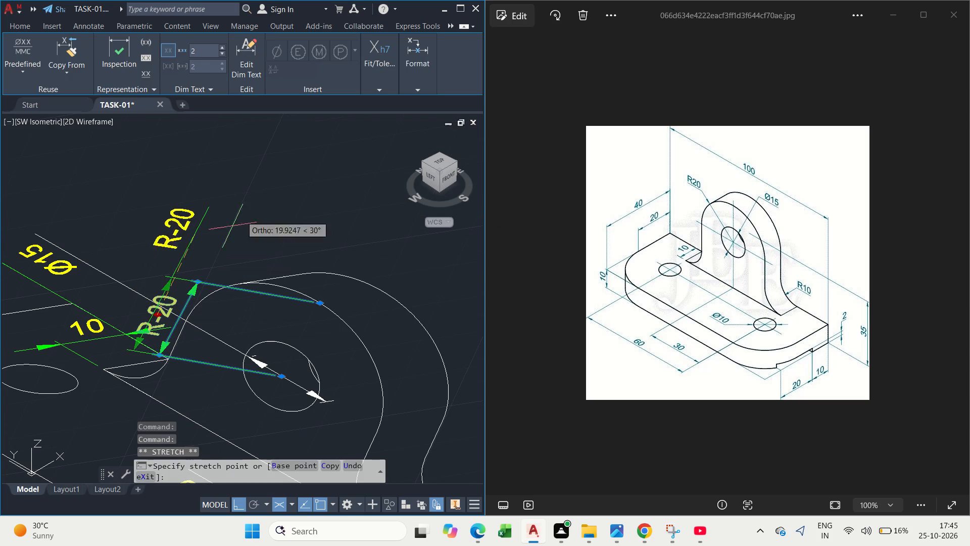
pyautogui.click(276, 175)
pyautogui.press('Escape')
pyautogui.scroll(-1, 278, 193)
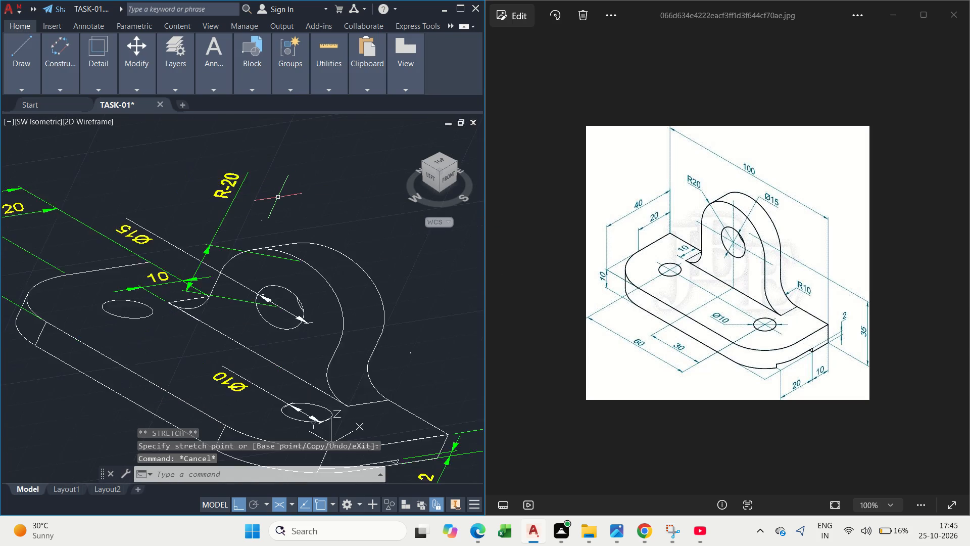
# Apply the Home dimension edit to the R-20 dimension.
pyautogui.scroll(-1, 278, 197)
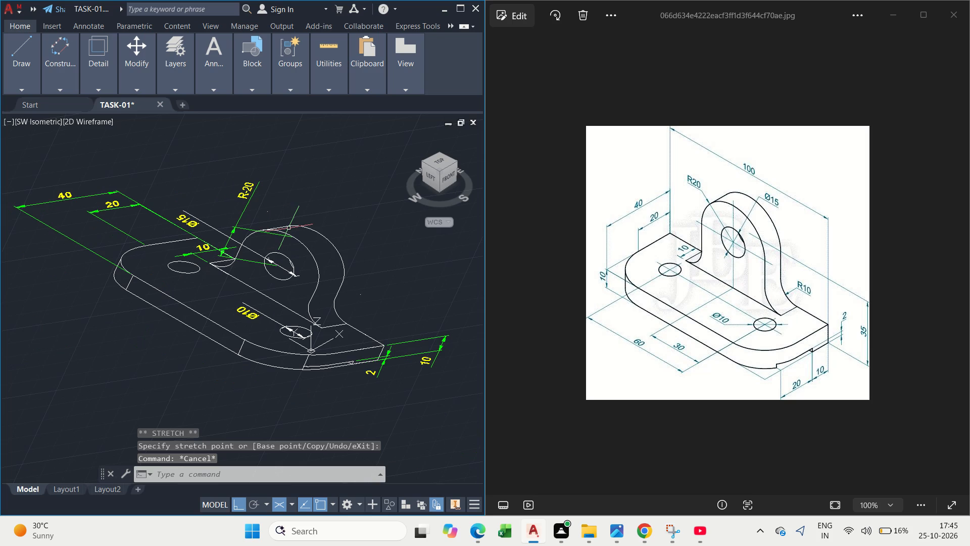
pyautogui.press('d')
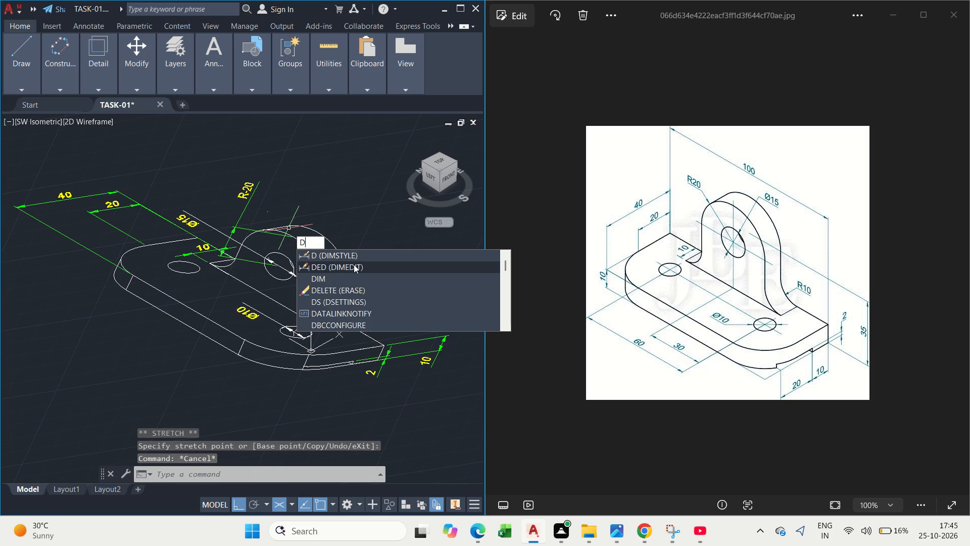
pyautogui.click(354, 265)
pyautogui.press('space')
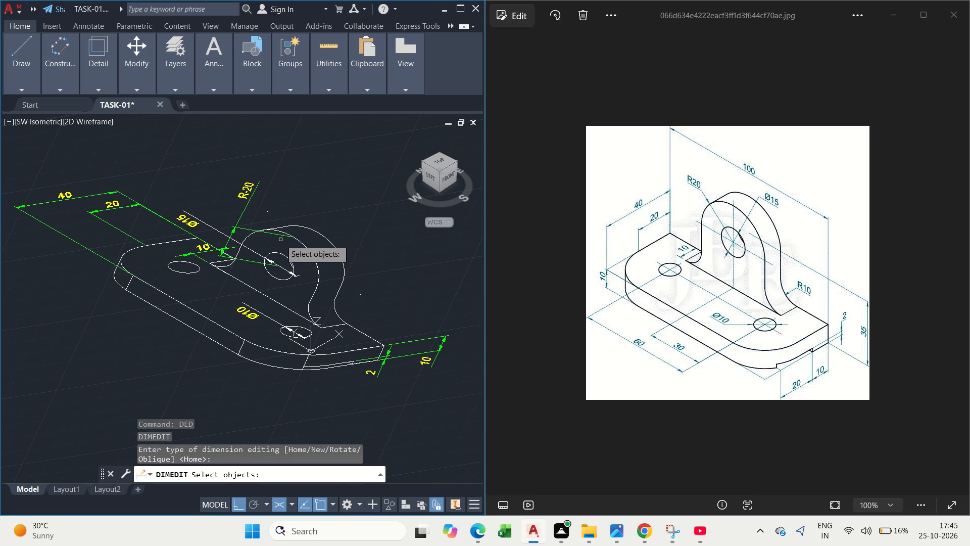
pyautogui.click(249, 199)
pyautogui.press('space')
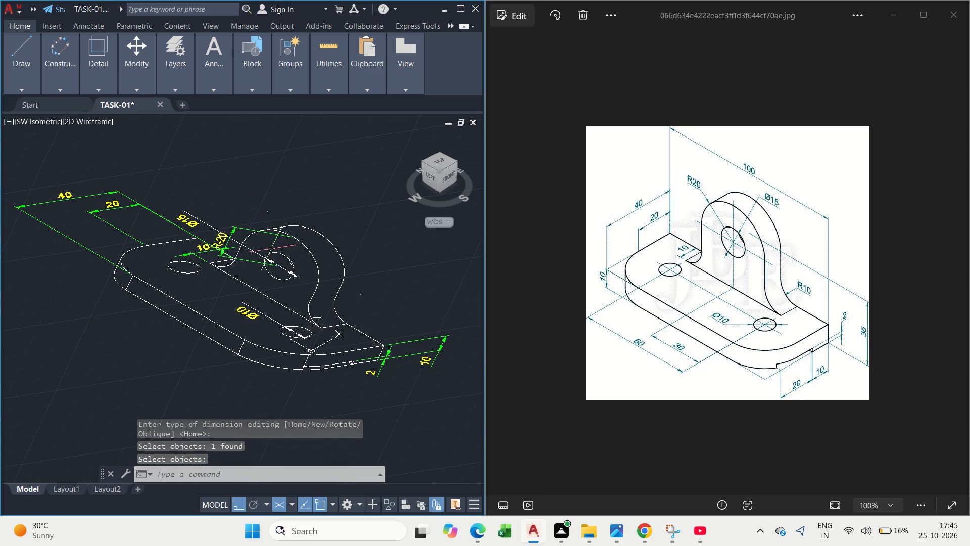
# Apply the Oblique dimension edit to the R-20 dimension, picking its angle from the lug's lower front side edge to a point above.
pyautogui.scroll(3, 251, 232)
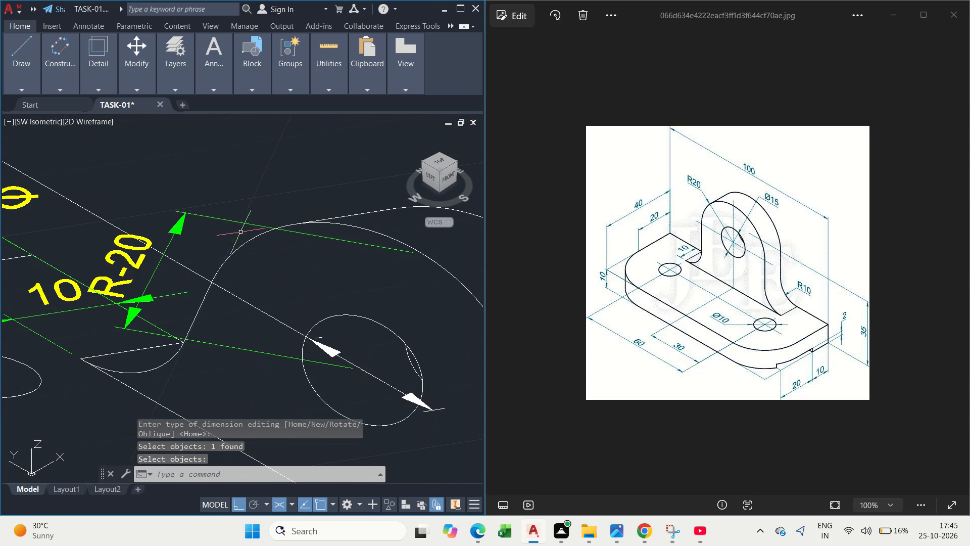
pyautogui.press('d')
pyautogui.press('i')
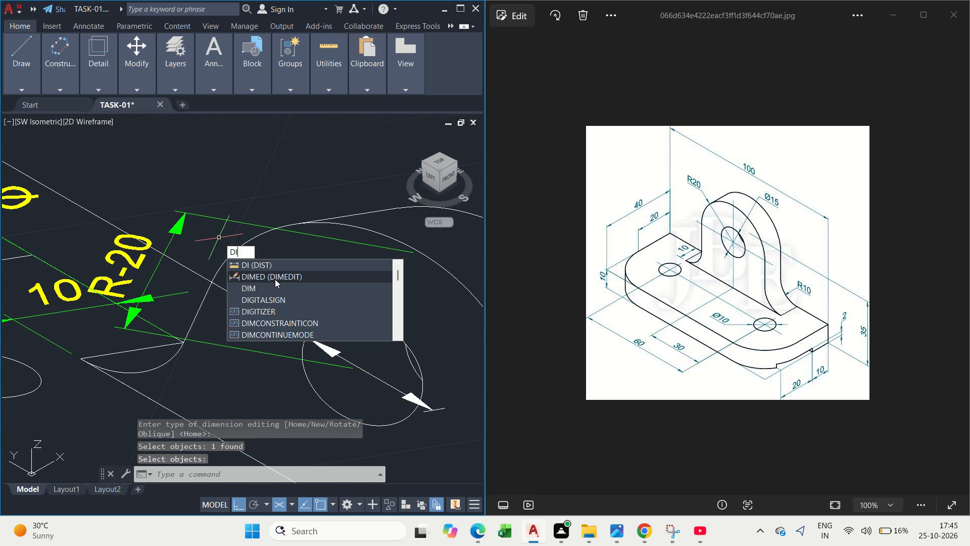
pyautogui.click(275, 279)
pyautogui.moveTo(300, 343); pyautogui.dragTo(274, 279)
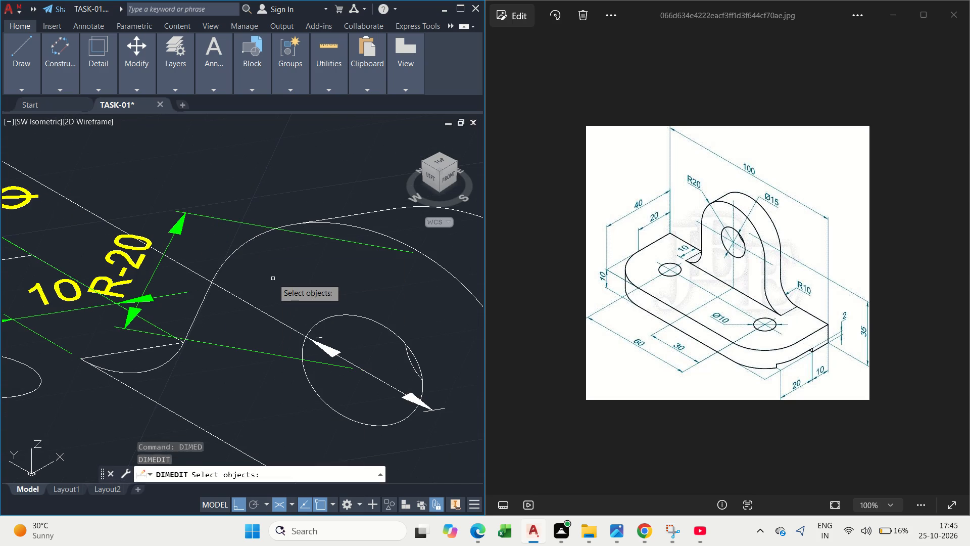
pyautogui.click(222, 217)
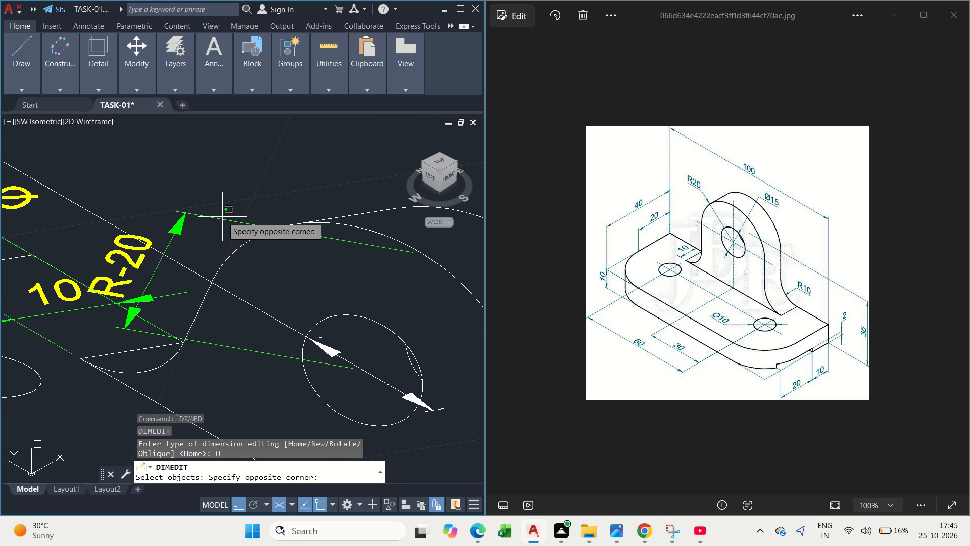
pyautogui.click(168, 230)
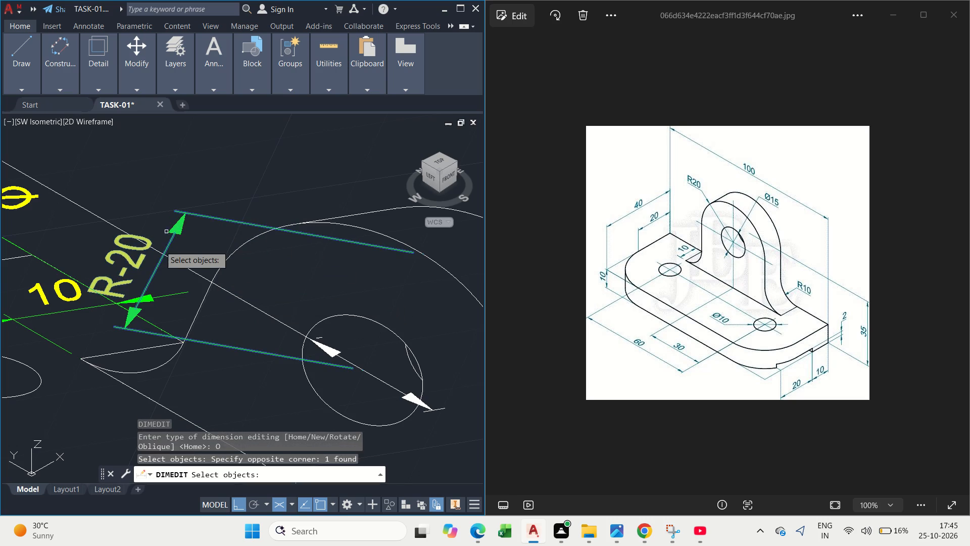
pyautogui.press('space')
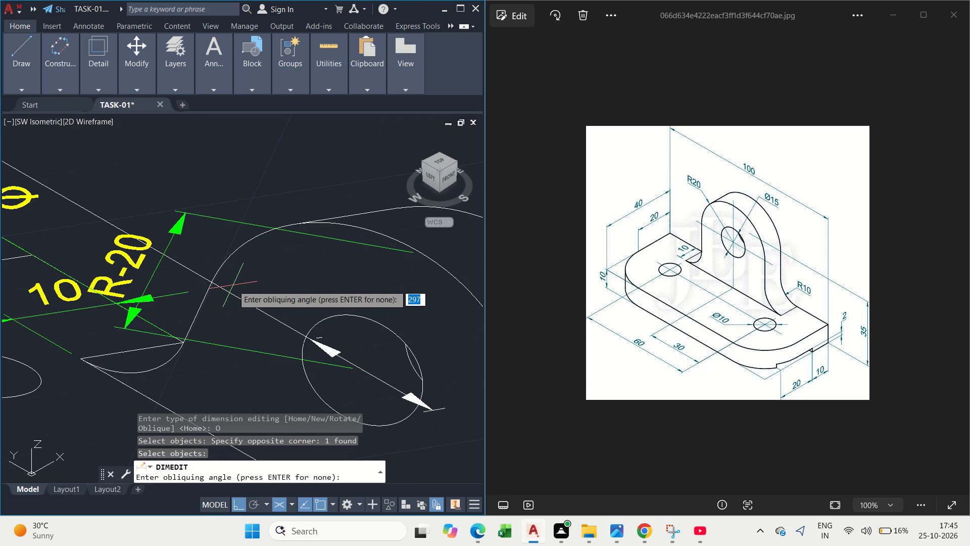
pyautogui.scroll(-1, 233, 285)
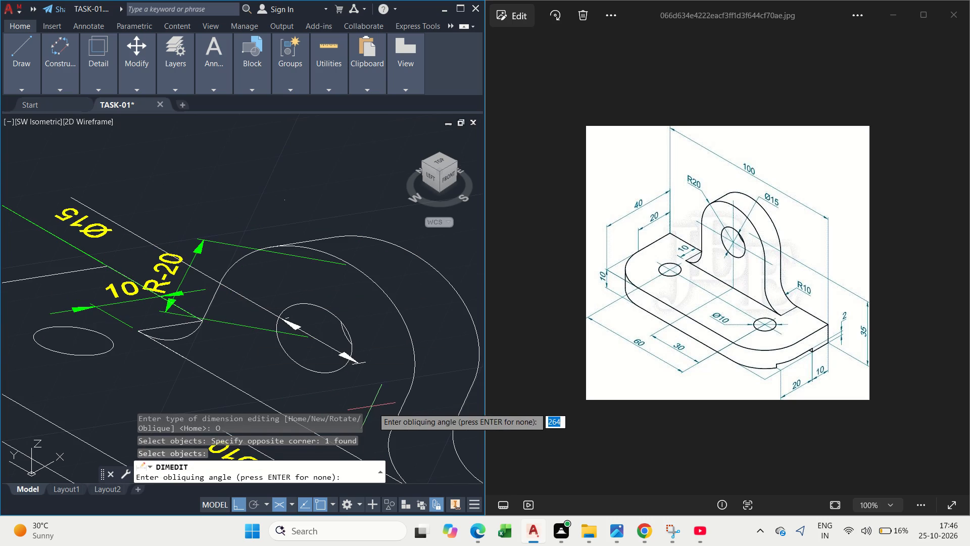
pyautogui.moveTo(371, 386); pyautogui.dragTo(272, 322, button='middle')
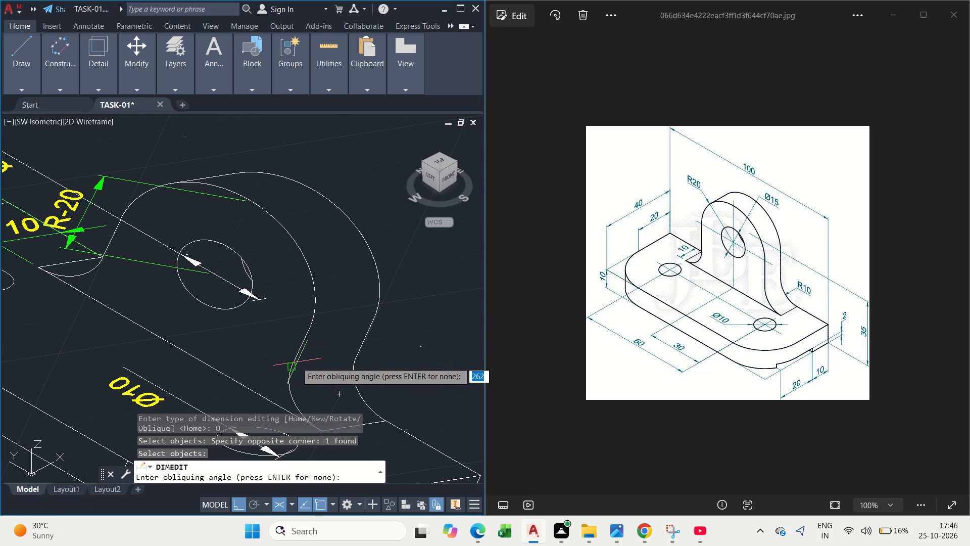
pyautogui.click(294, 362)
pyautogui.click(331, 205)
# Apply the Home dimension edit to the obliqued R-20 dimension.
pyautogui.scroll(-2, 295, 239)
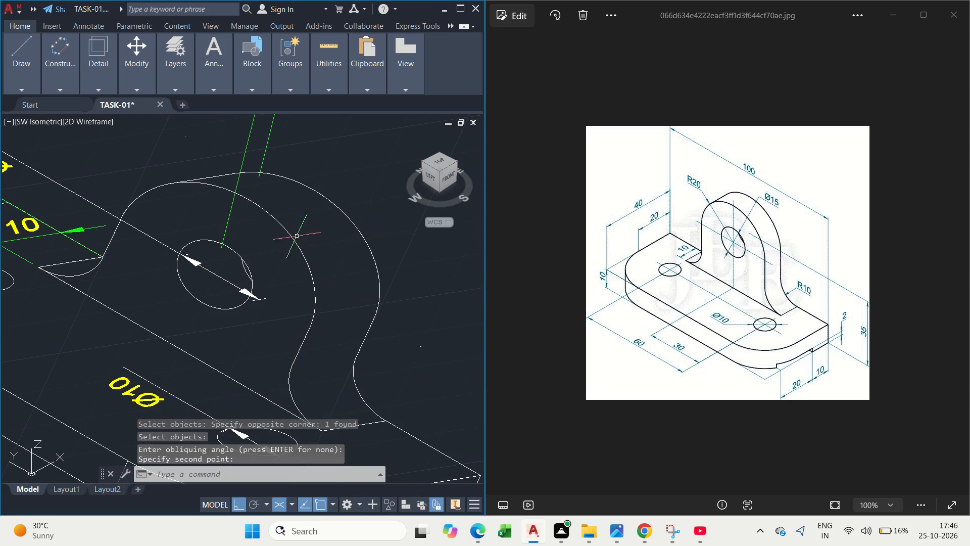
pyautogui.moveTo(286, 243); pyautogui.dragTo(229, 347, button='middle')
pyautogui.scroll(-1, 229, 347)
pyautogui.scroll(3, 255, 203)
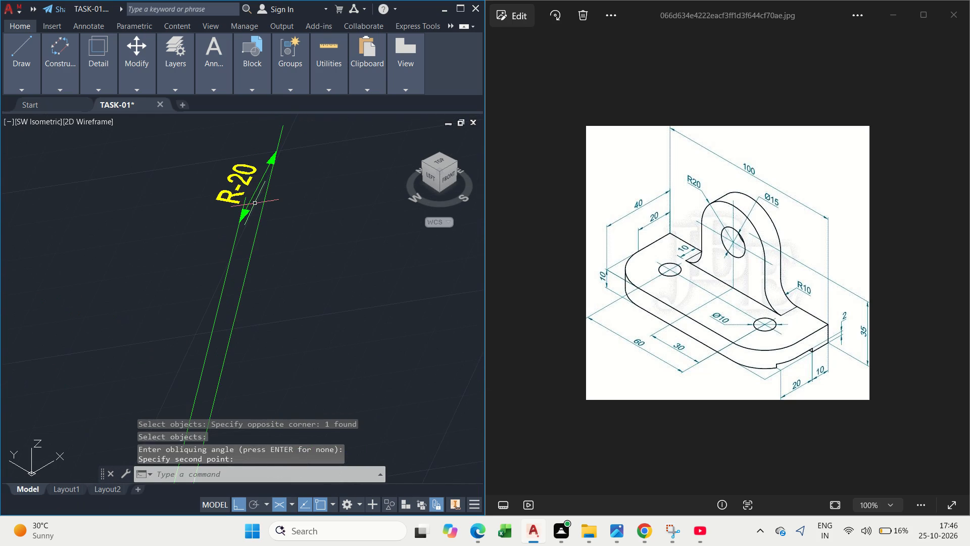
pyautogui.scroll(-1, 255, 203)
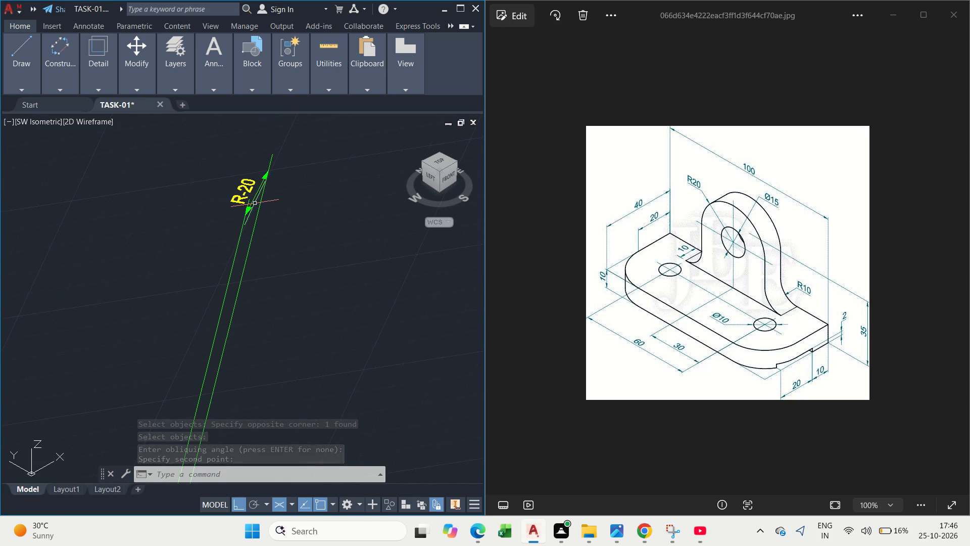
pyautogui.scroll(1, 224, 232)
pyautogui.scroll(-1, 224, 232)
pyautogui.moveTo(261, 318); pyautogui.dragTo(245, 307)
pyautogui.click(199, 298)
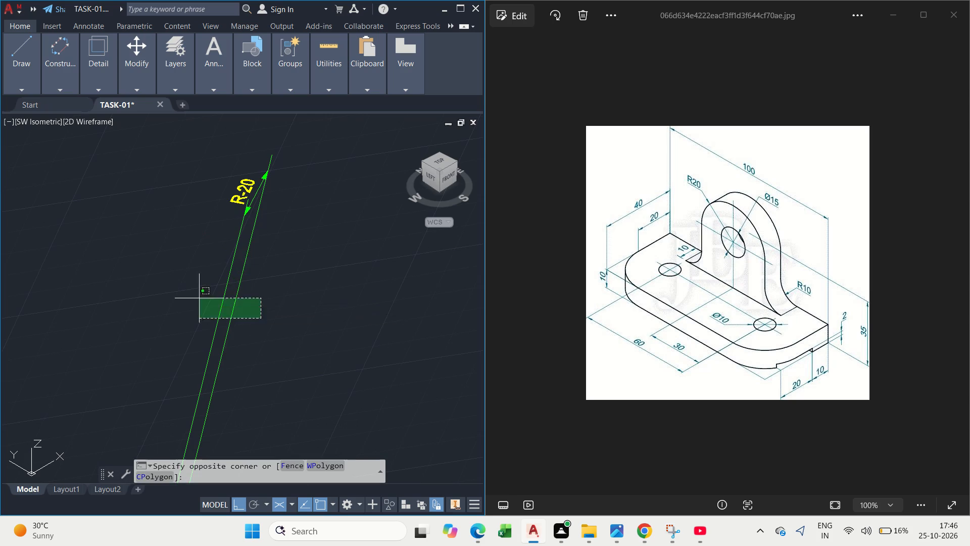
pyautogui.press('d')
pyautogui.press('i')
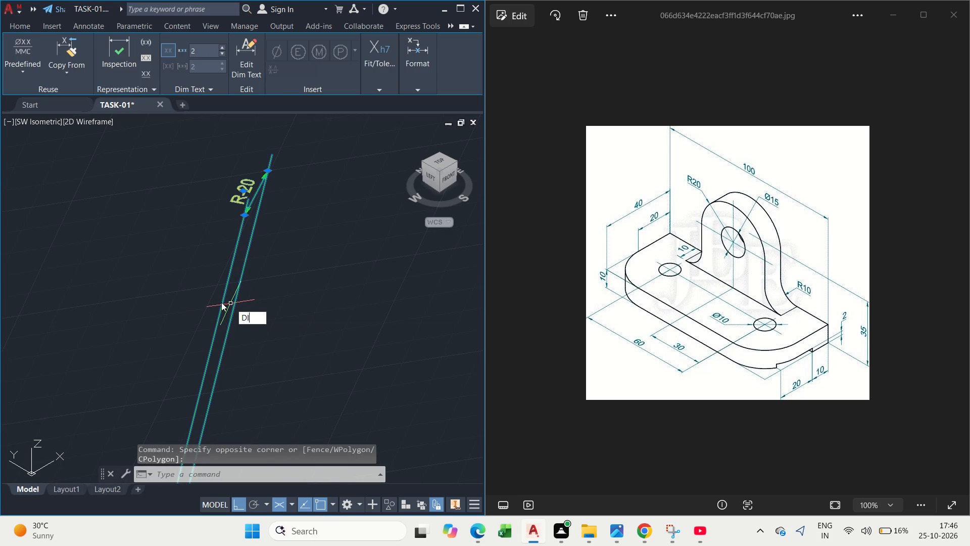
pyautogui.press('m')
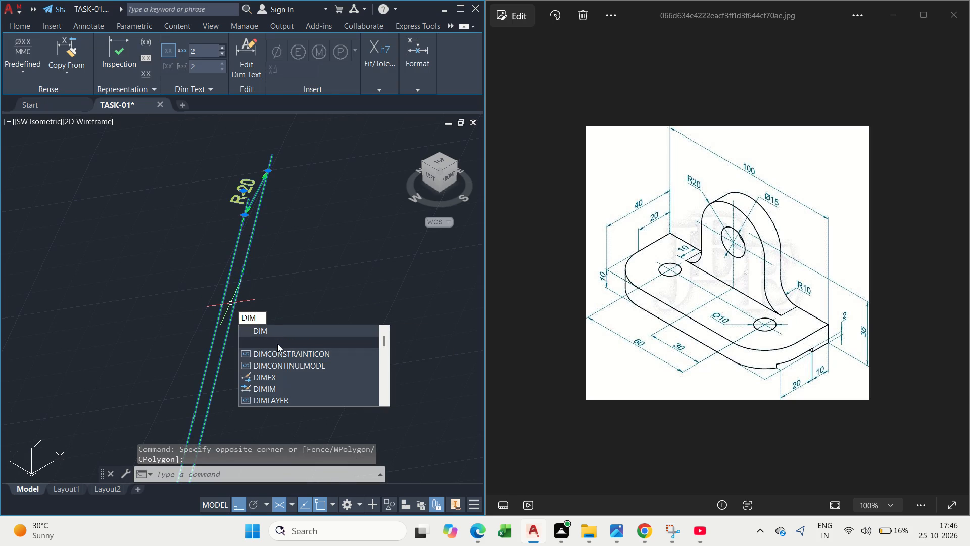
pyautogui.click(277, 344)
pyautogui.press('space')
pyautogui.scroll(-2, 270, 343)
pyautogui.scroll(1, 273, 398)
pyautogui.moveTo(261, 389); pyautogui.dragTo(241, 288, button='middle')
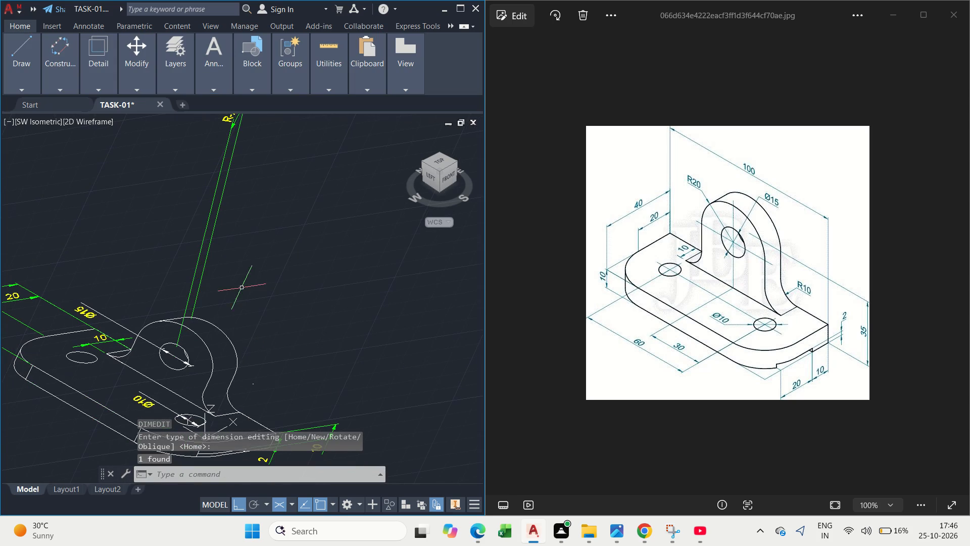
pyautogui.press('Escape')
# Apply the Oblique dimension edit to the R-20 dimension, picking its angle from the Ø15 hole's centre at 90° on the right isoplane.
pyautogui.write('DIM')
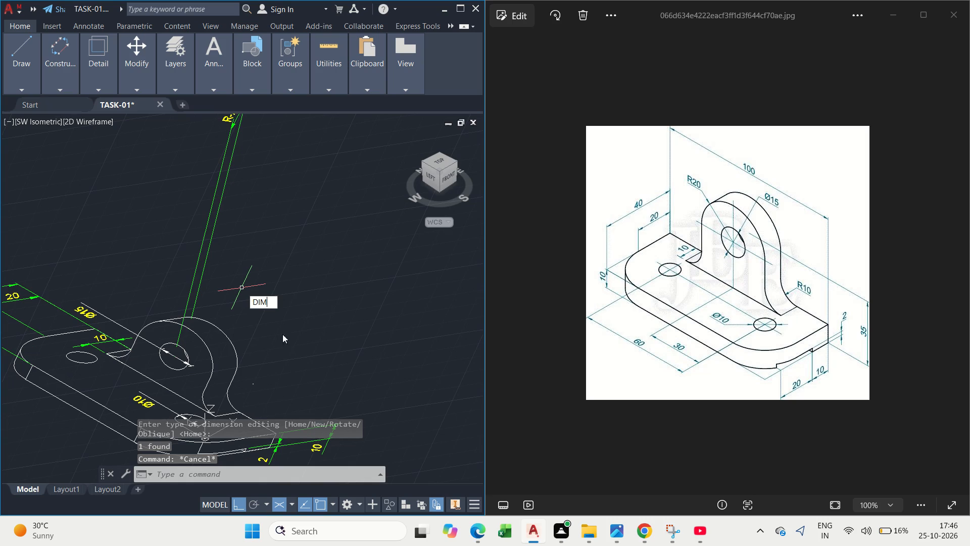
pyautogui.click(305, 329)
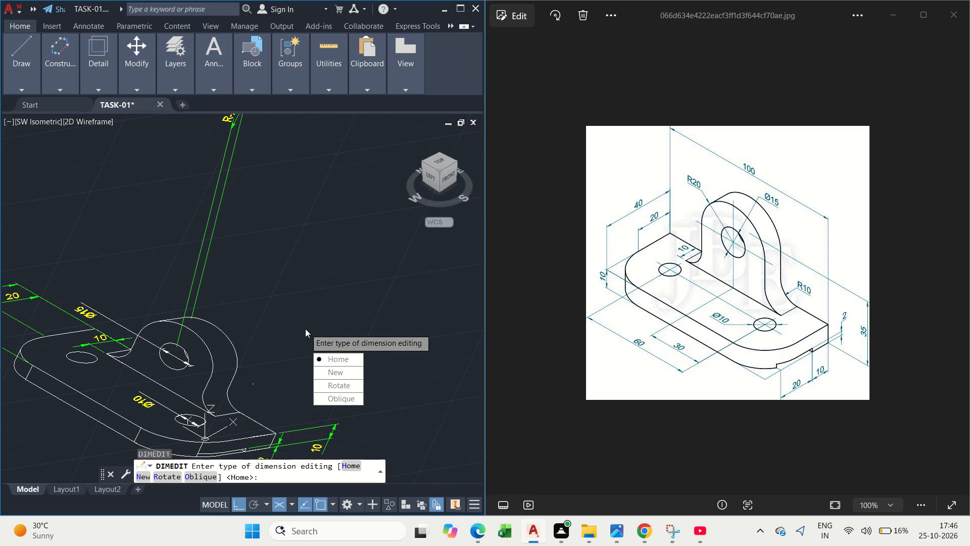
pyautogui.moveTo(326, 397); pyautogui.dragTo(305, 329)
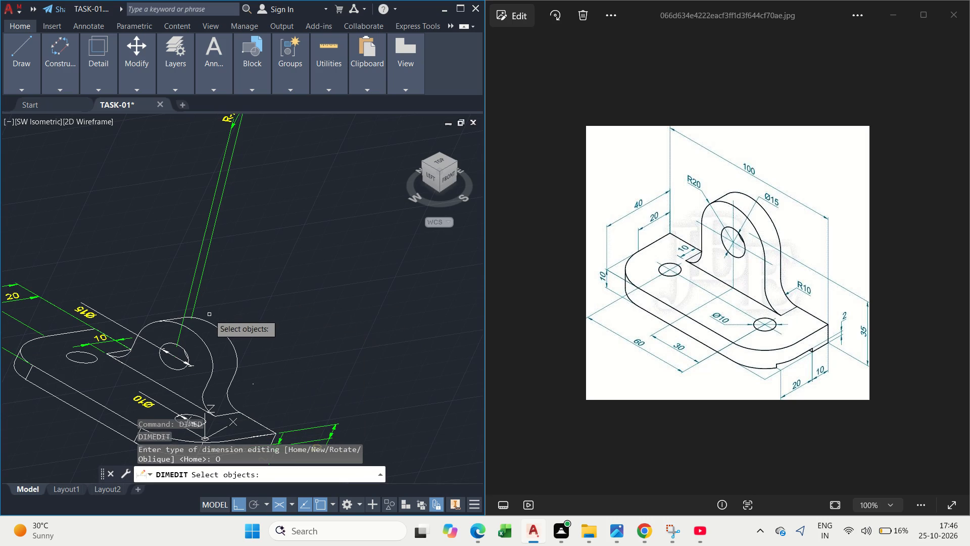
pyautogui.click(195, 279)
pyautogui.press('space')
pyautogui.scroll(2, 182, 348)
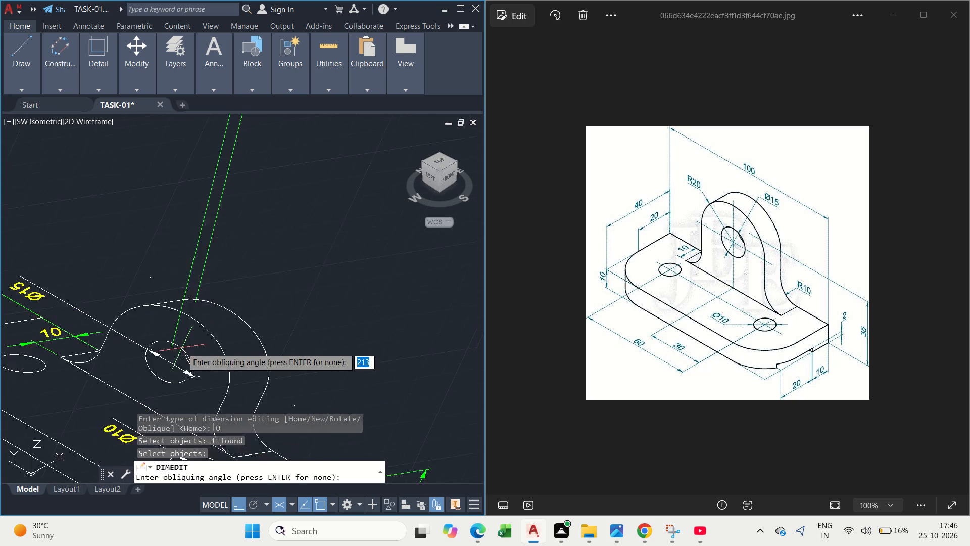
pyautogui.scroll(1, 182, 348)
pyautogui.moveTo(182, 348); pyautogui.dragTo(378, 273, button='middle')
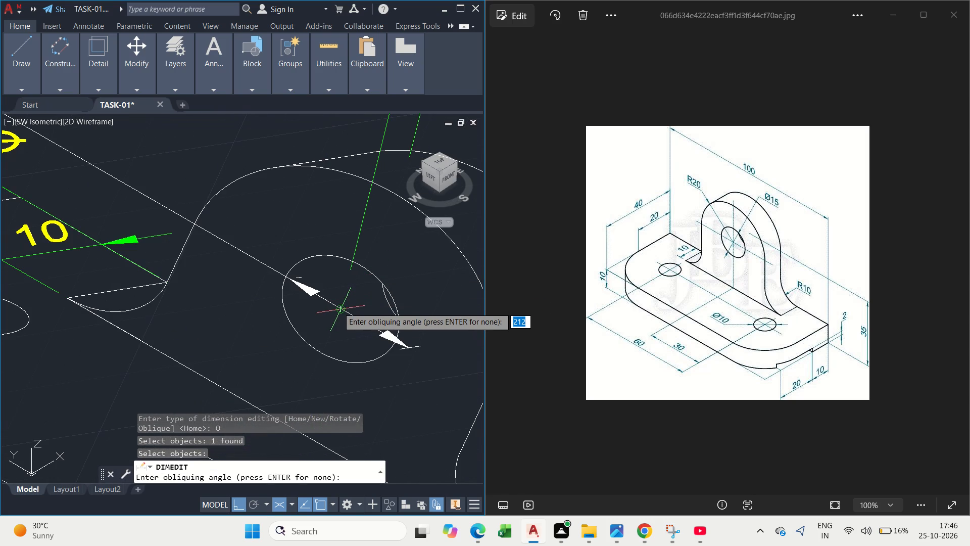
pyautogui.scroll(-2, 338, 307)
pyautogui.click(338, 307)
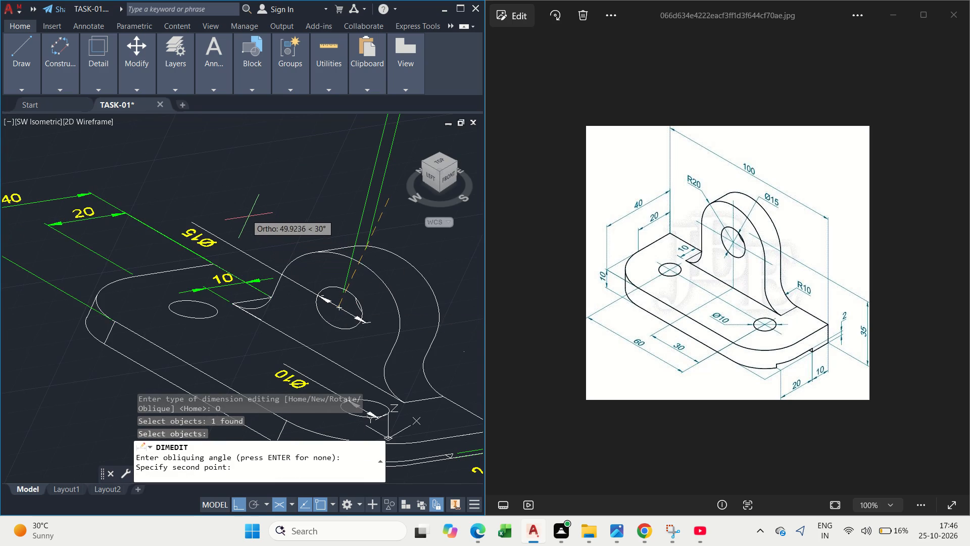
pyautogui.press('F5')
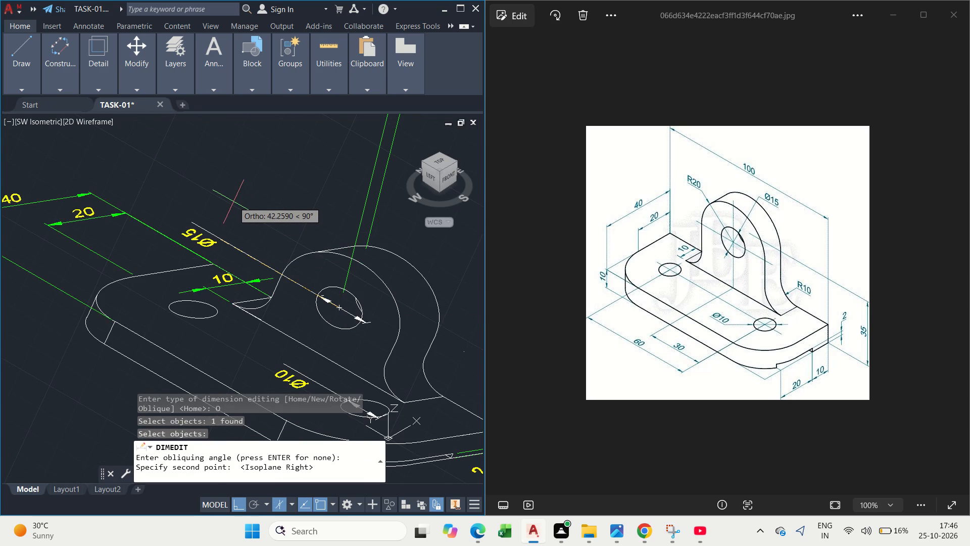
pyautogui.click(233, 202)
pyautogui.press('Escape')
# Examine the obliqued R-20 dimension's placement and text orientation beside the upright lug.
pyautogui.scroll(1, 274, 263)
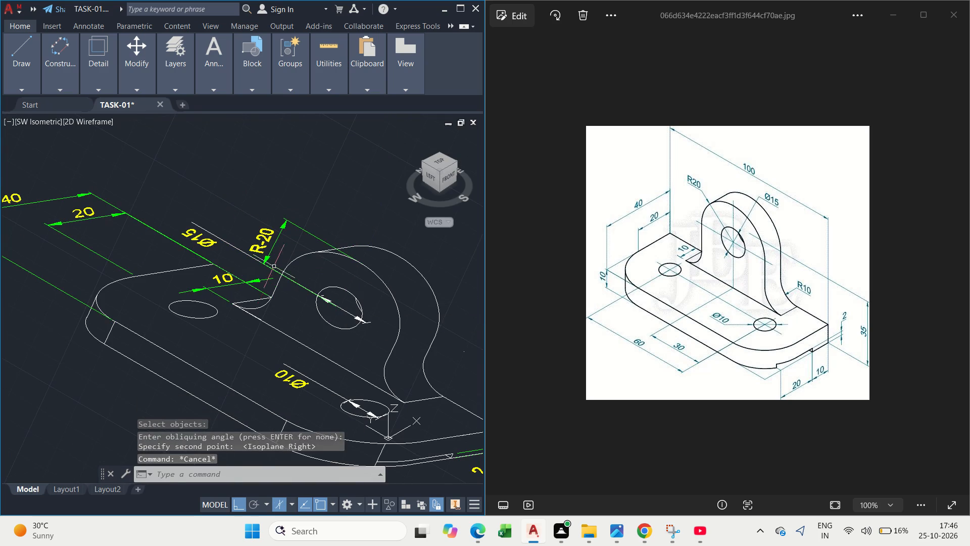
pyautogui.scroll(2, 268, 254)
pyautogui.moveTo(232, 239); pyautogui.dragTo(223, 236, button='middle')
pyautogui.press('Escape')
pyautogui.scroll(-2, 223, 236)
pyautogui.moveTo(229, 246); pyautogui.dragTo(208, 244, button='middle')
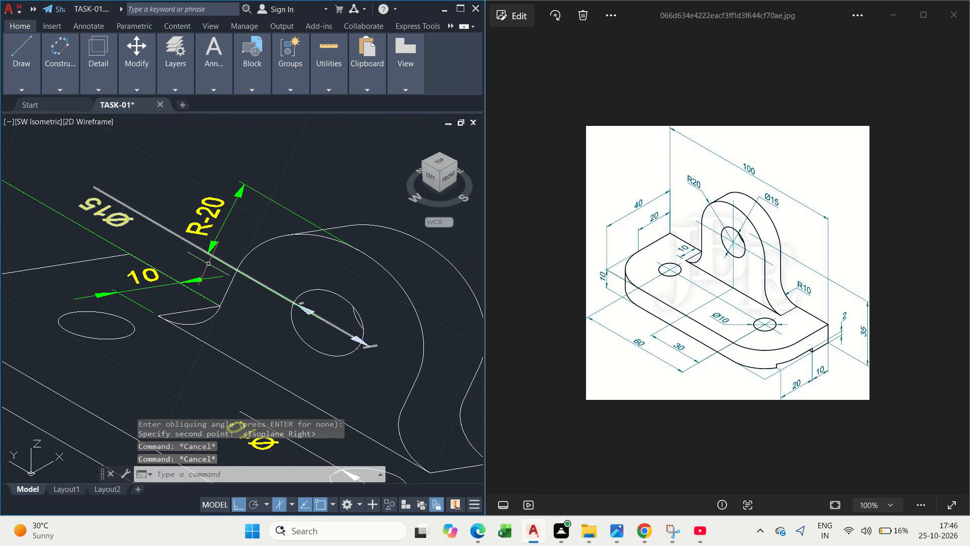
pyautogui.scroll(1, 223, 236)
pyautogui.moveTo(204, 225); pyautogui.dragTo(158, 211, button='middle')
pyautogui.scroll(-1, 158, 211)
pyautogui.middleClick(160, 212)
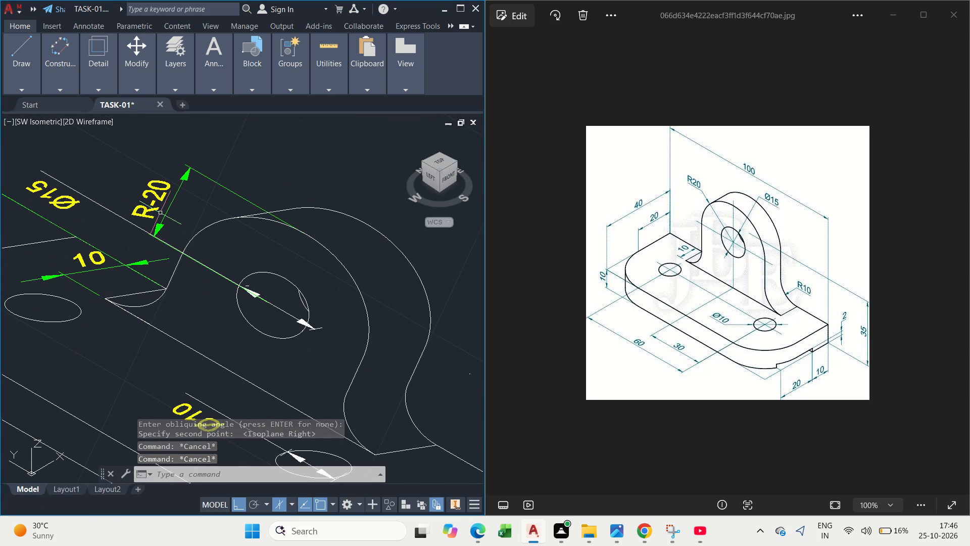
pyautogui.middleClick(163, 216)
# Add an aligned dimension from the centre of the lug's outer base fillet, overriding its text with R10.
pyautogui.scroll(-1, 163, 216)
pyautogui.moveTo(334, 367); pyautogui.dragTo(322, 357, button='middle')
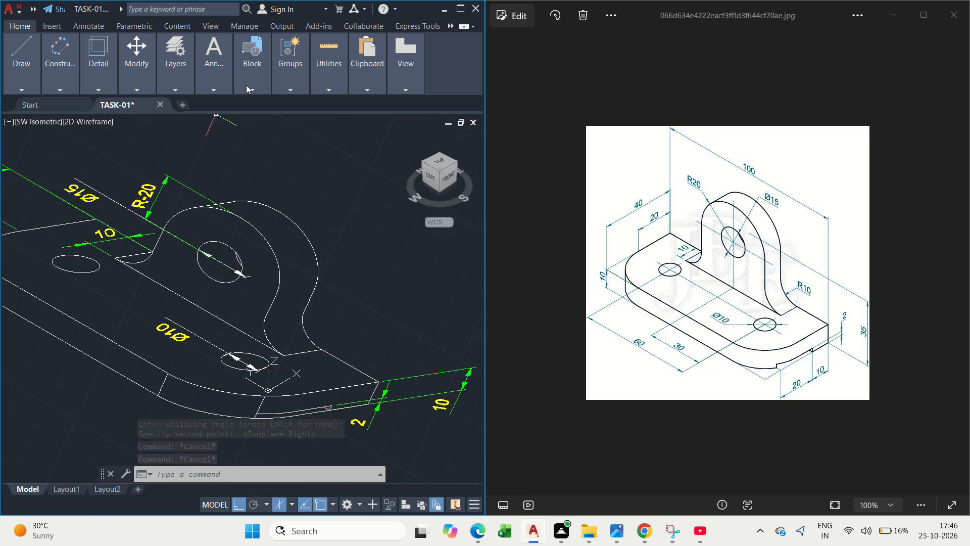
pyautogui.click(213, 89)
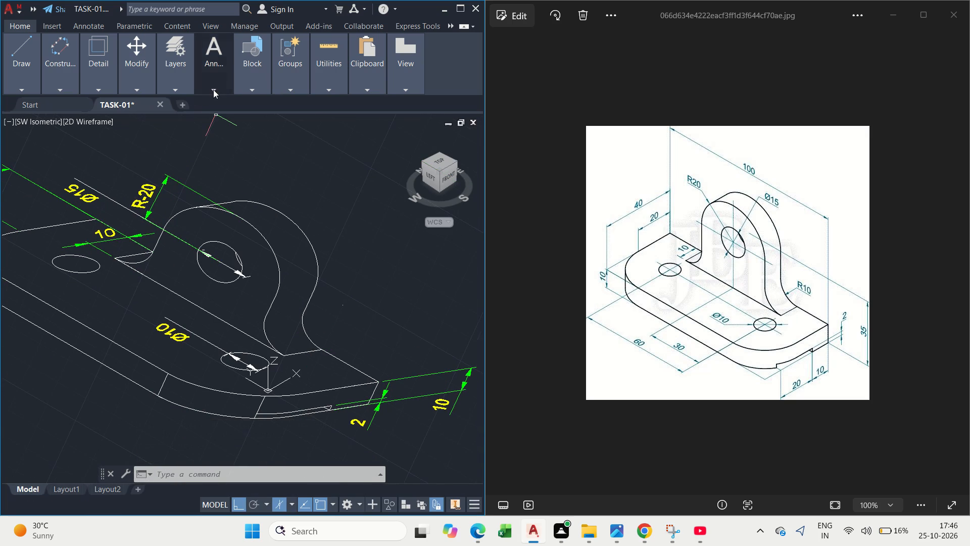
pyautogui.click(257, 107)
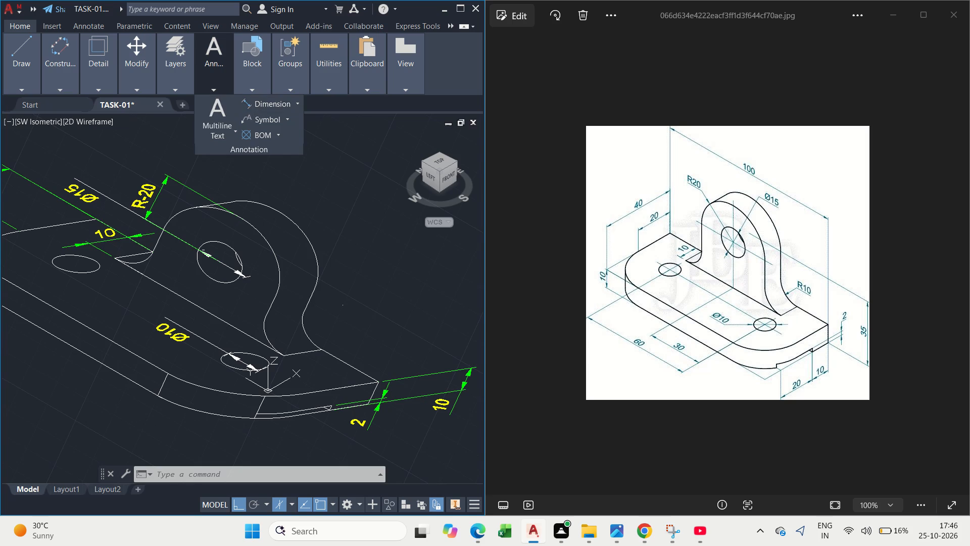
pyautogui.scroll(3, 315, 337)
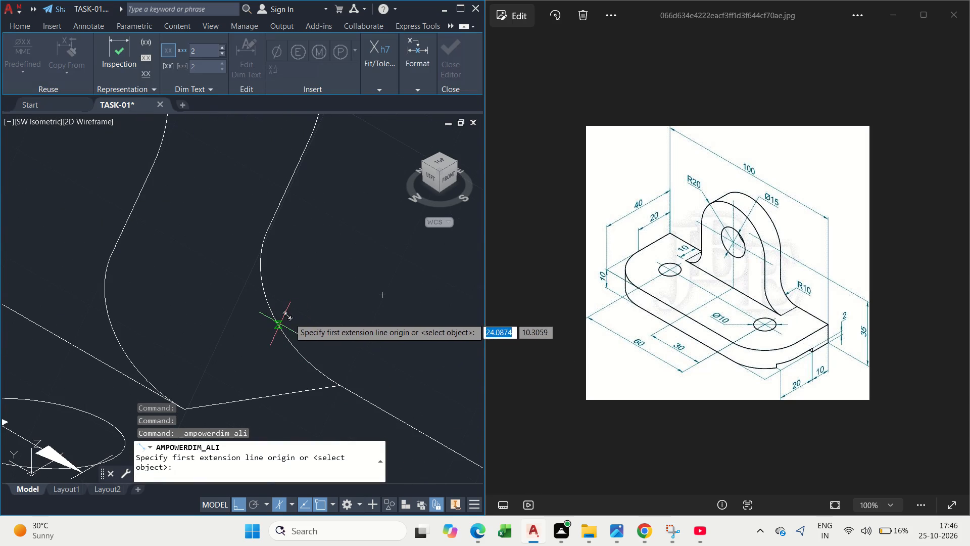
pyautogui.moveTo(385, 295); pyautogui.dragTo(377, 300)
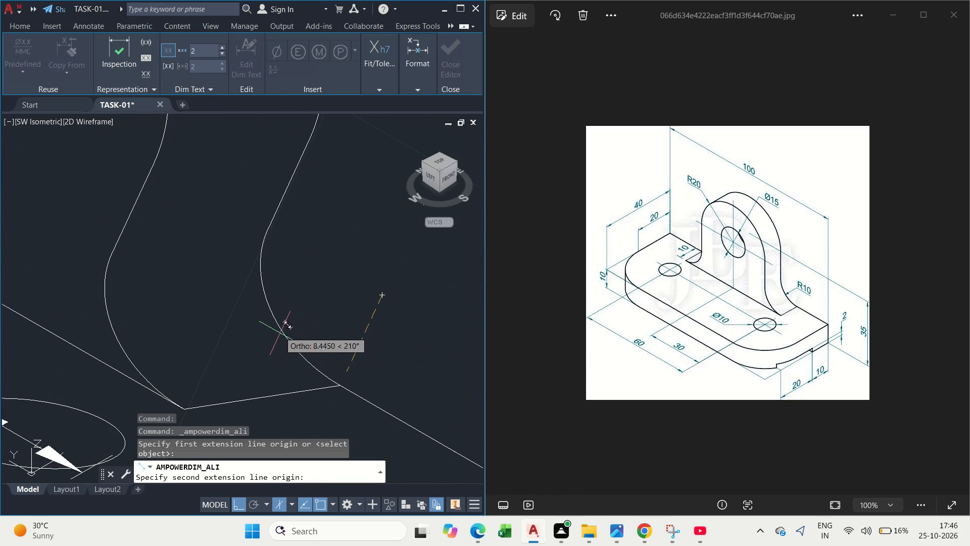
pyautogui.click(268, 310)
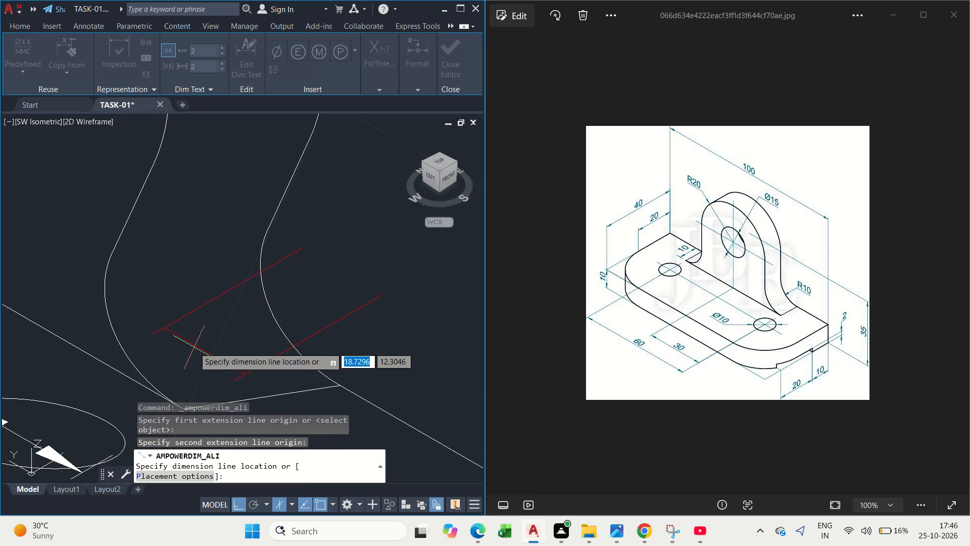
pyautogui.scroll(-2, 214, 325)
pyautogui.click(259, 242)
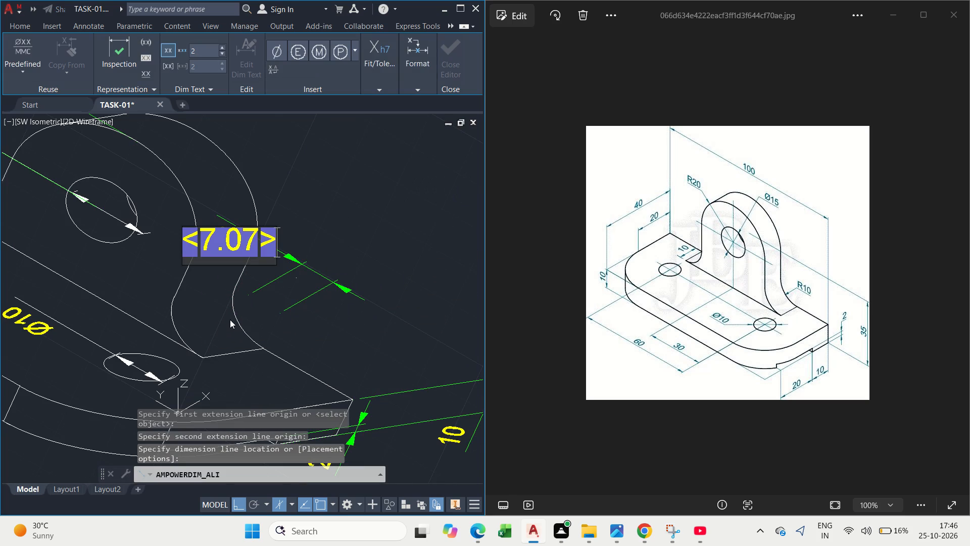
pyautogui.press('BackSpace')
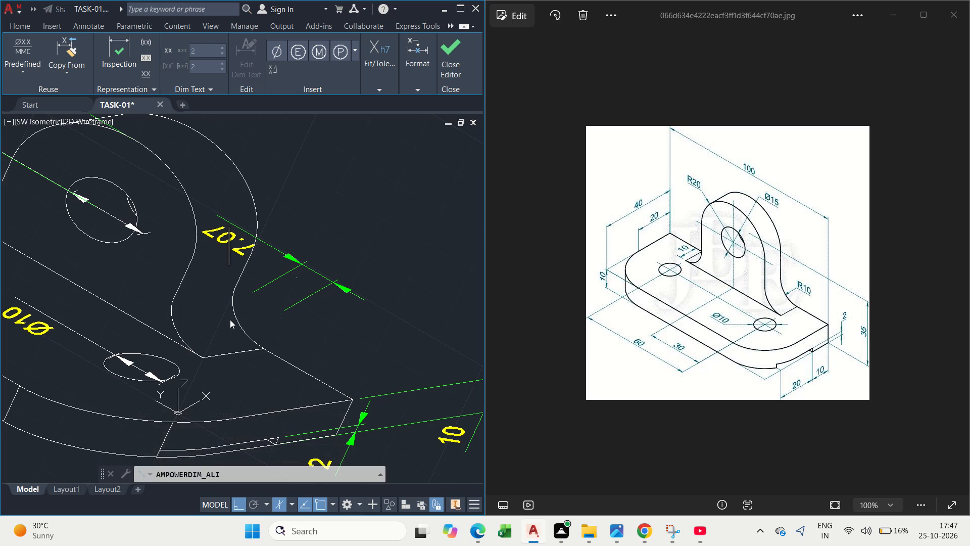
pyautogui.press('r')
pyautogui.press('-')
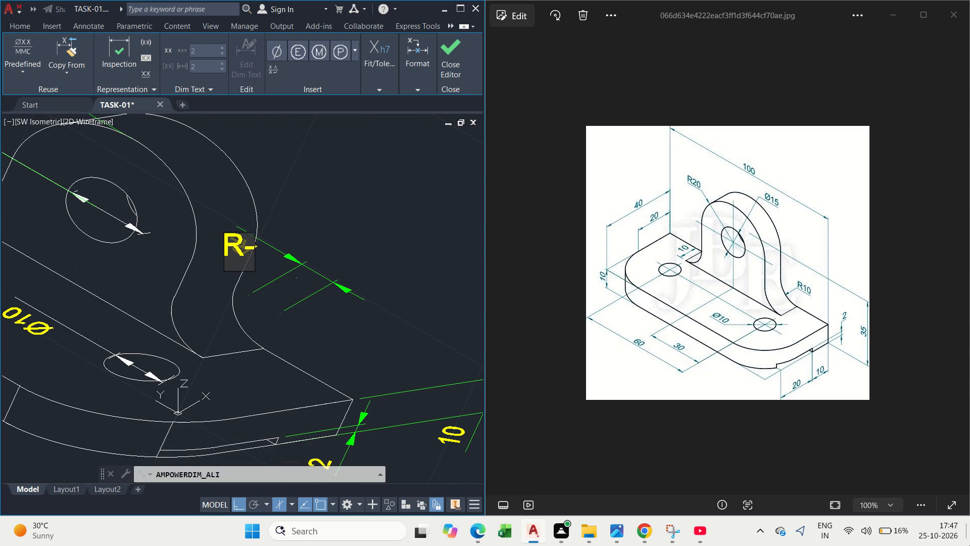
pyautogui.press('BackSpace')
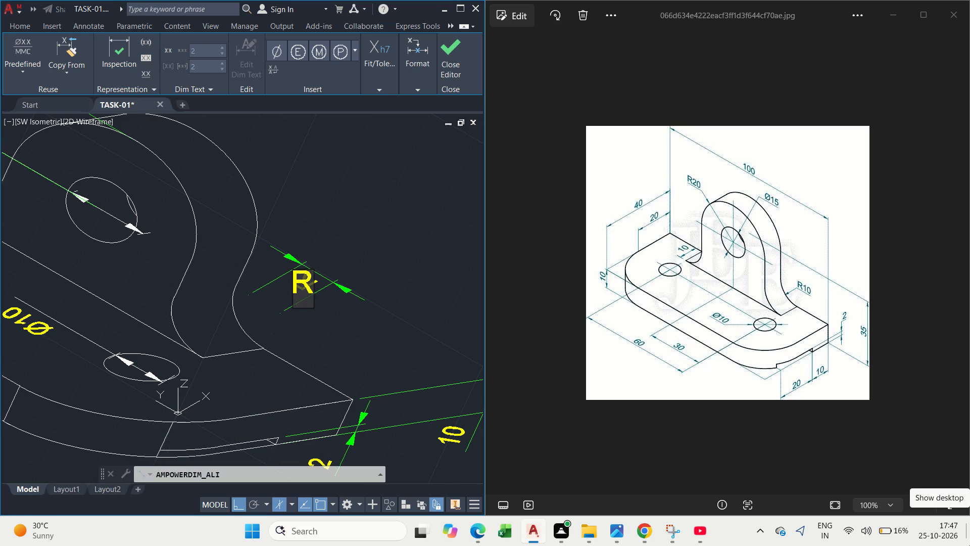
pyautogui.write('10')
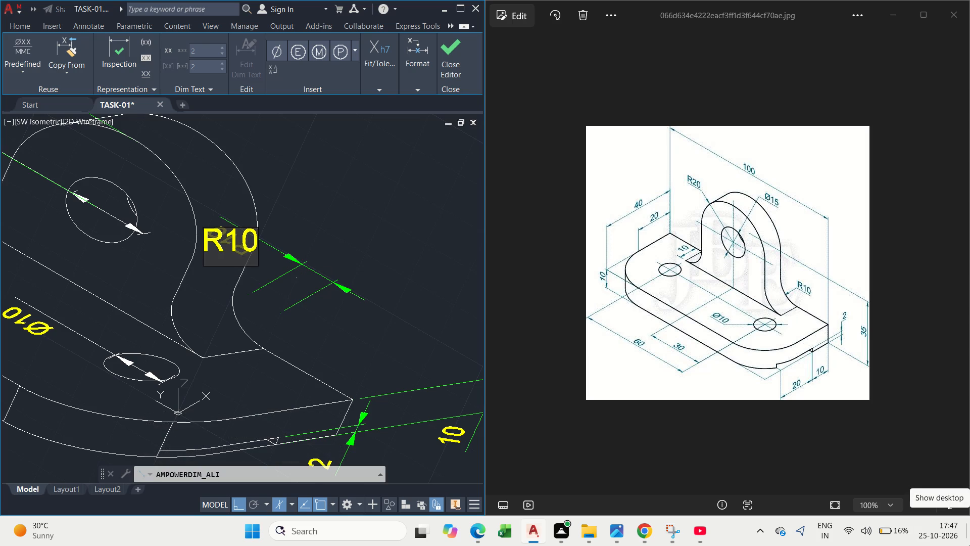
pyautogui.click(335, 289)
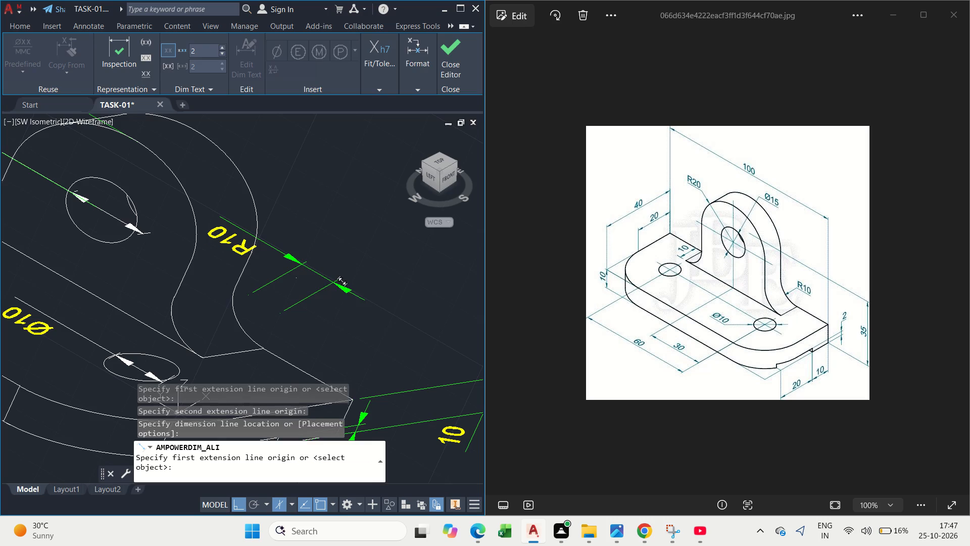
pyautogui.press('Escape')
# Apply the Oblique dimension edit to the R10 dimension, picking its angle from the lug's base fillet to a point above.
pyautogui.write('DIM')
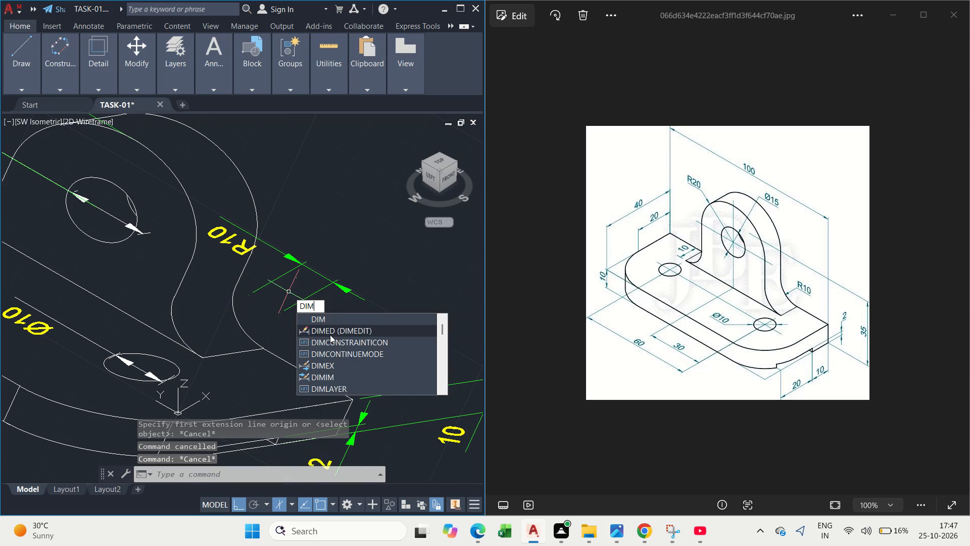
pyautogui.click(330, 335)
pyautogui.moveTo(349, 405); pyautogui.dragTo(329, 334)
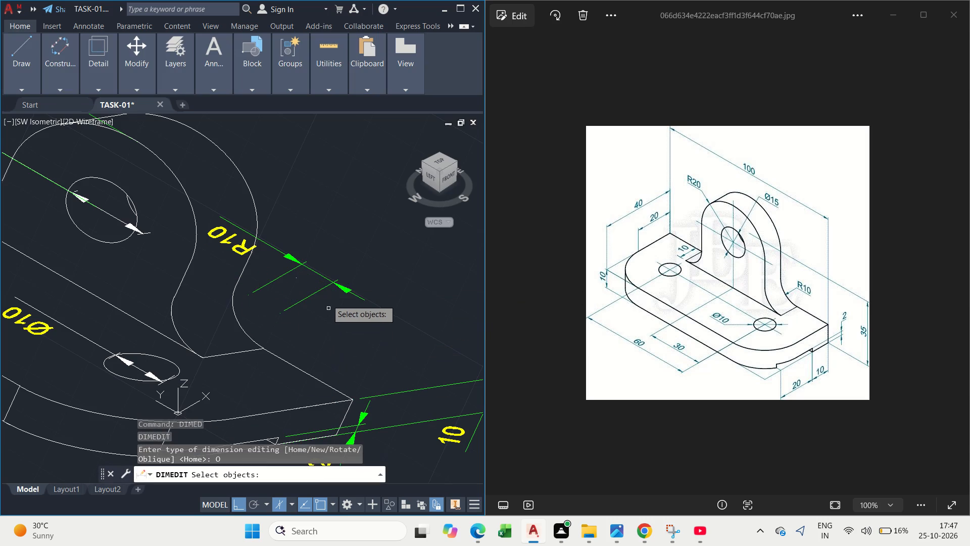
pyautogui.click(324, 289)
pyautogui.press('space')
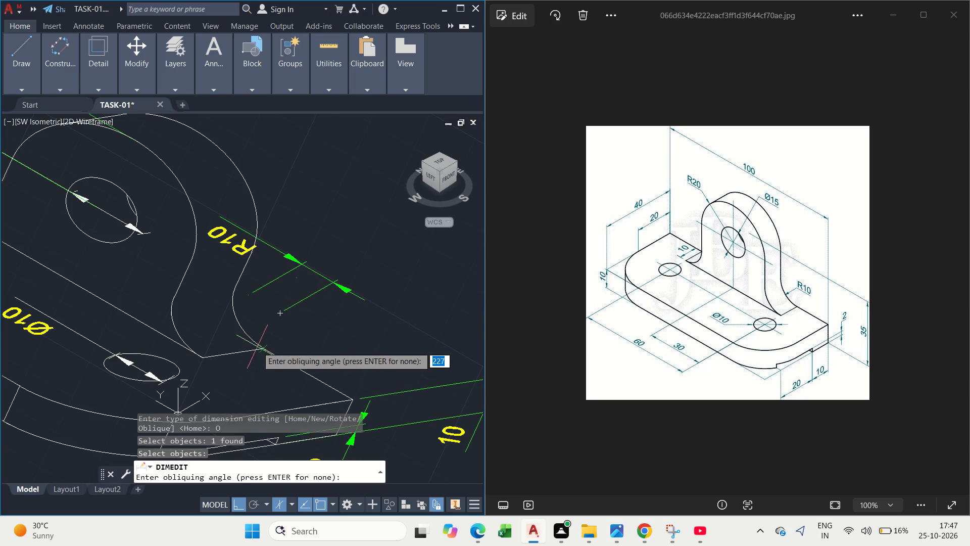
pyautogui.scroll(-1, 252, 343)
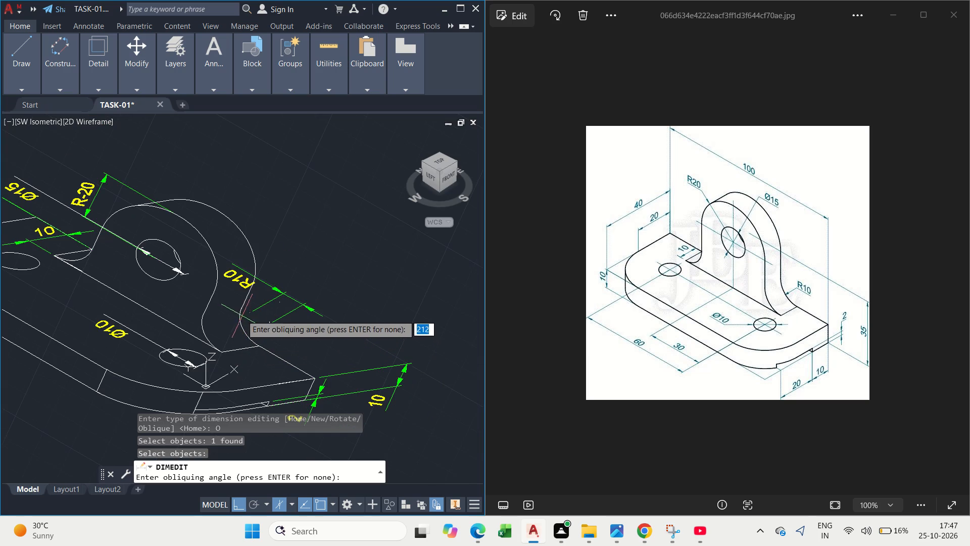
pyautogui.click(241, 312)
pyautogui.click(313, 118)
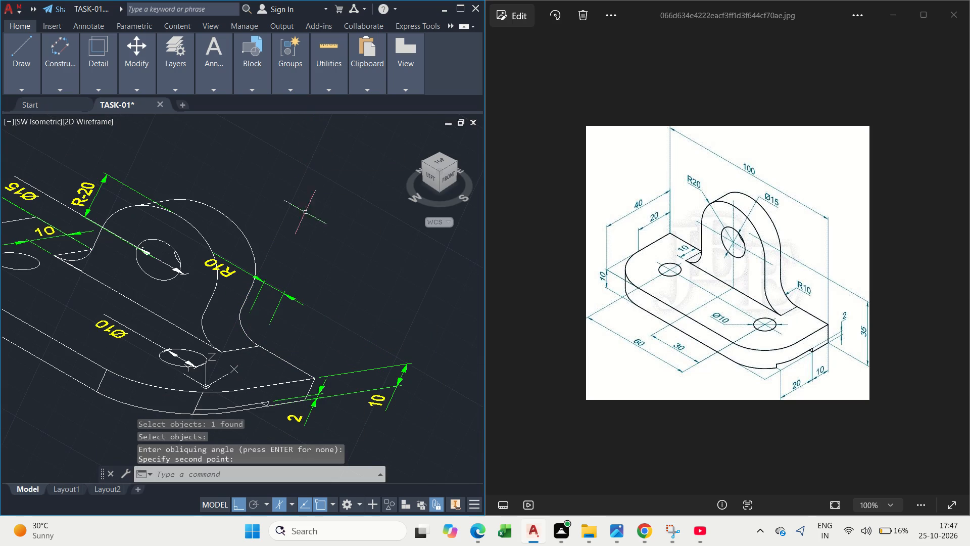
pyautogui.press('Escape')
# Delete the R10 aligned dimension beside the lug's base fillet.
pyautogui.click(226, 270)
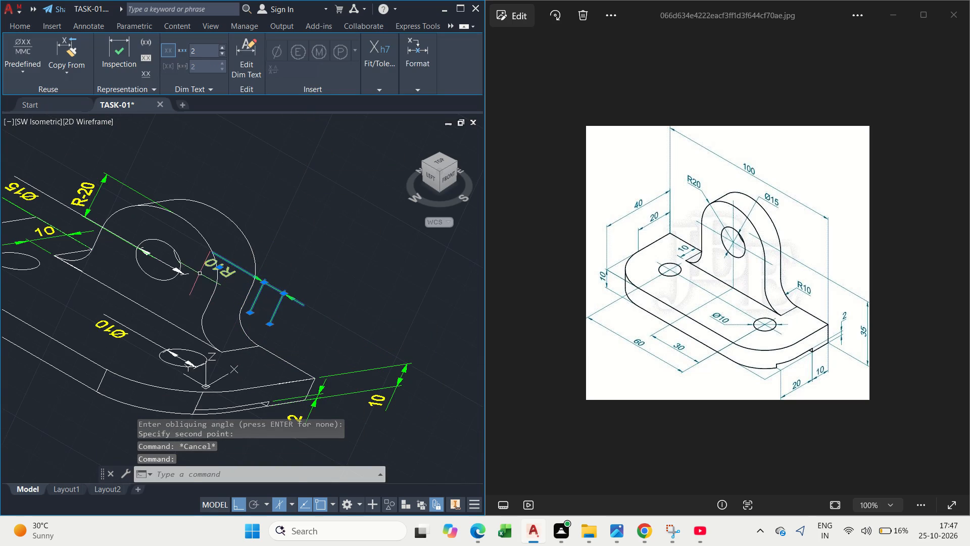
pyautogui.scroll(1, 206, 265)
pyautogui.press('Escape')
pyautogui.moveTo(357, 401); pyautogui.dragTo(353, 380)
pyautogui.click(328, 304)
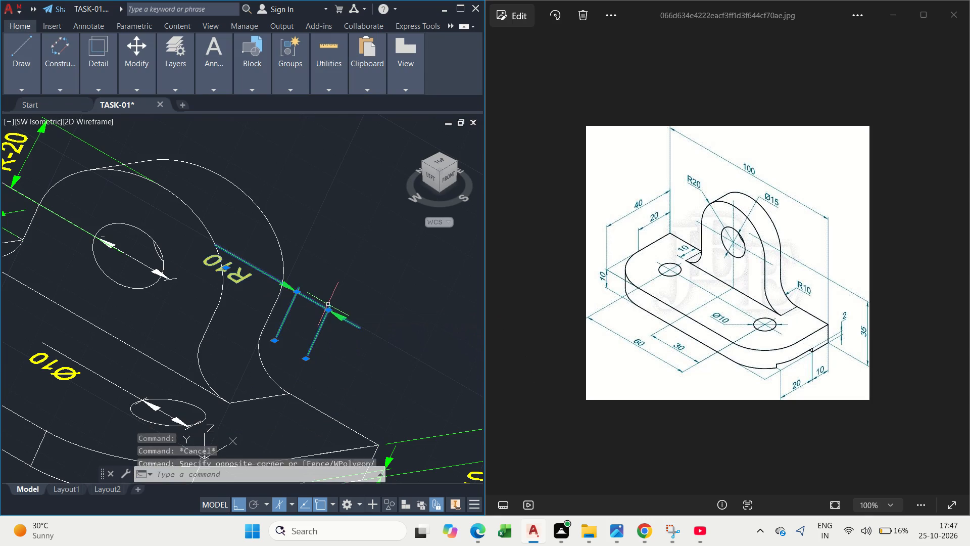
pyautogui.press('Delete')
# Attach a leader note with the text R10 to the fillet at the base of the upright lug.
pyautogui.click(221, 89)
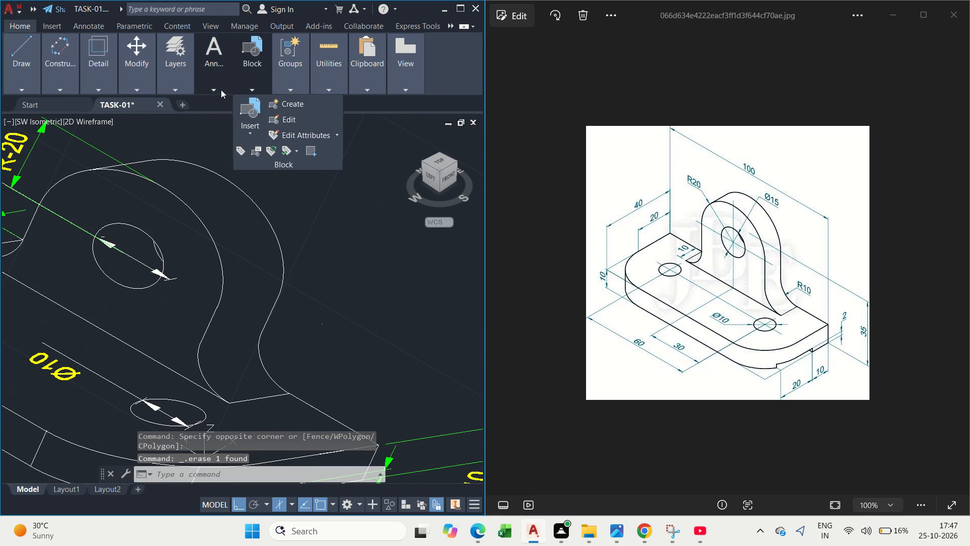
pyautogui.click(245, 124)
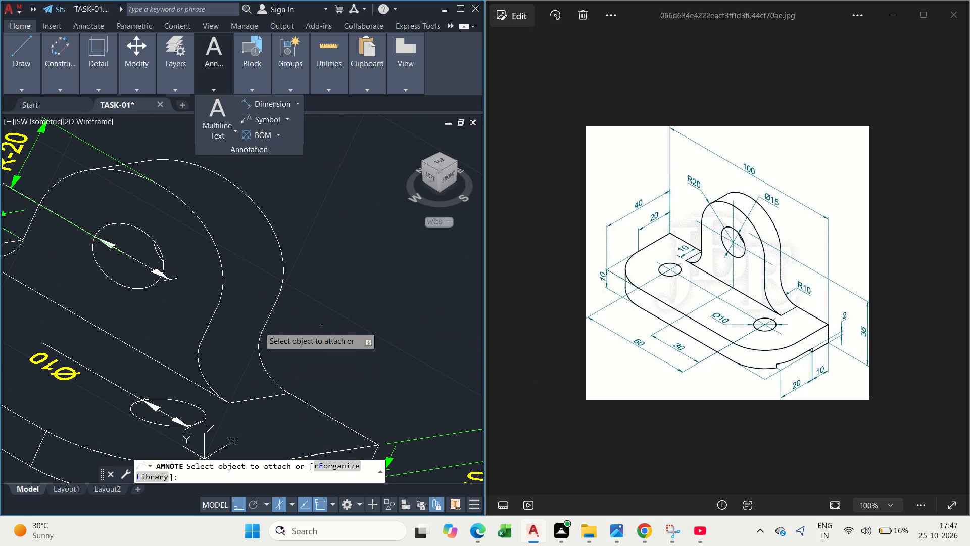
pyautogui.click(259, 356)
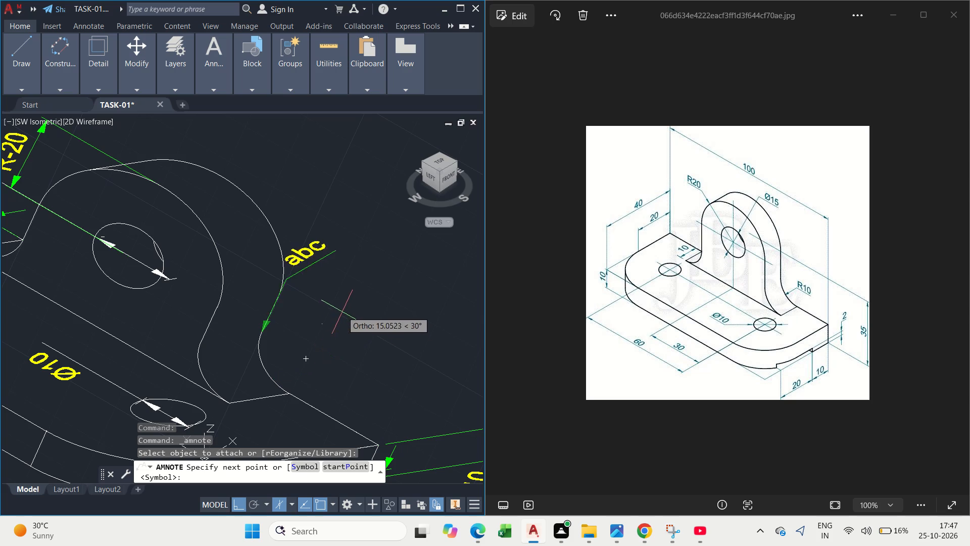
pyautogui.click(338, 297)
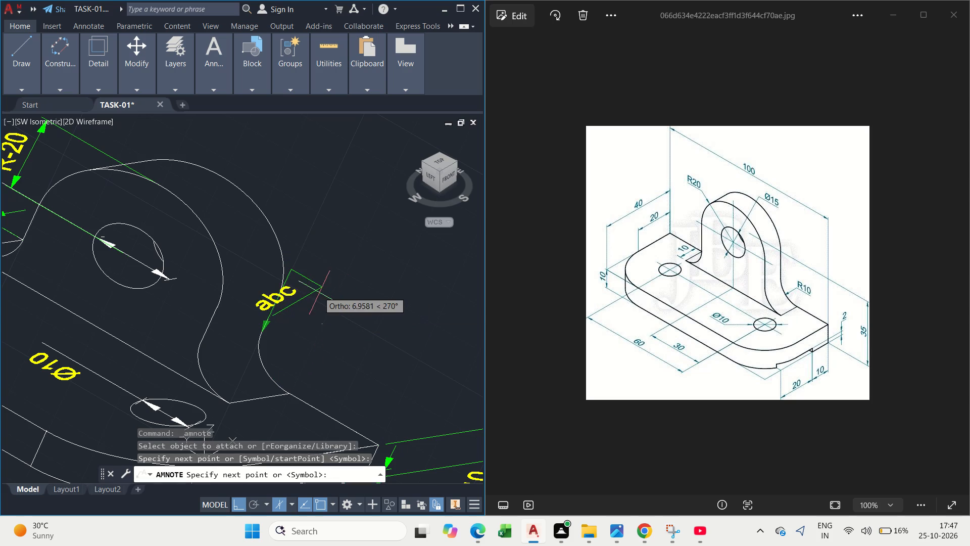
pyautogui.press('Return')
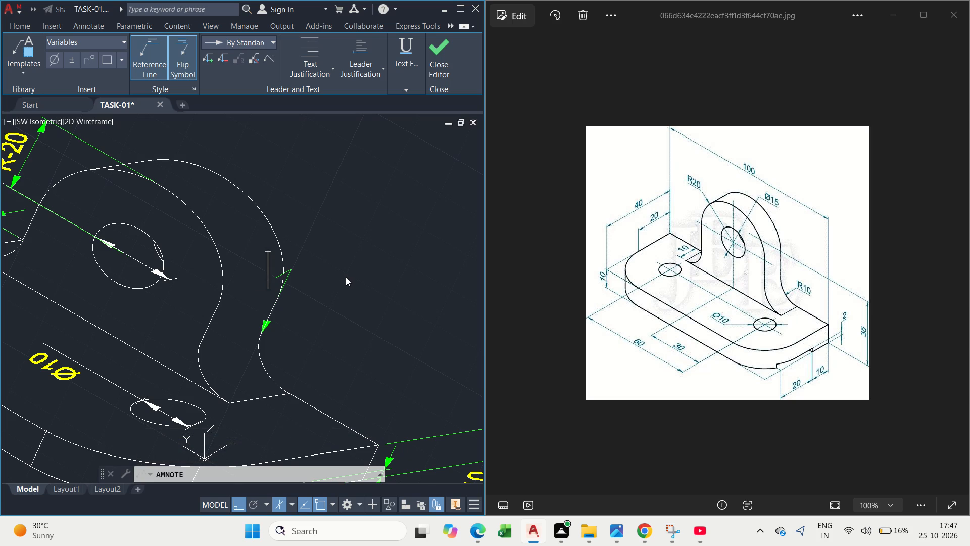
pyautogui.write('R10')
pyautogui.click(341, 283)
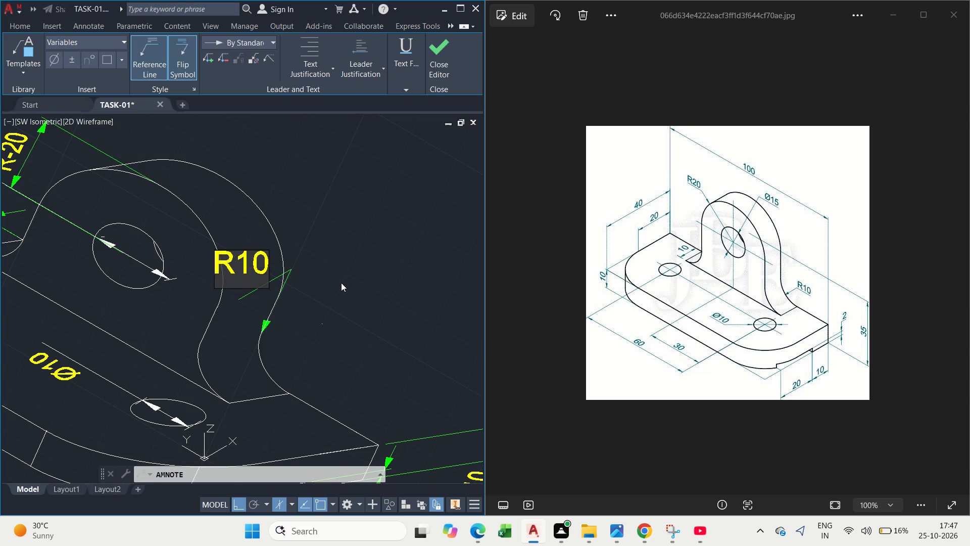
# Reposition the R10 leader with Ortho off, pulling its bend and landing outward from the lug's base fillet.
pyautogui.press('Escape')
pyautogui.moveTo(236, 309); pyautogui.dragTo(236, 303)
pyautogui.click(235, 298)
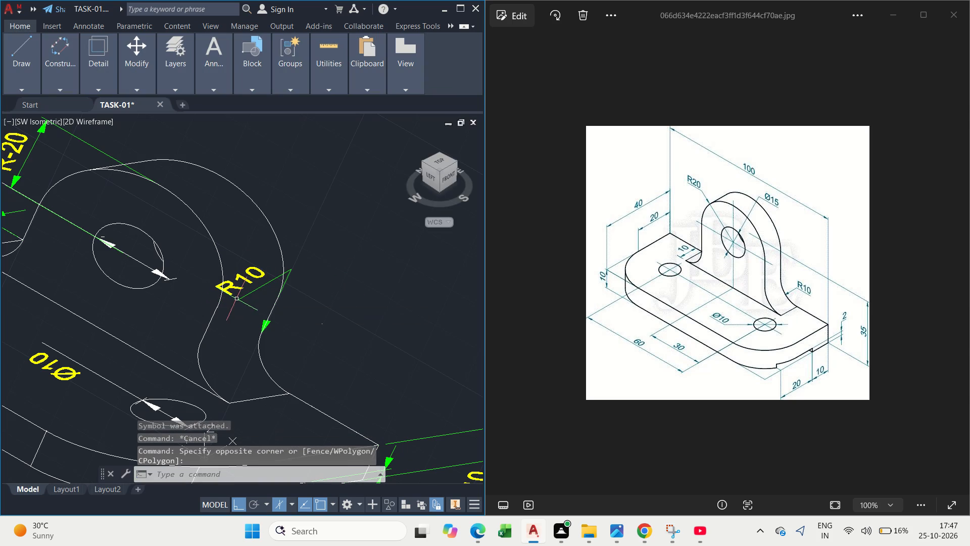
pyautogui.click(248, 294)
pyautogui.click(240, 298)
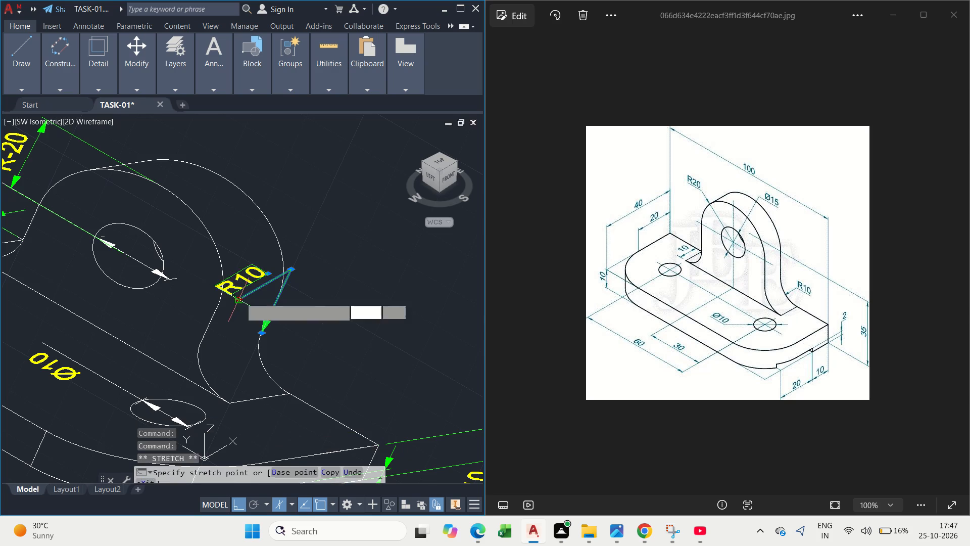
pyautogui.click(386, 272)
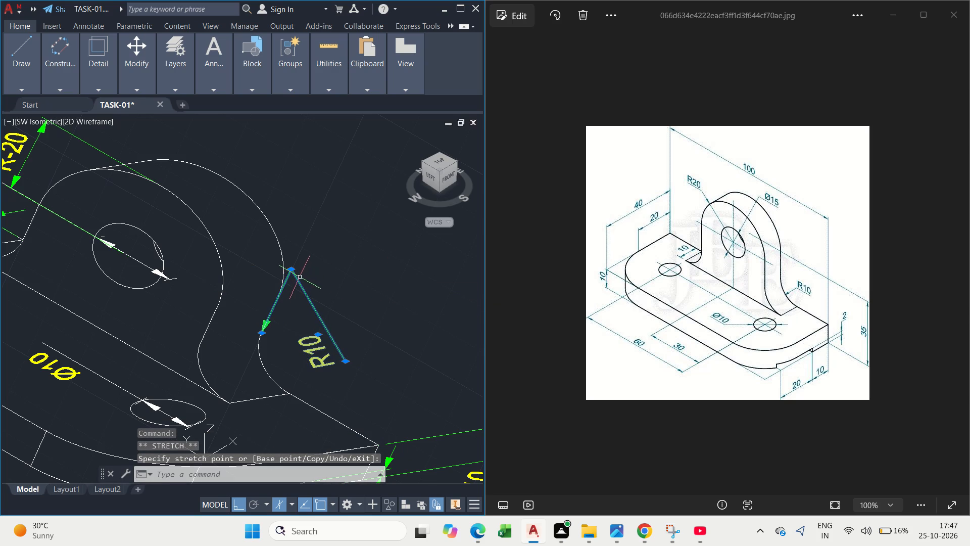
pyautogui.click(292, 269)
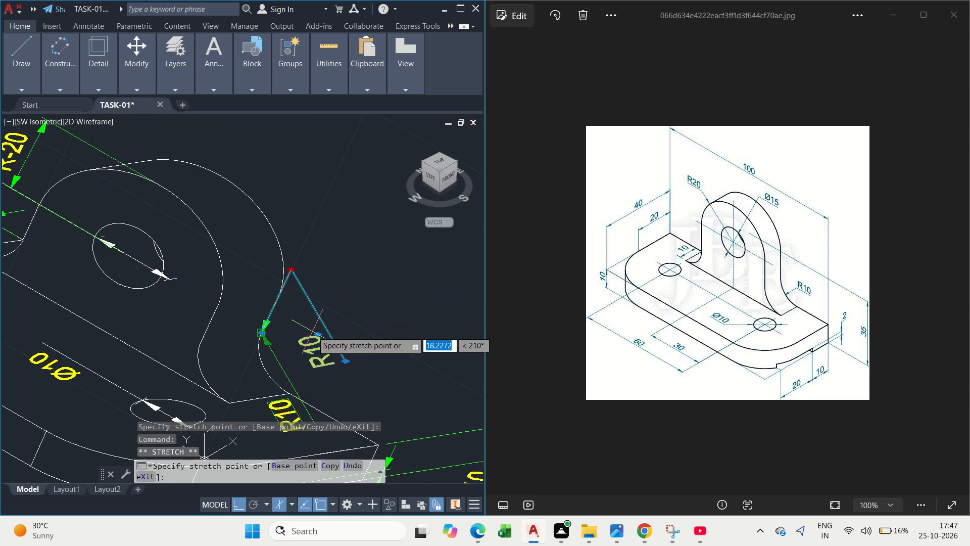
pyautogui.press('F8')
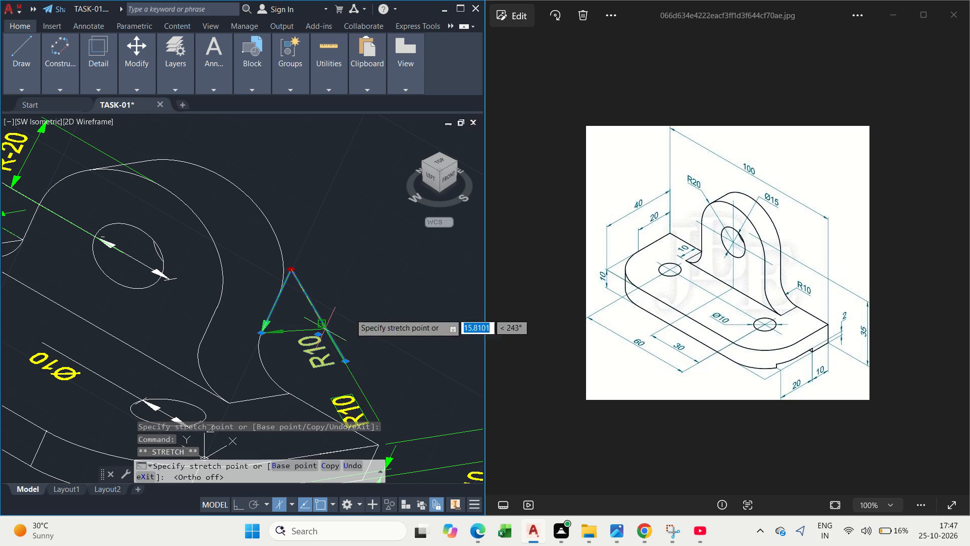
pyautogui.click(360, 298)
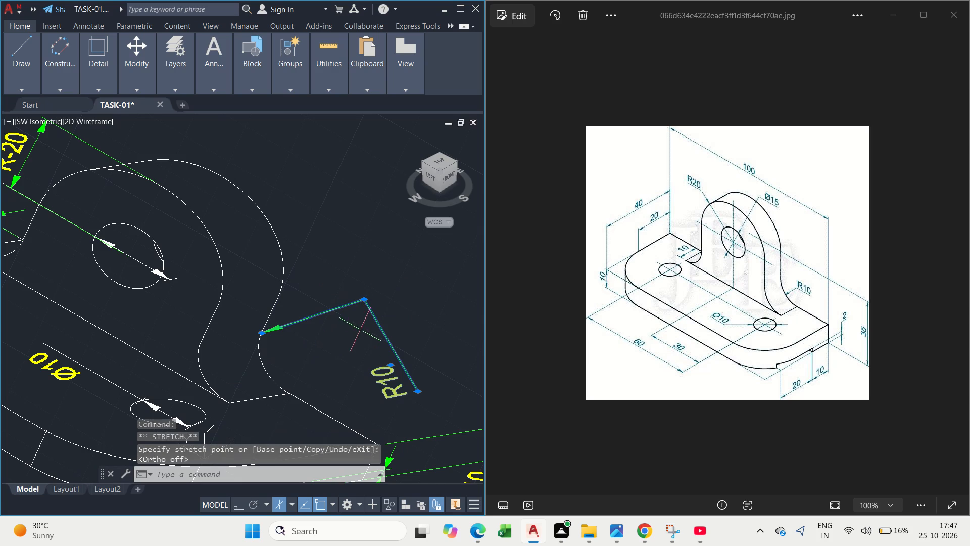
pyautogui.click(417, 395)
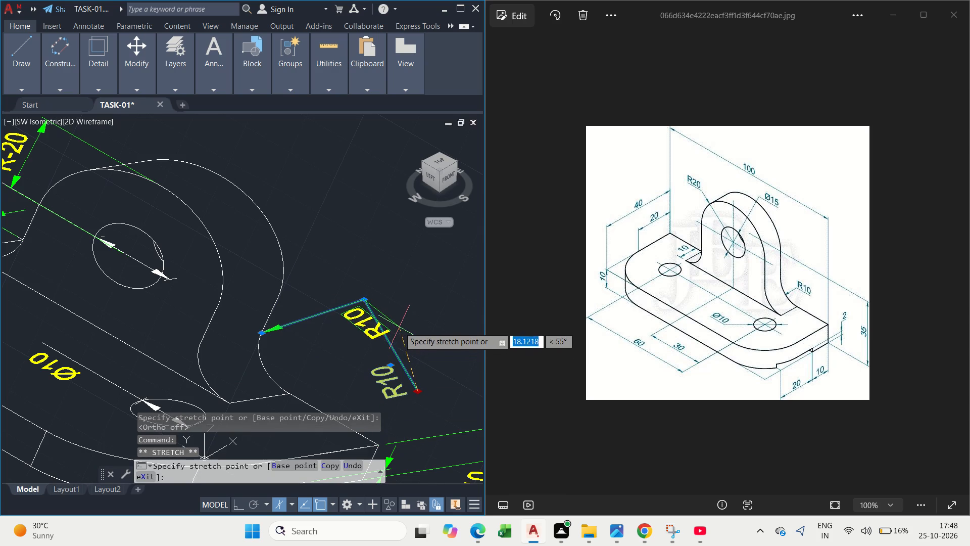
pyautogui.click(411, 312)
pyautogui.press('Escape')
pyautogui.middleClick(310, 368)
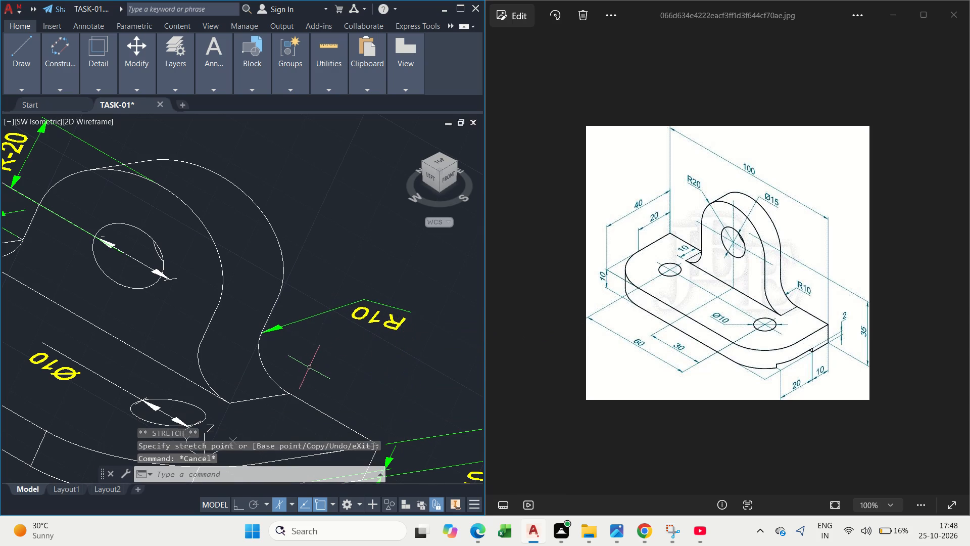
pyautogui.scroll(-1, 320, 299)
pyautogui.scroll(1, 322, 304)
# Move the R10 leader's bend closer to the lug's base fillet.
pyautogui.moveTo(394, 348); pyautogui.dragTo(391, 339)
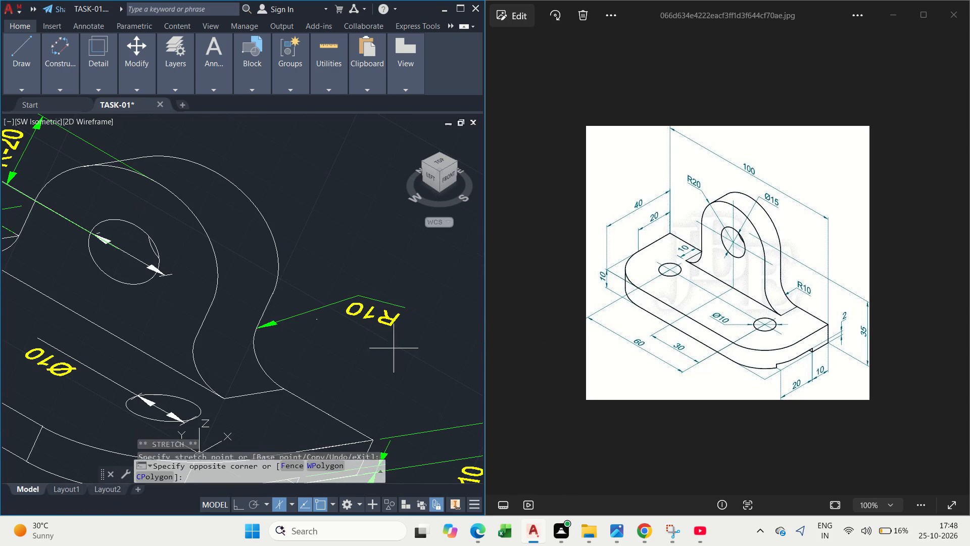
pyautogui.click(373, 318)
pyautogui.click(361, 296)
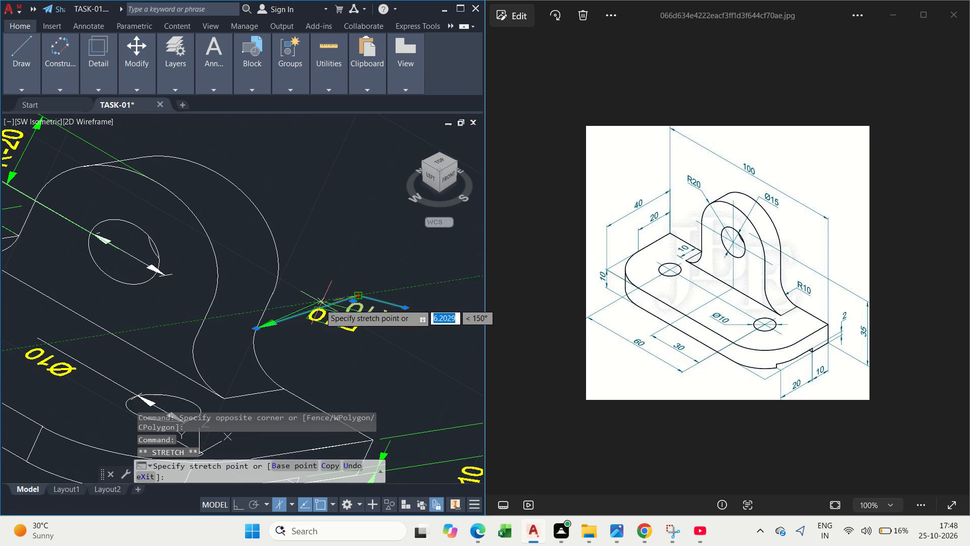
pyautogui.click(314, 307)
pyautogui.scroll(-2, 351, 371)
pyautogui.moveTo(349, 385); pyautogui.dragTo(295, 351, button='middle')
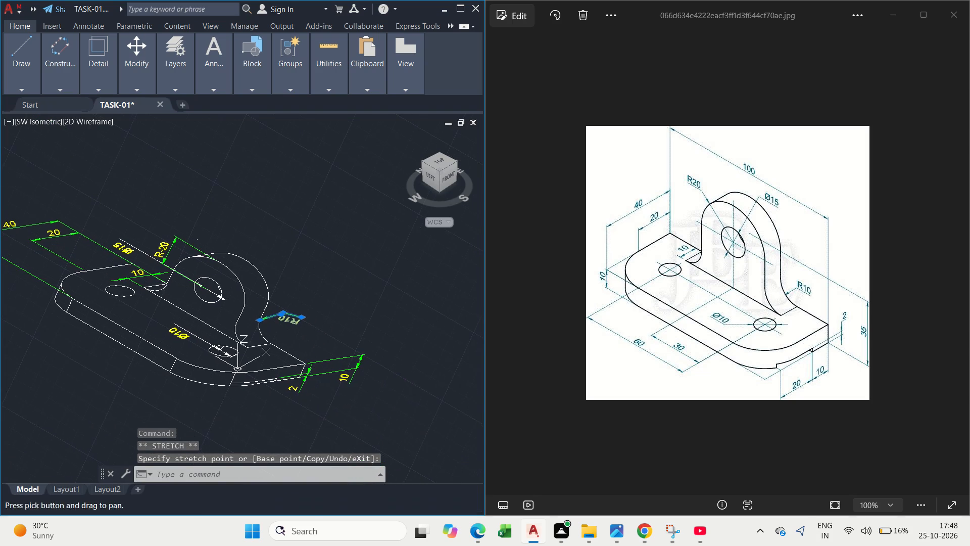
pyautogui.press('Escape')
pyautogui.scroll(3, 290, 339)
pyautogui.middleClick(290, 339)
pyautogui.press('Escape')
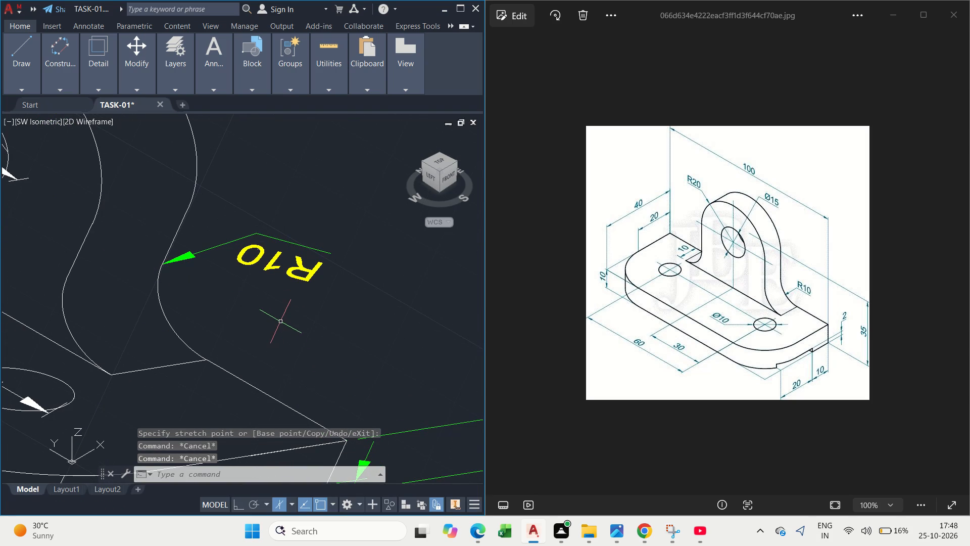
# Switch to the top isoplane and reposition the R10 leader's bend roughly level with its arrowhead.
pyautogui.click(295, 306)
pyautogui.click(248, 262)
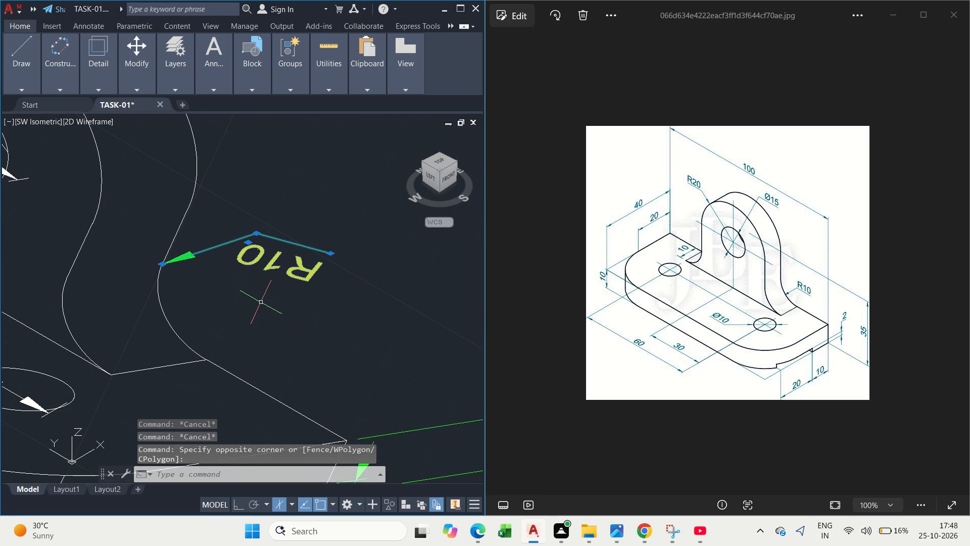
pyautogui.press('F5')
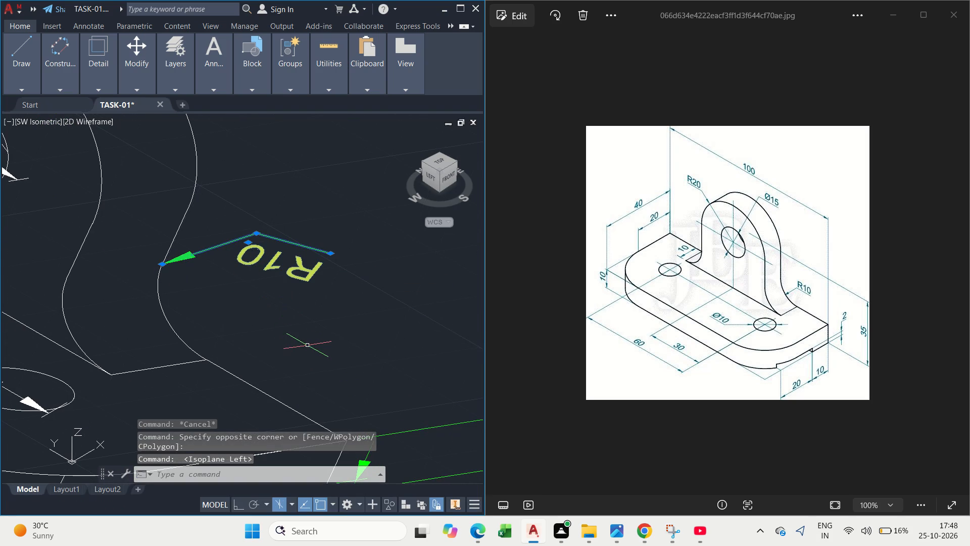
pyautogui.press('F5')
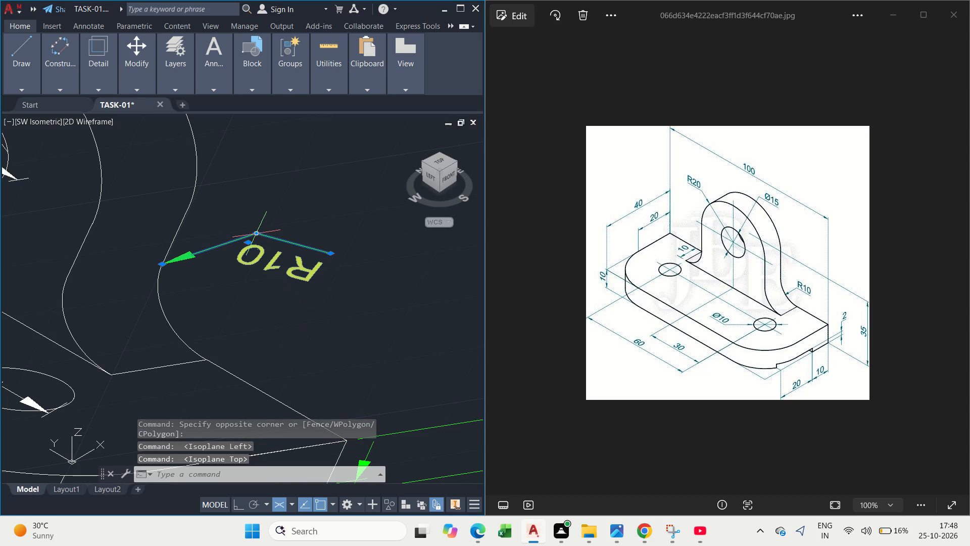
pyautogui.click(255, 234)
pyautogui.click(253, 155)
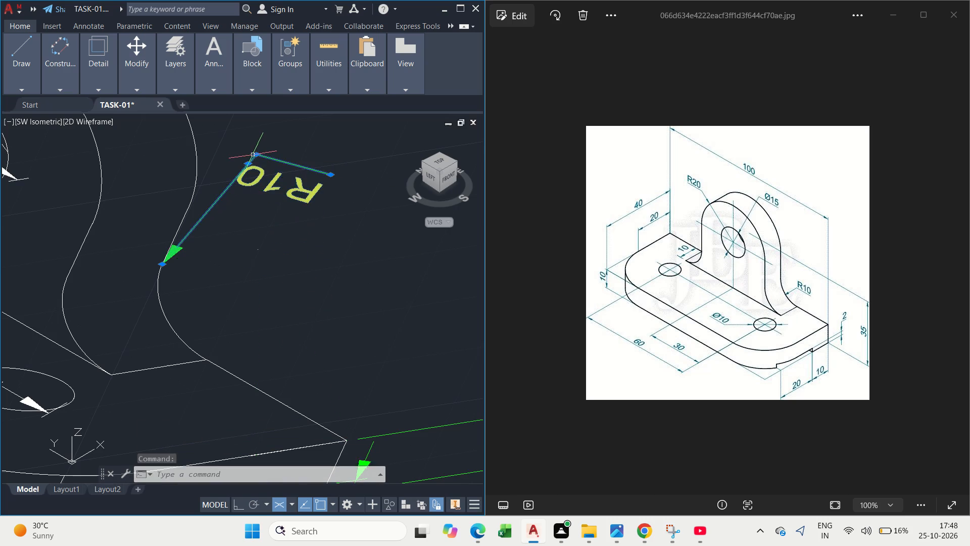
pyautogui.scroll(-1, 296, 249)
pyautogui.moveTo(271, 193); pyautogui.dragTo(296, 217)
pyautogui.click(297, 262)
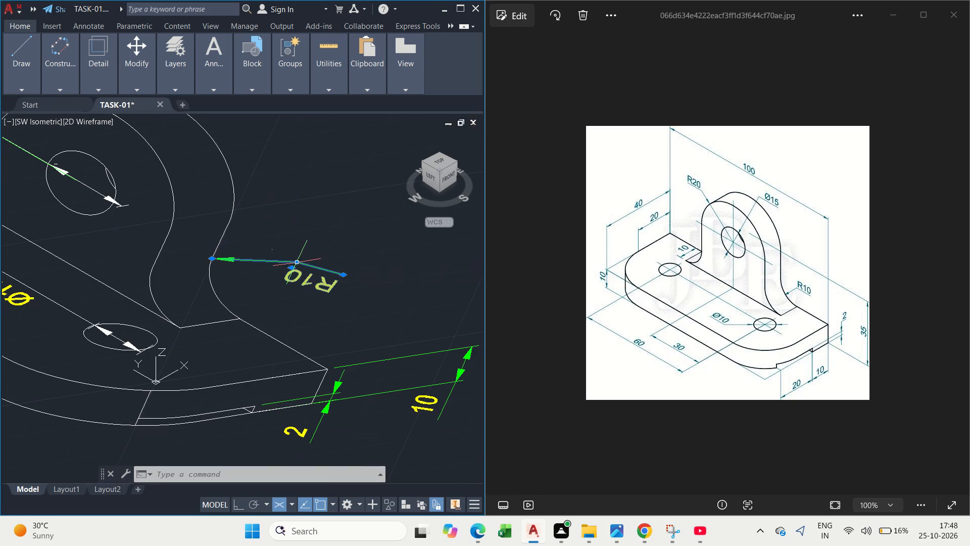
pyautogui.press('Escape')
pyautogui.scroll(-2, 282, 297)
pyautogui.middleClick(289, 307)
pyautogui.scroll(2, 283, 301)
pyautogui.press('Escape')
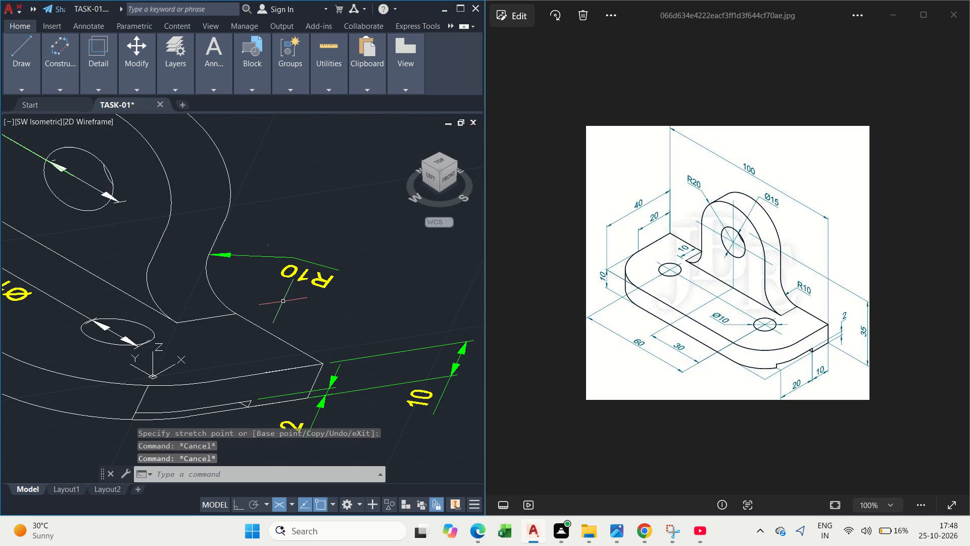
# Save the TASK-01 drawing.
pyautogui.hotkey('ctrl', 's')
pyautogui.press('Escape')
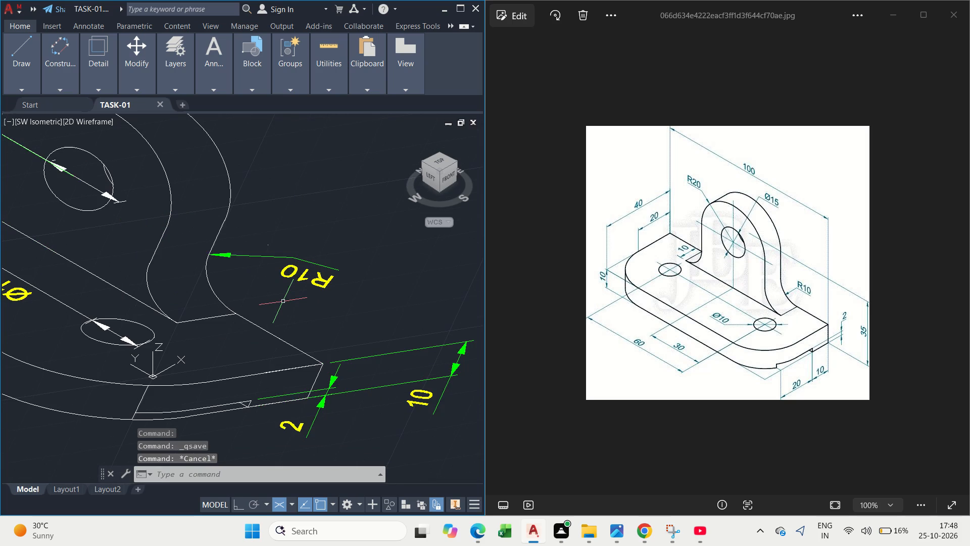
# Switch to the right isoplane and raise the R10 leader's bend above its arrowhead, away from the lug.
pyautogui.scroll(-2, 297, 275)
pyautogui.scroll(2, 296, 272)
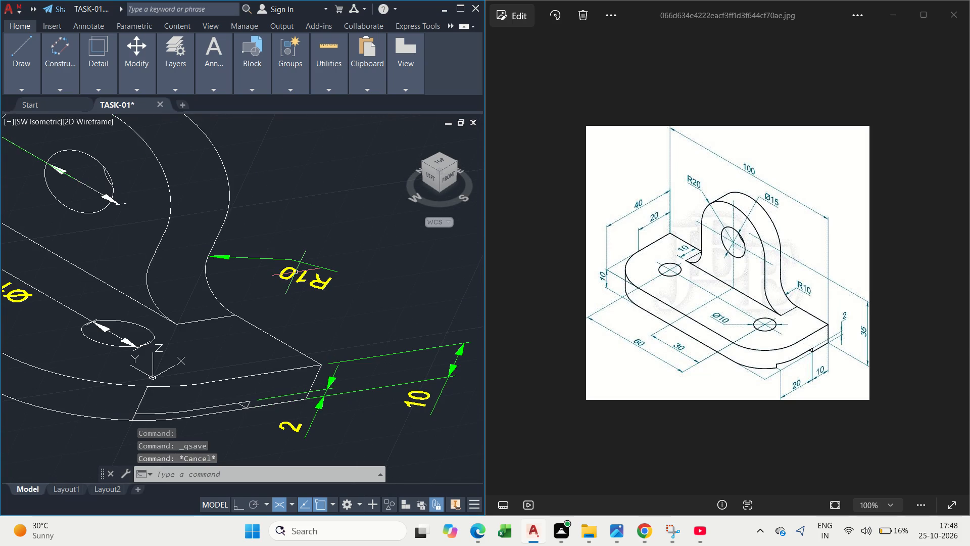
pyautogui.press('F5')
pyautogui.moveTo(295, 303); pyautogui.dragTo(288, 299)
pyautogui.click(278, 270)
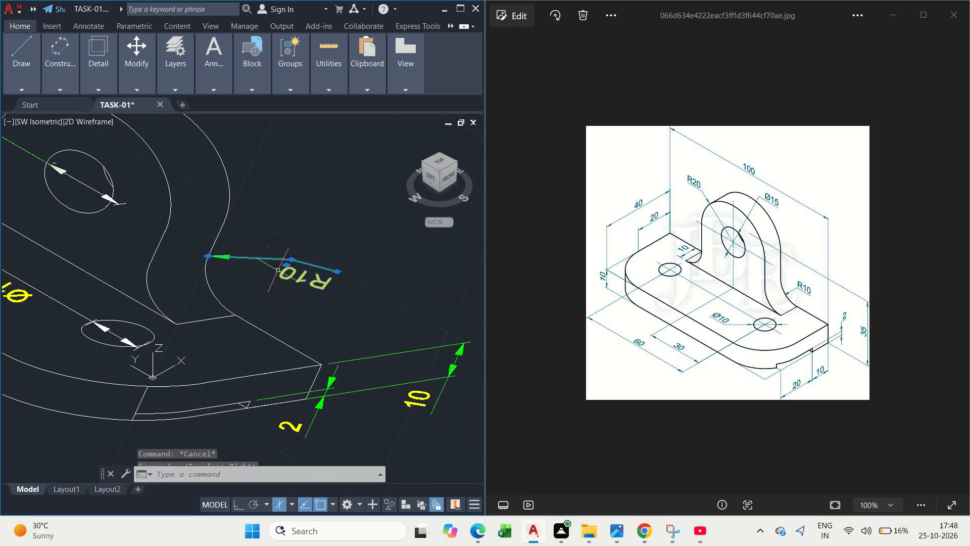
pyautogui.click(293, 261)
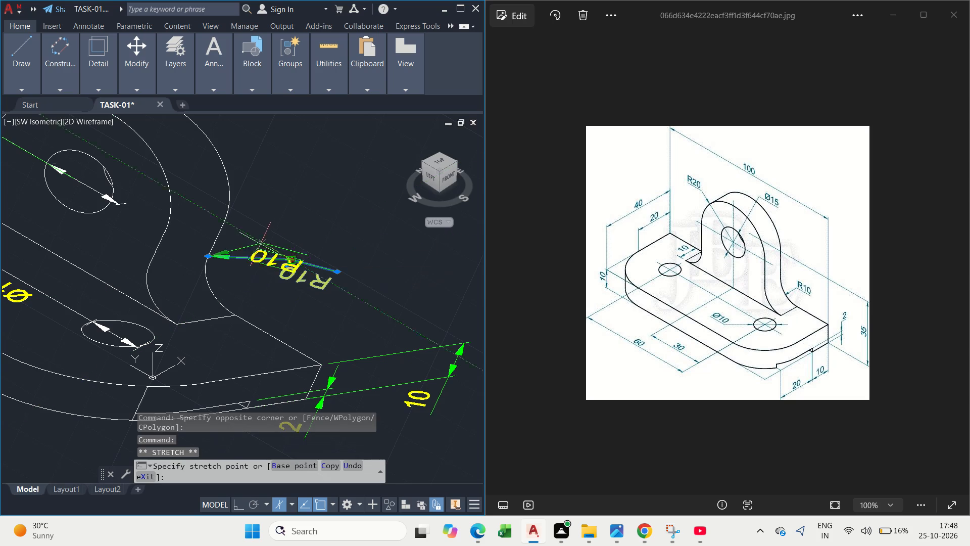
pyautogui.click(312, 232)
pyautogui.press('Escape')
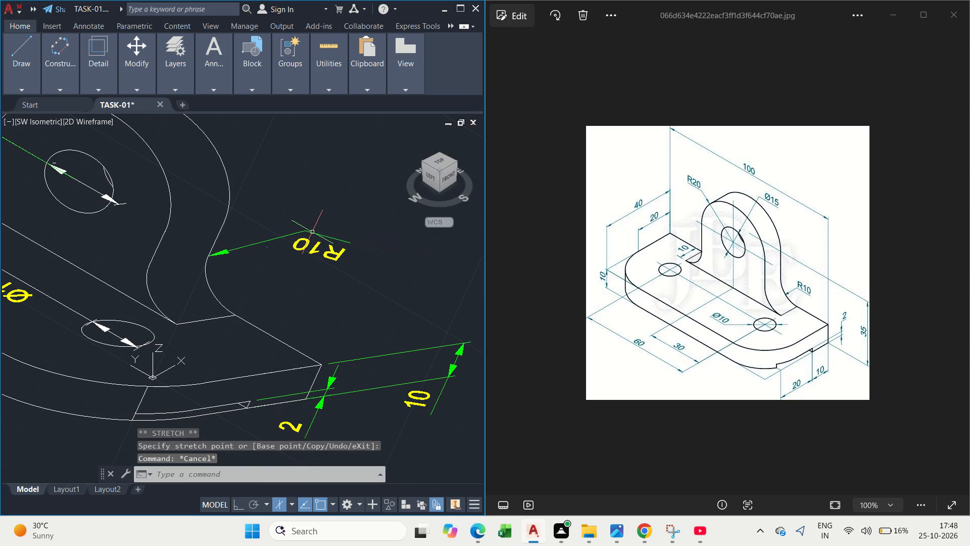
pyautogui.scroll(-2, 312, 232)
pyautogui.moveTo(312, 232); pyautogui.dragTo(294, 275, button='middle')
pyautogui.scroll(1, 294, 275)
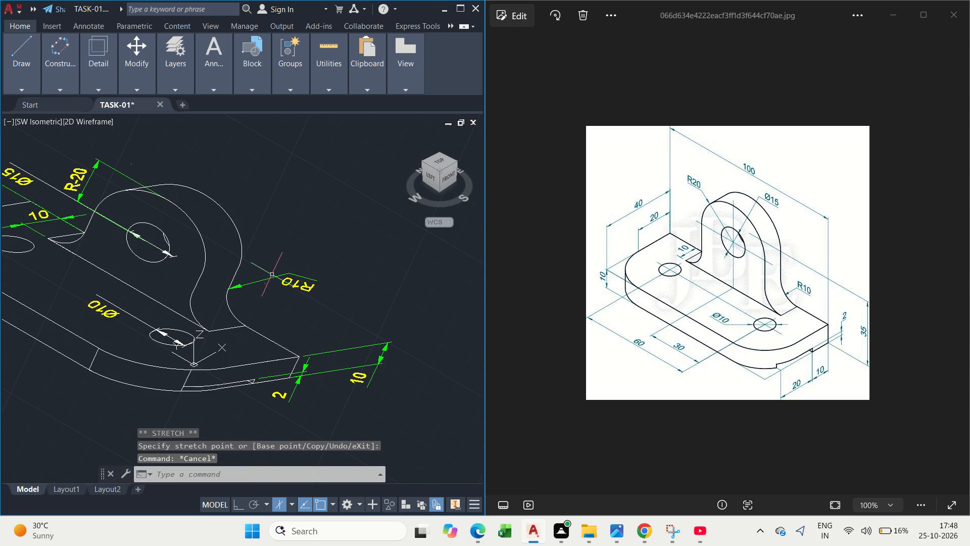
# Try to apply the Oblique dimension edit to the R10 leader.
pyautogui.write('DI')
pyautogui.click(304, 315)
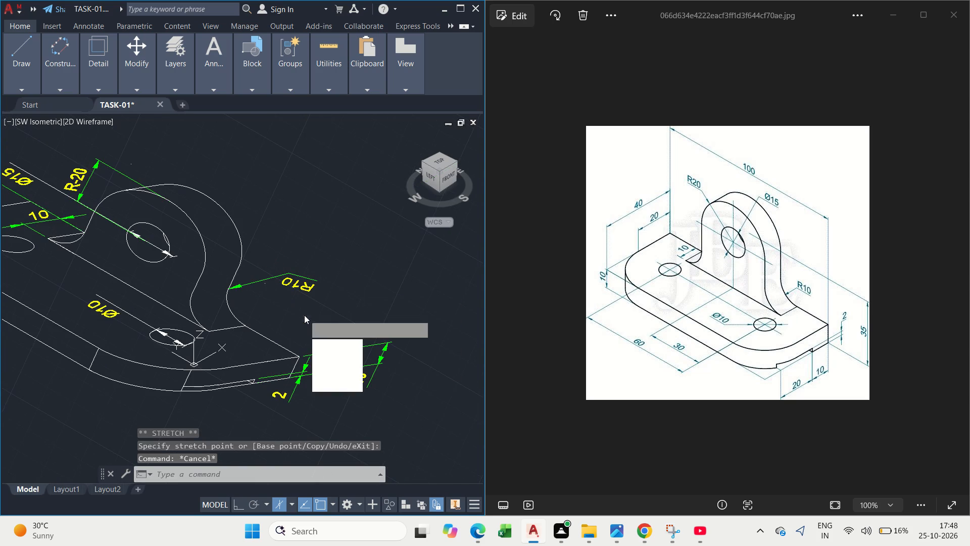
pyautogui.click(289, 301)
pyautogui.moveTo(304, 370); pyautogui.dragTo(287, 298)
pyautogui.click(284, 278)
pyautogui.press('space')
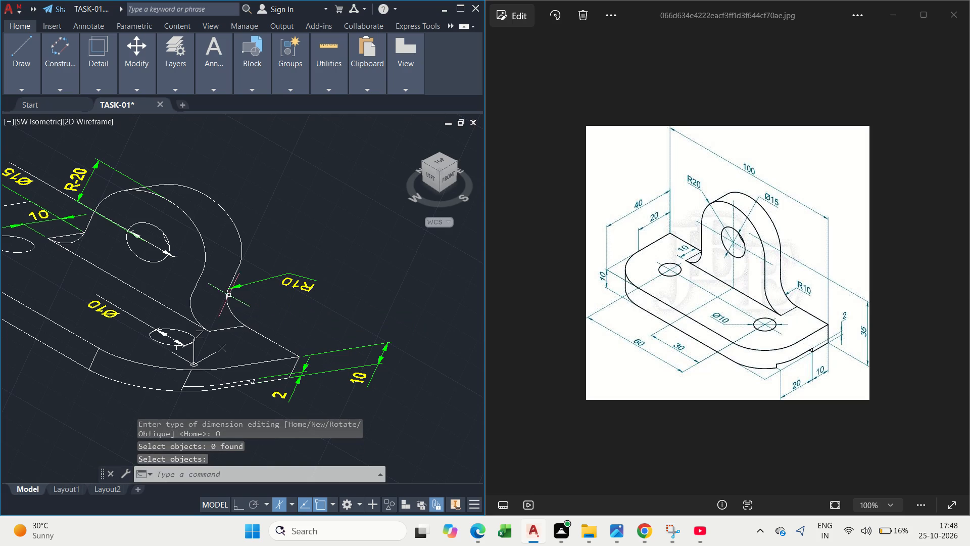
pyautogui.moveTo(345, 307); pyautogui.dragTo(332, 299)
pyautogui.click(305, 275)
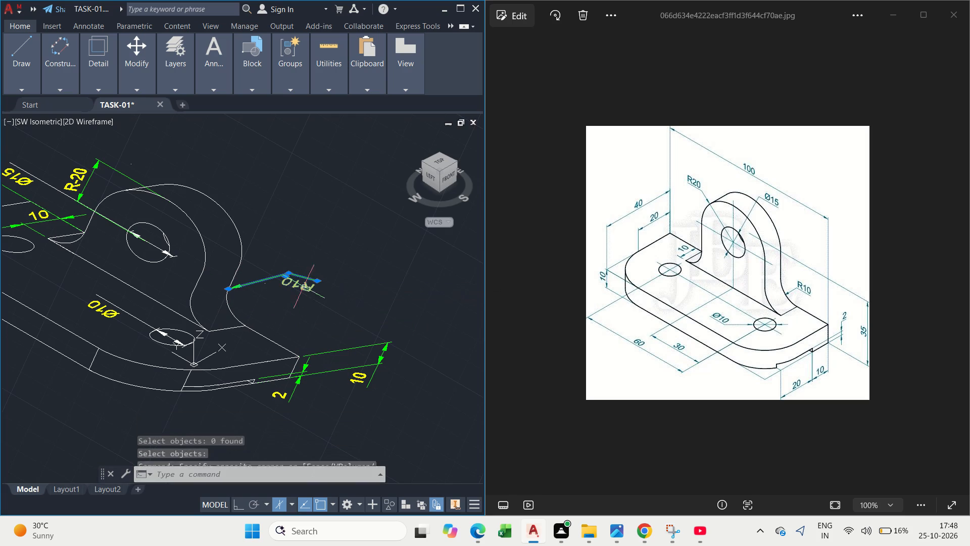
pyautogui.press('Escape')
# Move the R10 leader's bend down beside the lug's base fillet, just below the level of its arrowhead.
pyautogui.moveTo(305, 321); pyautogui.dragTo(298, 301)
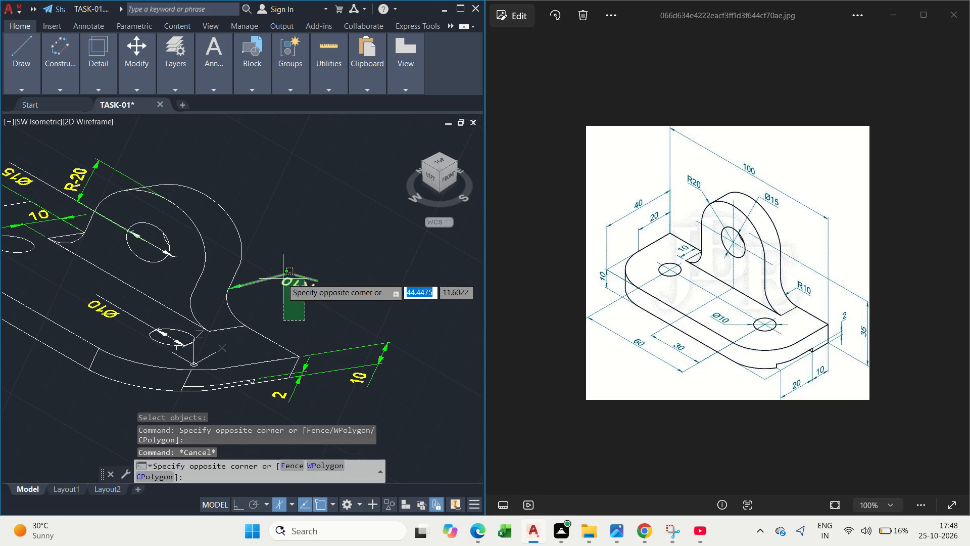
pyautogui.click(282, 278)
pyautogui.click(288, 275)
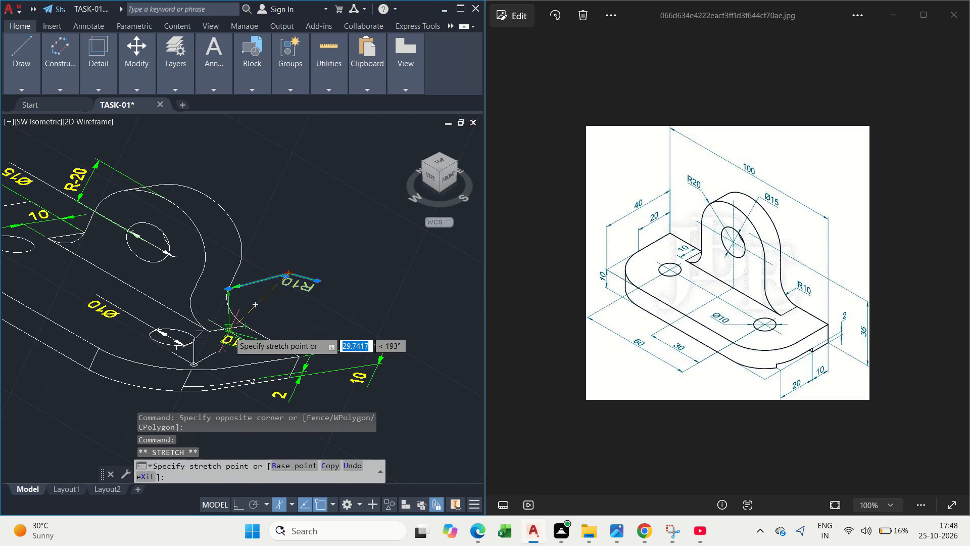
pyautogui.click(267, 302)
pyautogui.press('Escape')
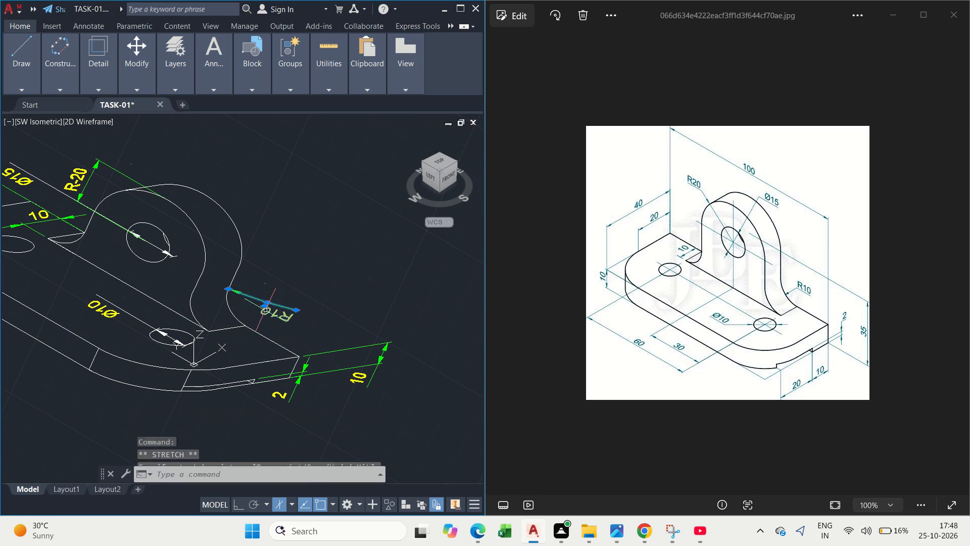
# Delete the short vertical edge line at the base plate's rounded corner nearest the 40 dimension.
pyautogui.middleClick(205, 352)
pyautogui.middleClick(200, 348)
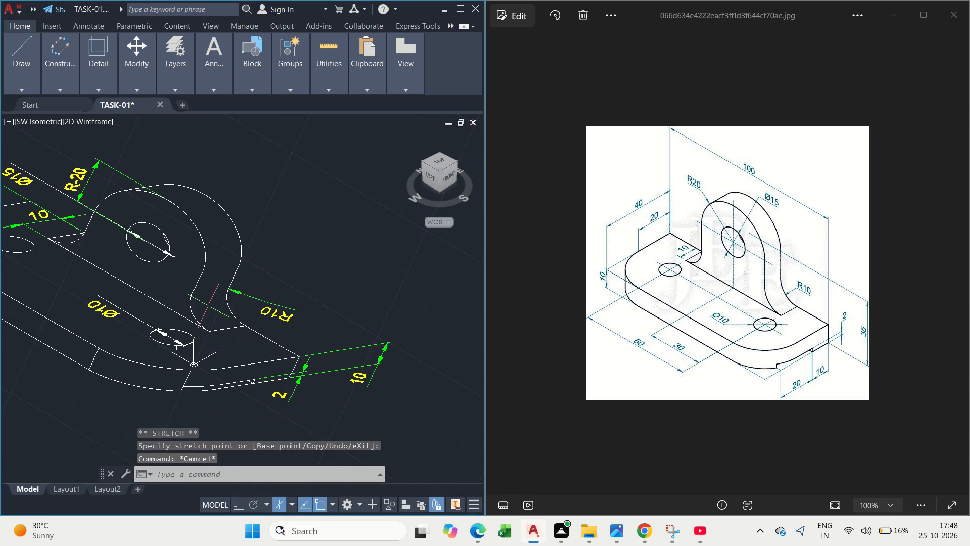
pyautogui.moveTo(174, 275); pyautogui.dragTo(201, 275, button='middle')
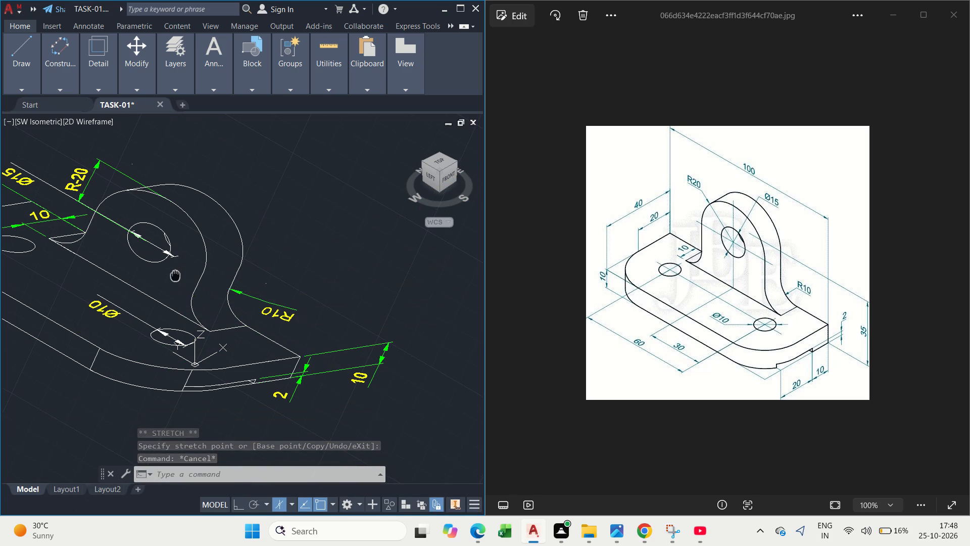
pyautogui.moveTo(201, 275); pyautogui.dragTo(268, 276, button='middle')
pyautogui.scroll(-1, 188, 295)
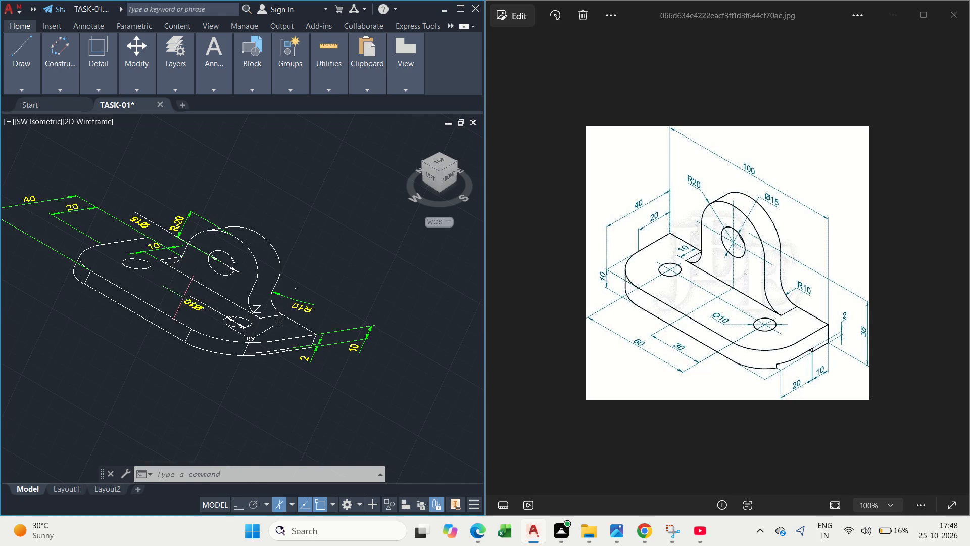
pyautogui.moveTo(160, 293); pyautogui.dragTo(189, 297, button='middle')
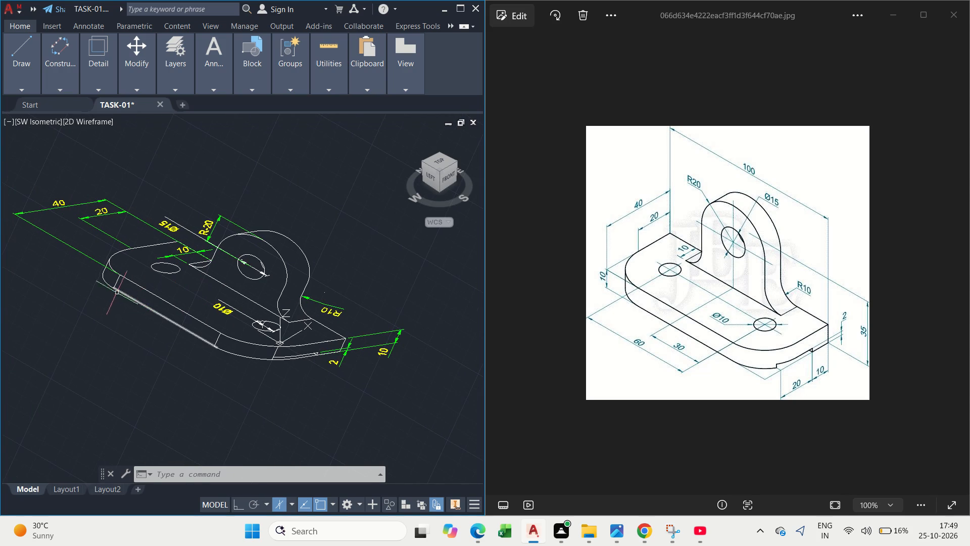
pyautogui.scroll(4, 106, 280)
pyautogui.click(198, 326)
pyautogui.click(149, 286)
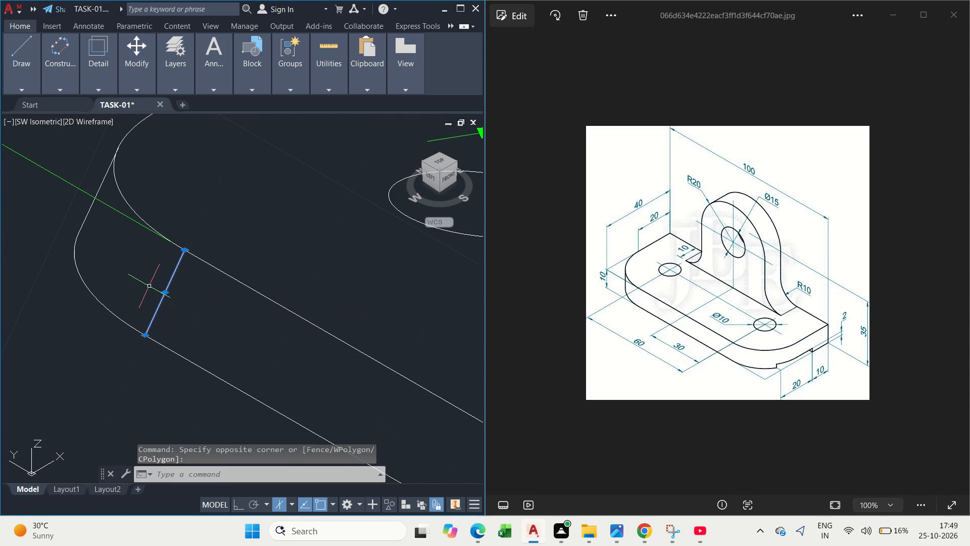
pyautogui.press('Delete')
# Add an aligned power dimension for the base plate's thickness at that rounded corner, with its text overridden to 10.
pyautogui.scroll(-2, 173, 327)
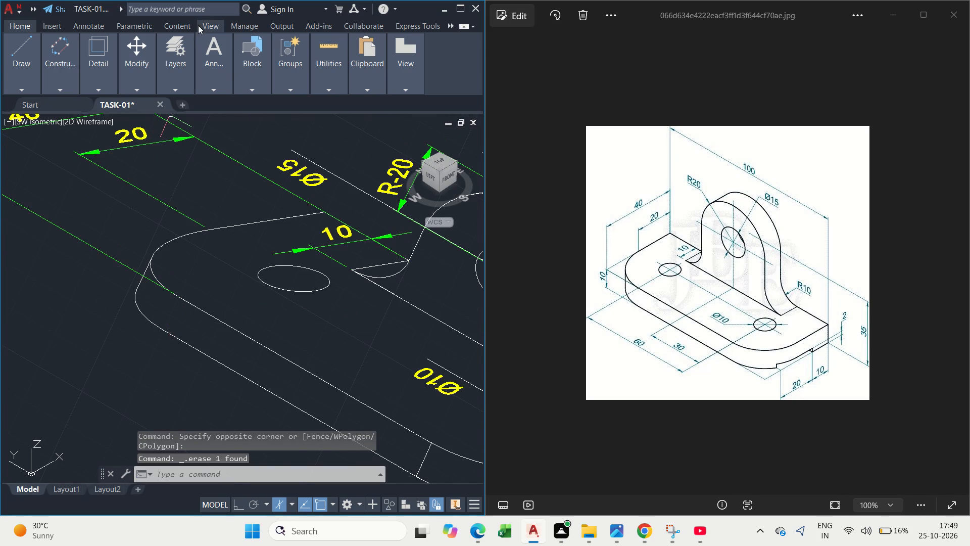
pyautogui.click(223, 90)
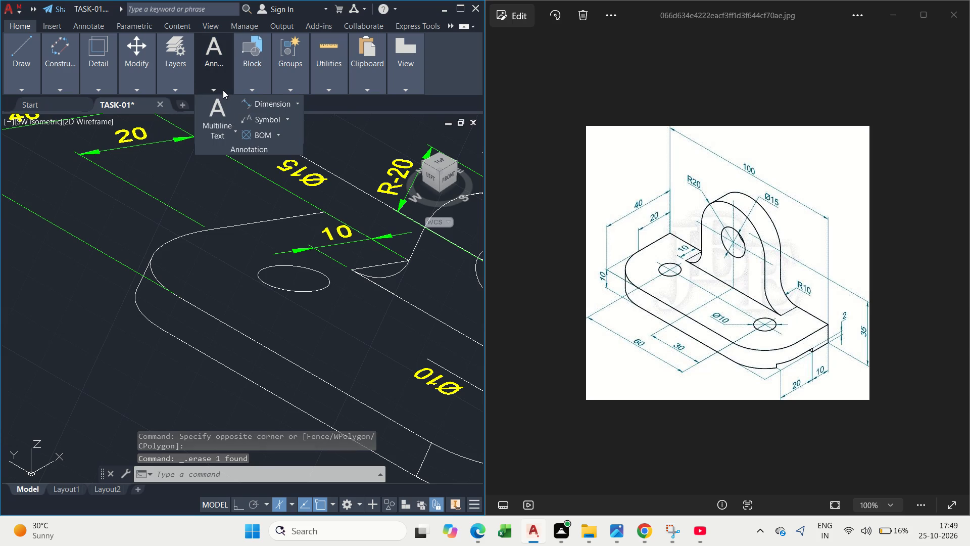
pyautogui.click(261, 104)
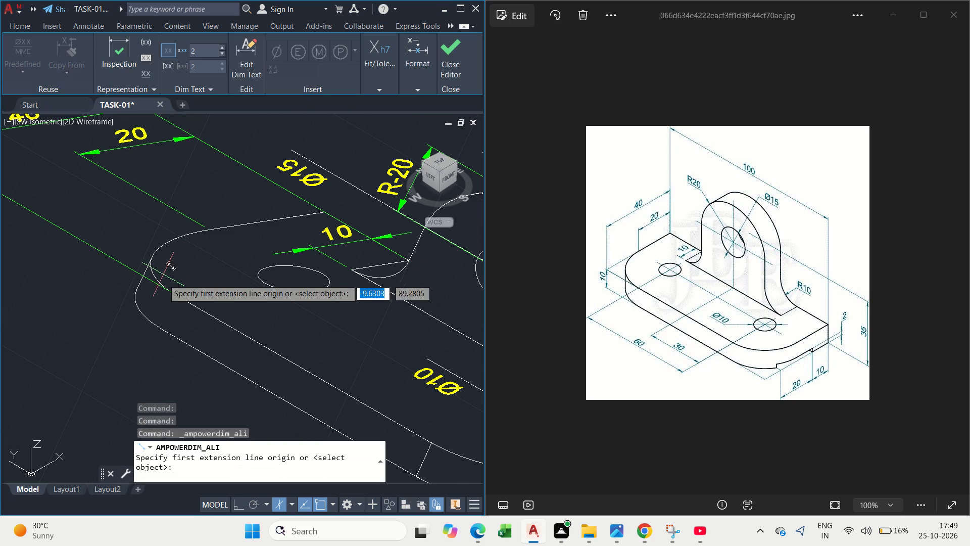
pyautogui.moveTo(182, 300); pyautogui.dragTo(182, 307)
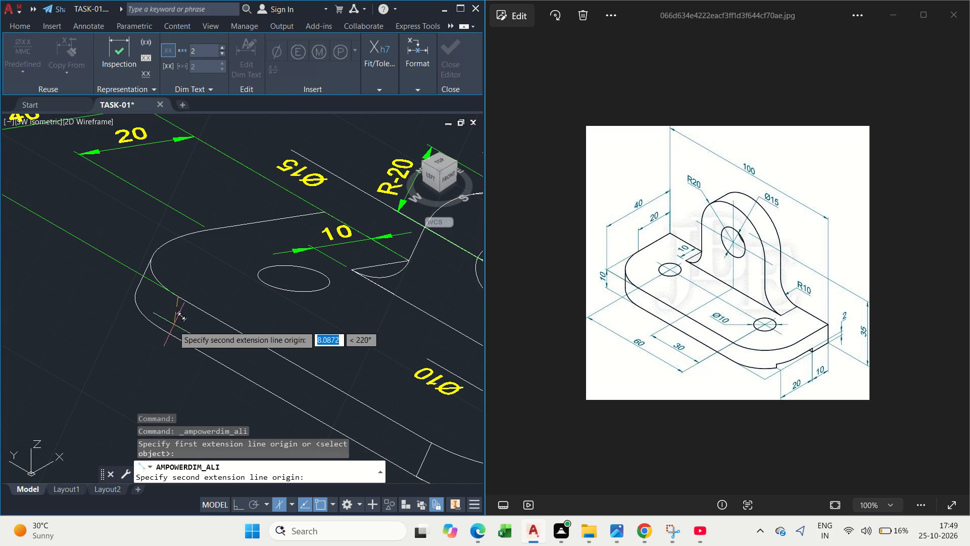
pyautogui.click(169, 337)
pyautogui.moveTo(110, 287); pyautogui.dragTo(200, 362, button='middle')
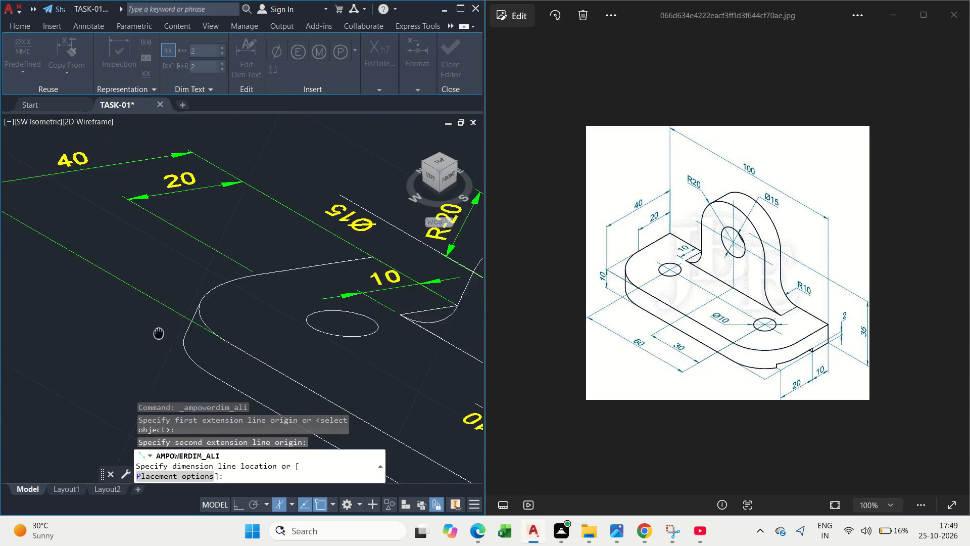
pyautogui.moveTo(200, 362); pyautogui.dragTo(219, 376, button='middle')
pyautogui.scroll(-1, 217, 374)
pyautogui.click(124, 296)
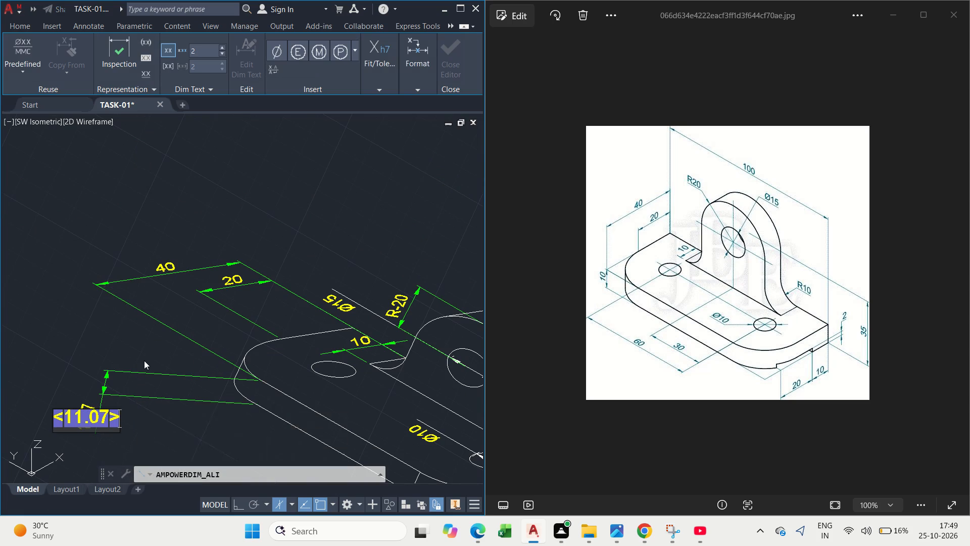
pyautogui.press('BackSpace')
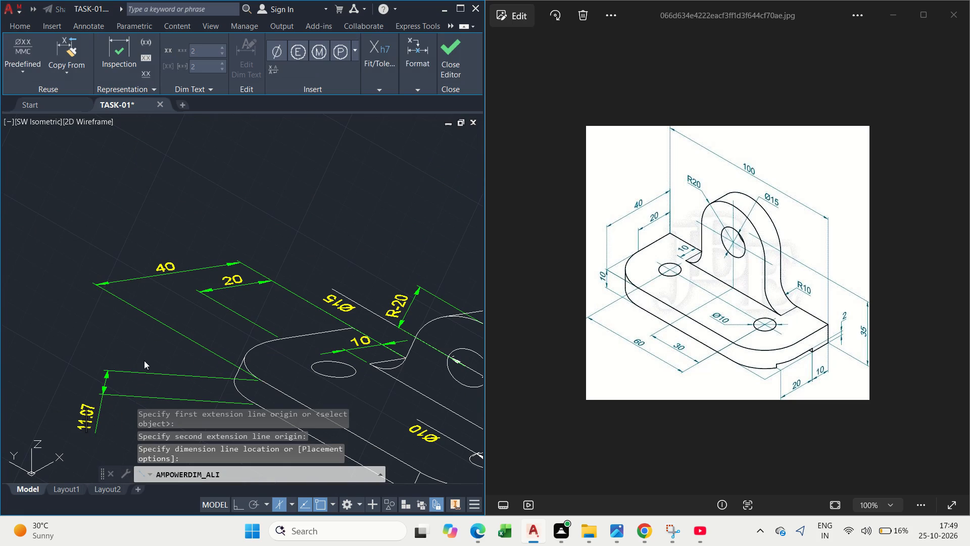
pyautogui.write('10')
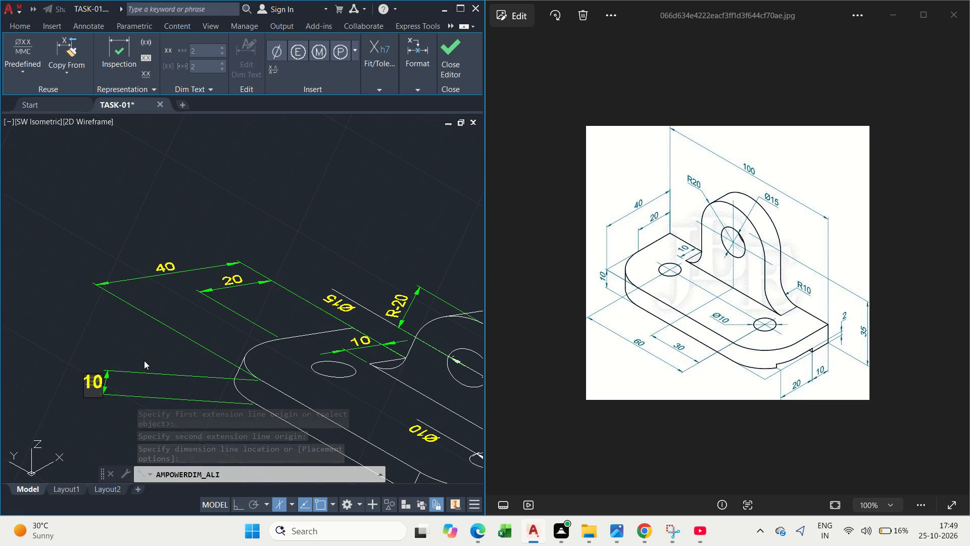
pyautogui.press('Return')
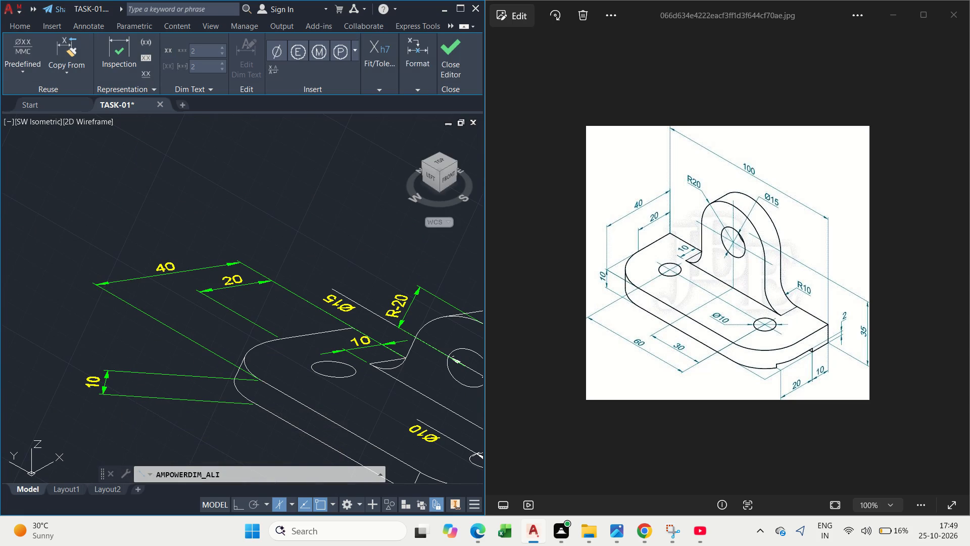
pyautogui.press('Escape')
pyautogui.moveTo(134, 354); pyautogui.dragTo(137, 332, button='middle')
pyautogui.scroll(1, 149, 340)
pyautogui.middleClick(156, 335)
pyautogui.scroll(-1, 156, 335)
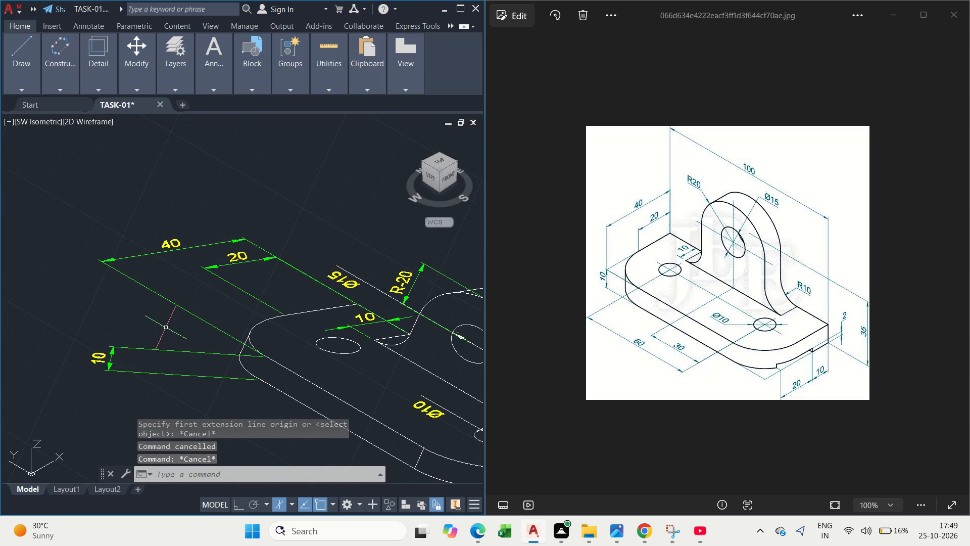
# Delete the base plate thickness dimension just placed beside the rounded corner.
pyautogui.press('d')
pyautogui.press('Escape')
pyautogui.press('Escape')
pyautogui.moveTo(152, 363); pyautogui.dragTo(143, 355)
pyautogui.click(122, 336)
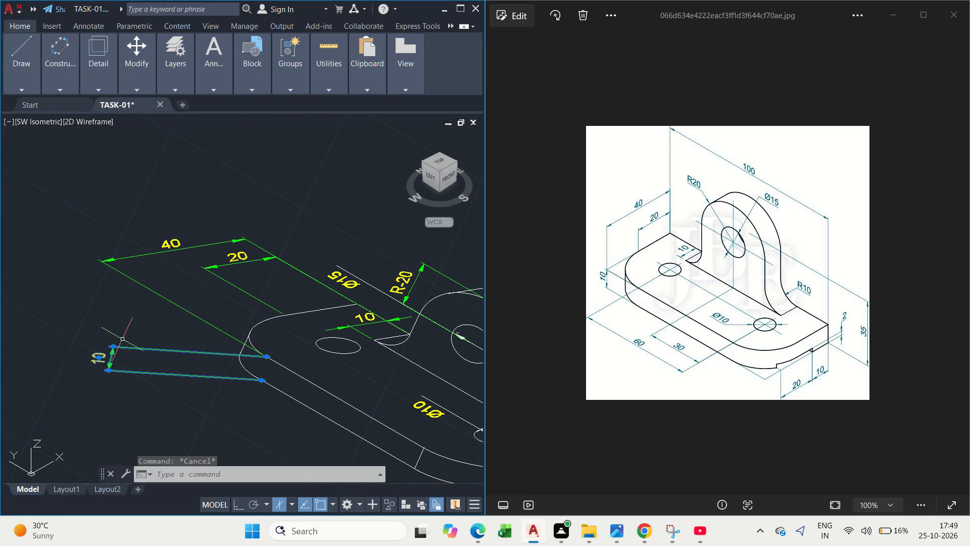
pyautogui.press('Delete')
# Dimension the base plate's thickness at the rounded corner with DIMALIGNED, placing the dimension line outside the plate.
pyautogui.write('AL')
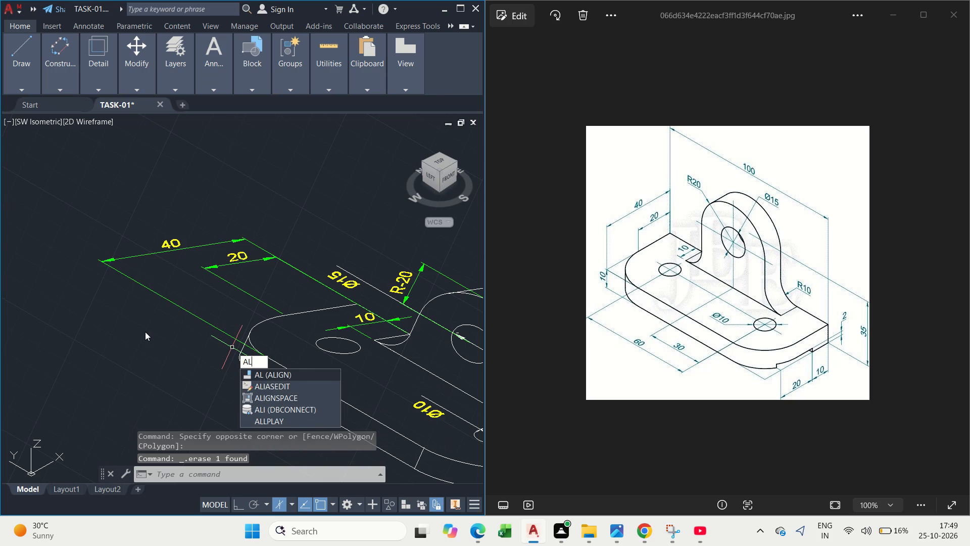
pyautogui.press('Escape')
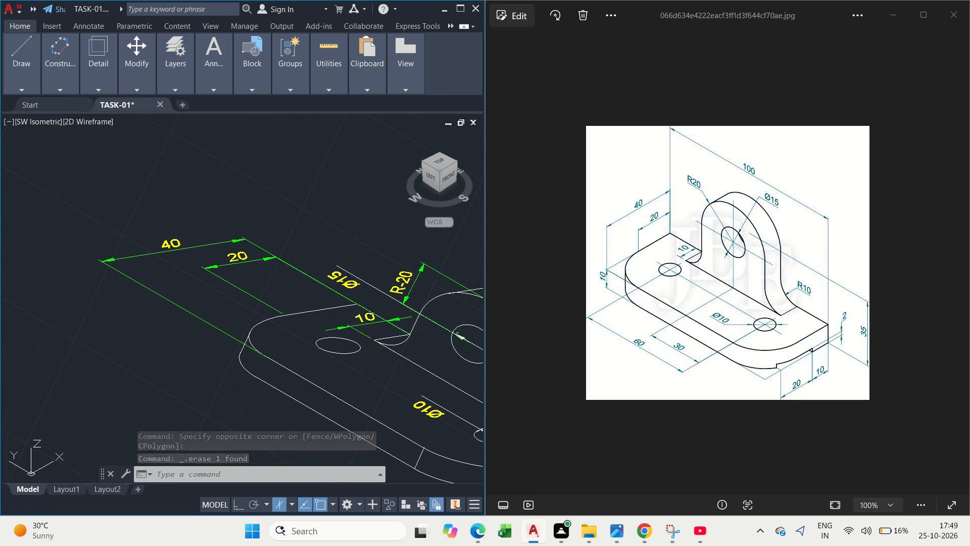
pyautogui.press('d')
pyautogui.press('i')
pyautogui.press('m')
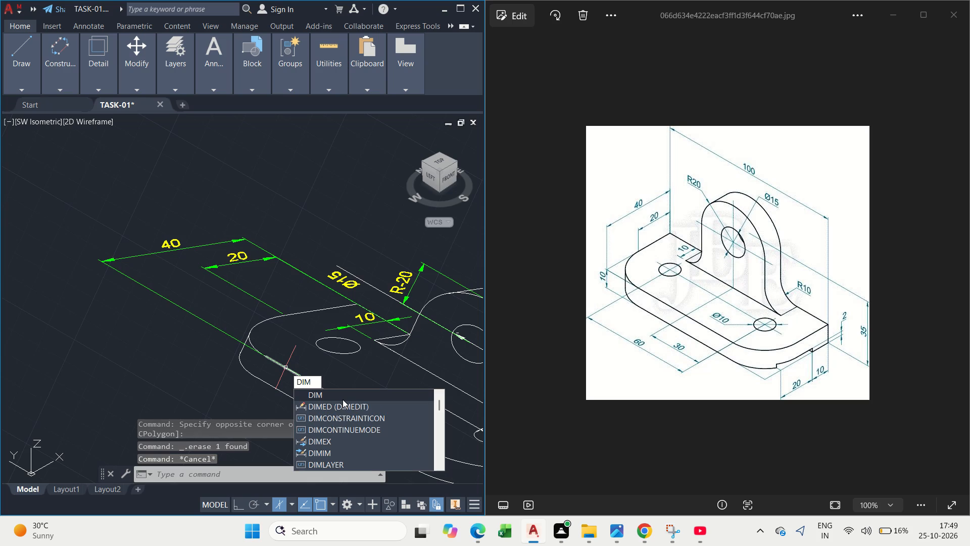
pyautogui.press('a')
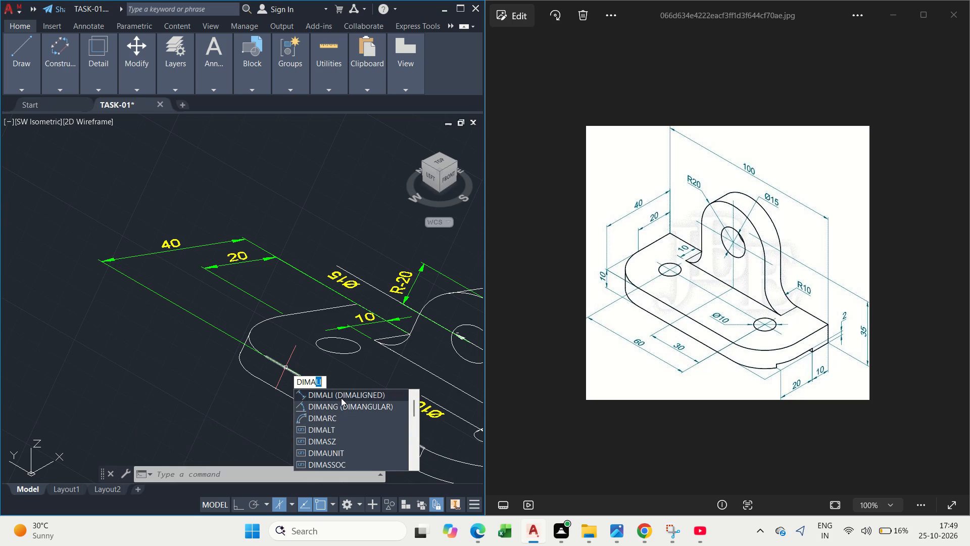
pyautogui.click(341, 398)
pyautogui.scroll(1, 244, 366)
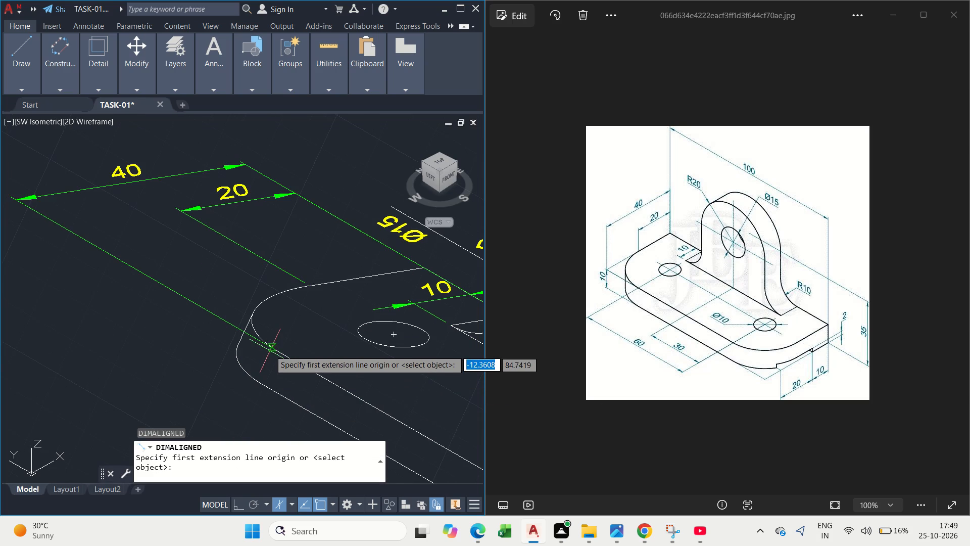
pyautogui.click(276, 350)
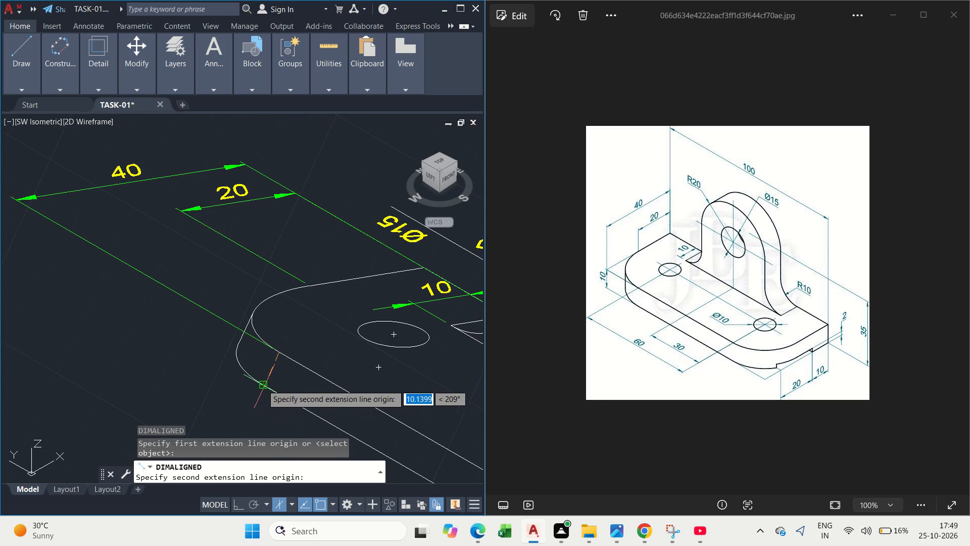
pyautogui.click(262, 385)
pyautogui.click(154, 291)
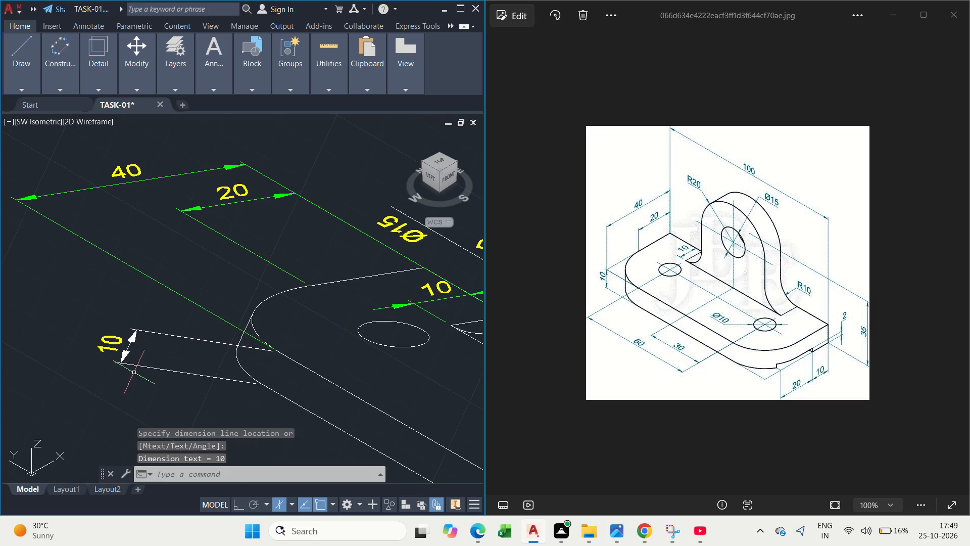
pyautogui.press('Escape')
# Apply the Oblique dimension edit to the thickness dimension, slanting its extension lines roughly along the base plate's long edge.
pyautogui.scroll(-1, 160, 253)
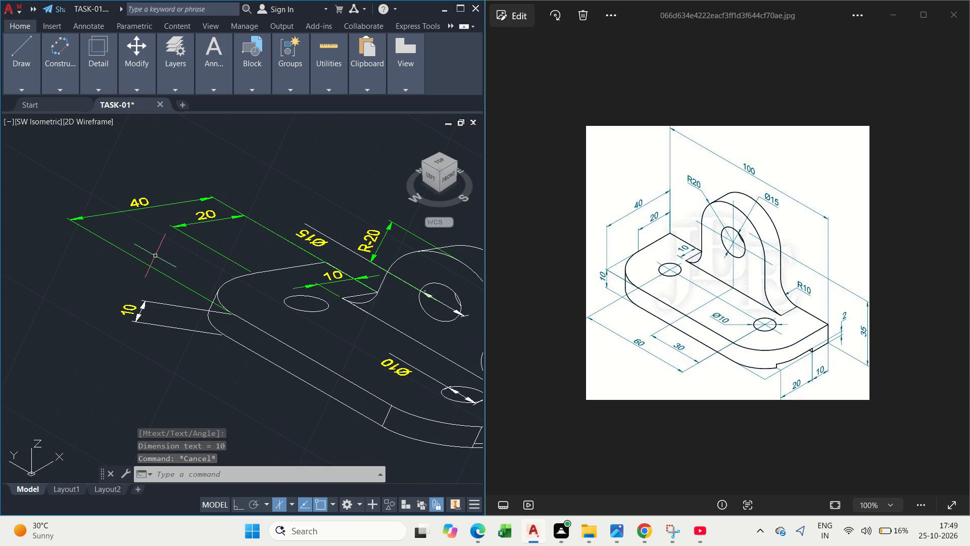
pyautogui.write('EDI')
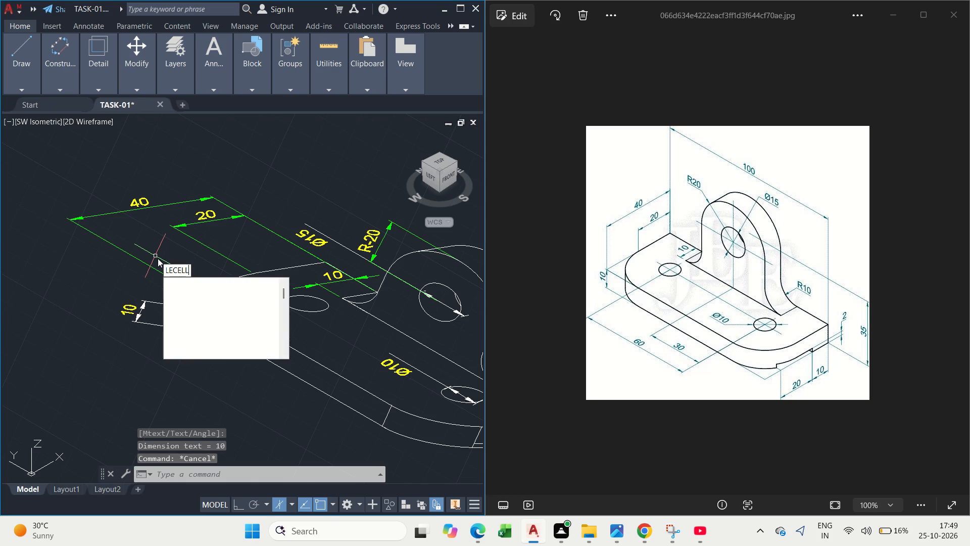
pyautogui.press('Escape')
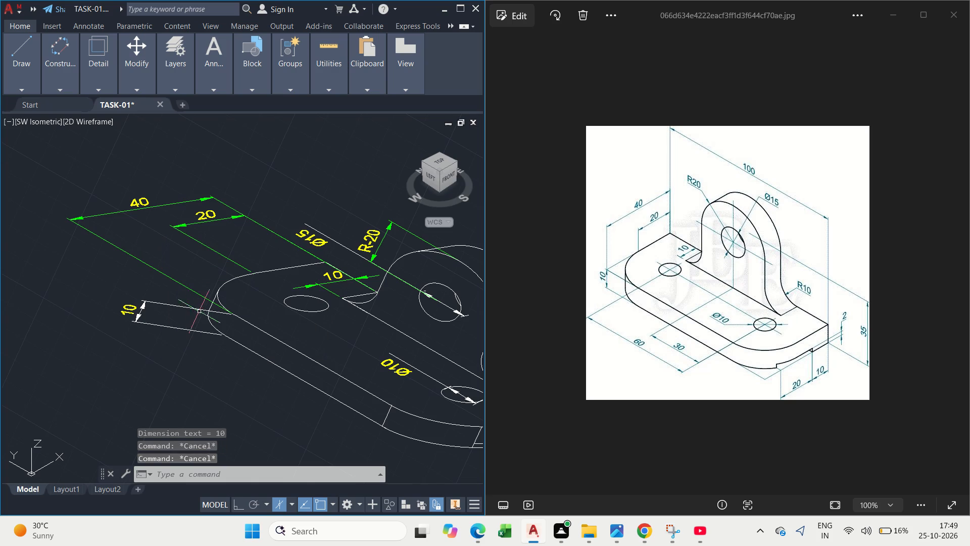
pyautogui.write('DIM')
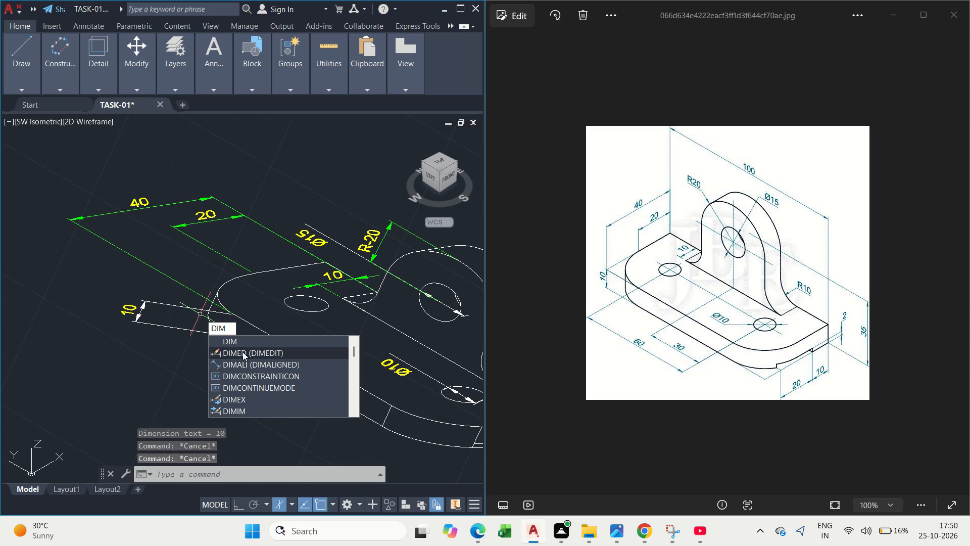
pyautogui.click(243, 352)
pyautogui.moveTo(274, 418); pyautogui.dragTo(243, 352)
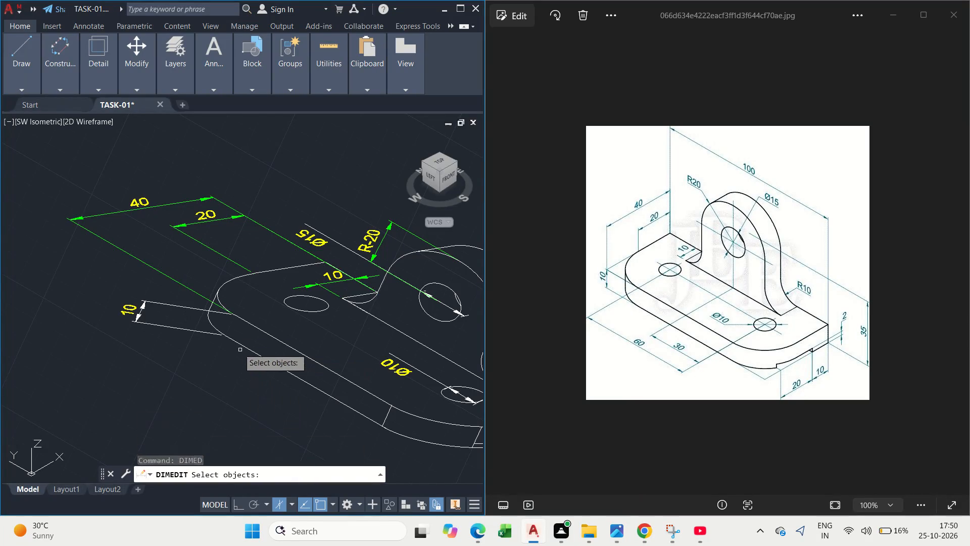
pyautogui.click(179, 308)
pyautogui.press('space')
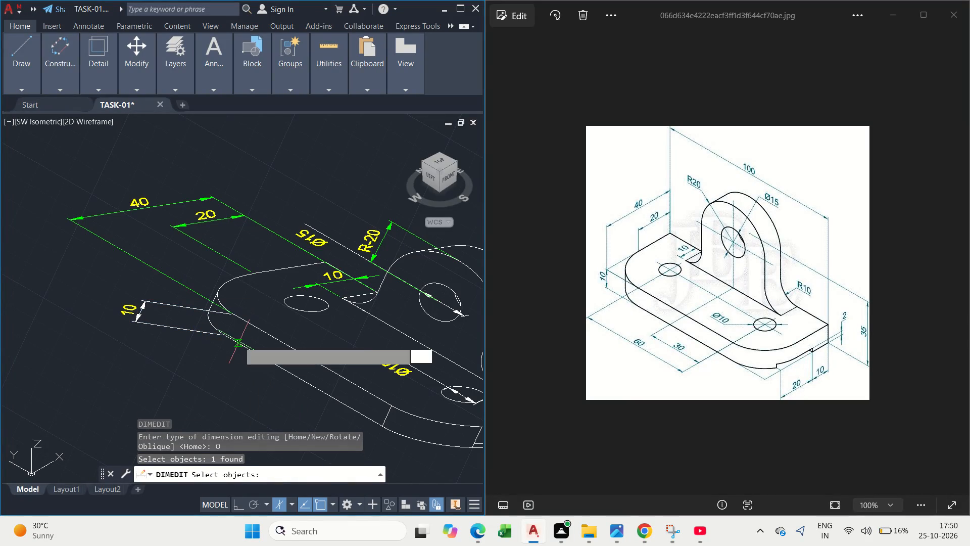
pyautogui.click(251, 319)
pyautogui.click(173, 289)
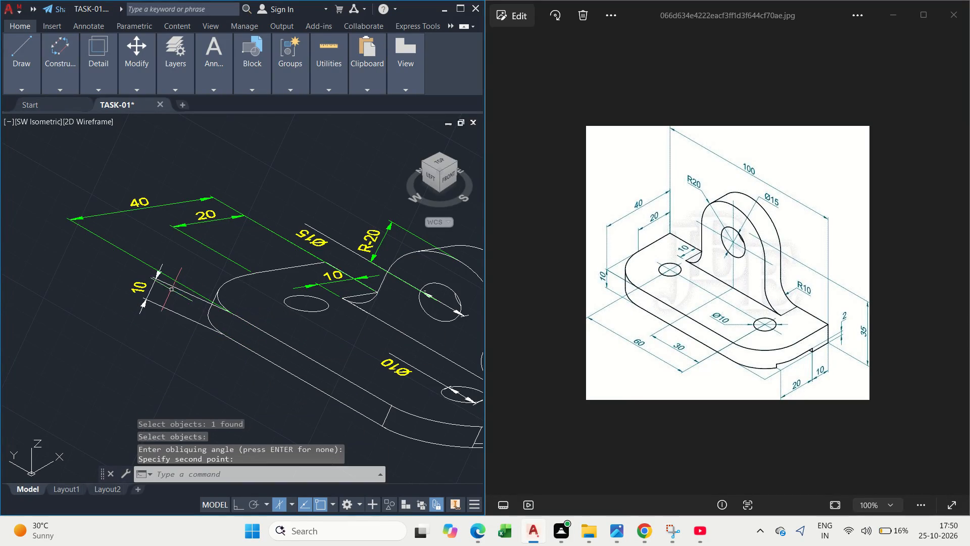
pyautogui.scroll(3, 177, 286)
pyautogui.press('Escape')
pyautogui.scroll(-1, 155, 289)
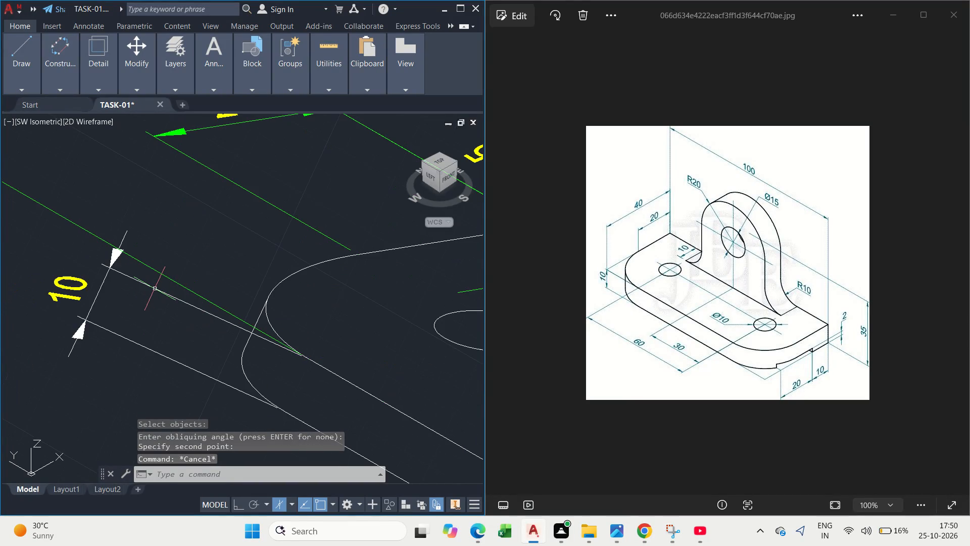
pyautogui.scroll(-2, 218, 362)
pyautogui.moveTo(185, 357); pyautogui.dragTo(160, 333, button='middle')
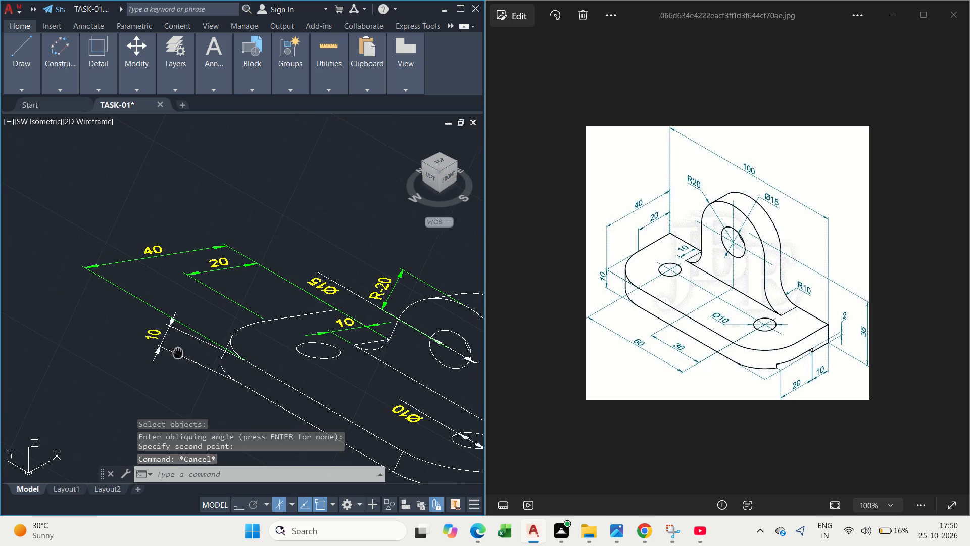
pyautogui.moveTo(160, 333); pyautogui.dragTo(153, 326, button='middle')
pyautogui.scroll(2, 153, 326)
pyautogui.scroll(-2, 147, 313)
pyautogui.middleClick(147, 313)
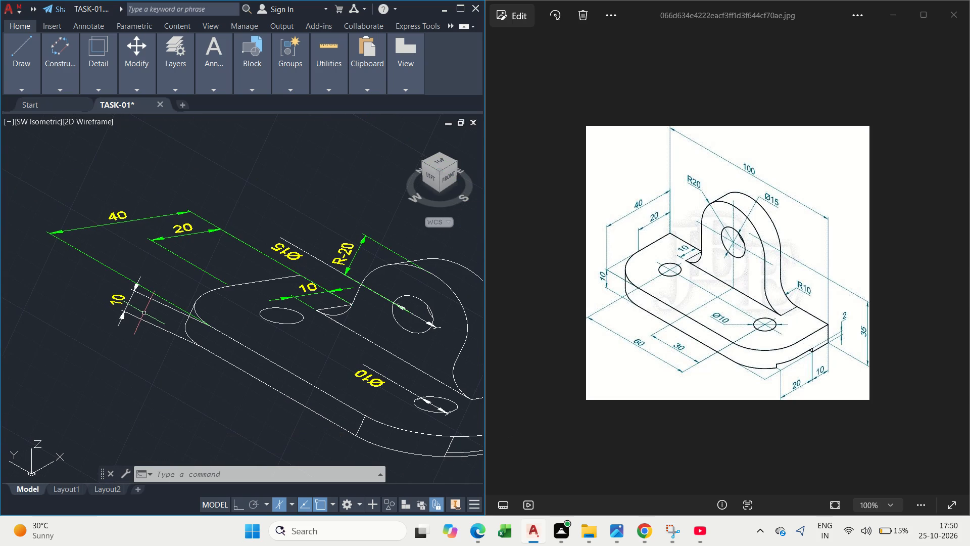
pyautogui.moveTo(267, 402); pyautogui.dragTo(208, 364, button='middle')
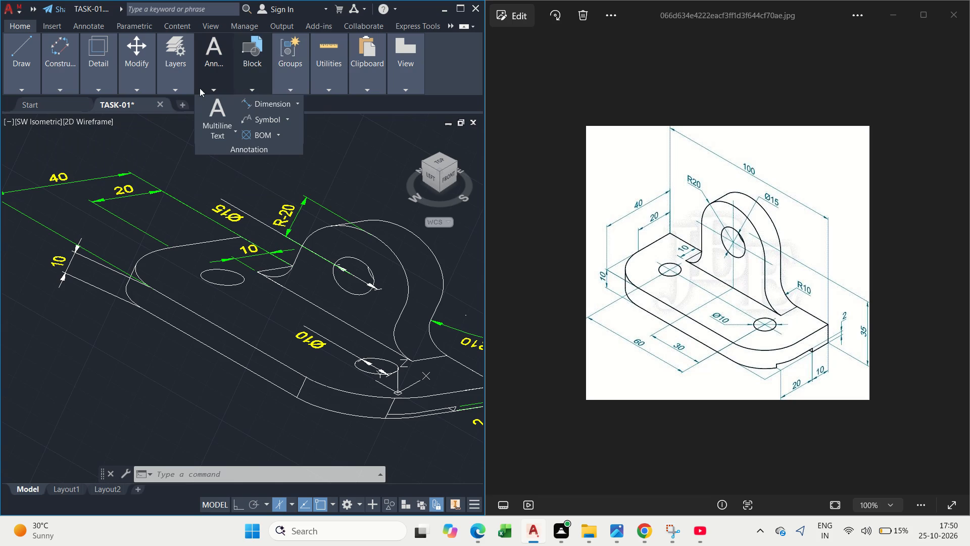
# Start an aligned power dimension and enable the Midpoint object snap for picking its extension line origins.
pyautogui.click(224, 89)
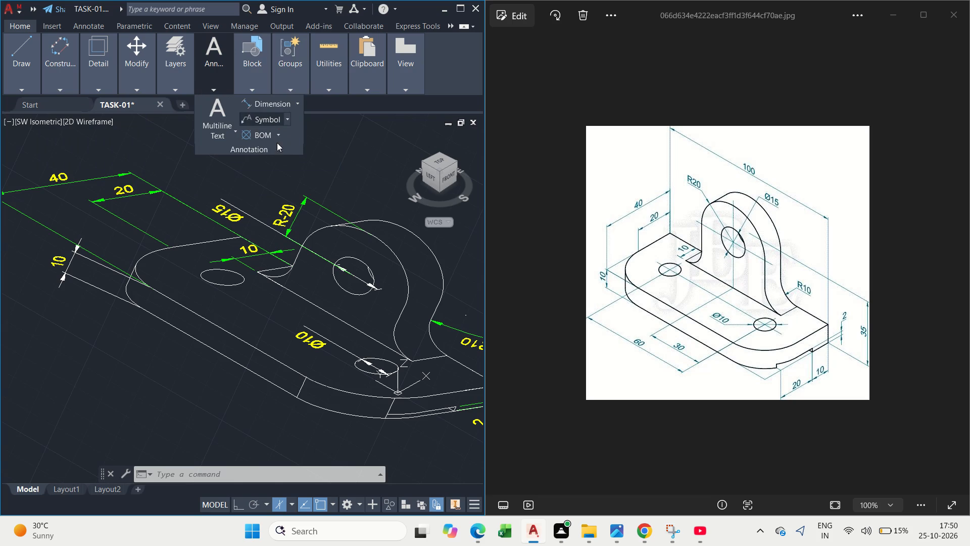
pyautogui.click(295, 105)
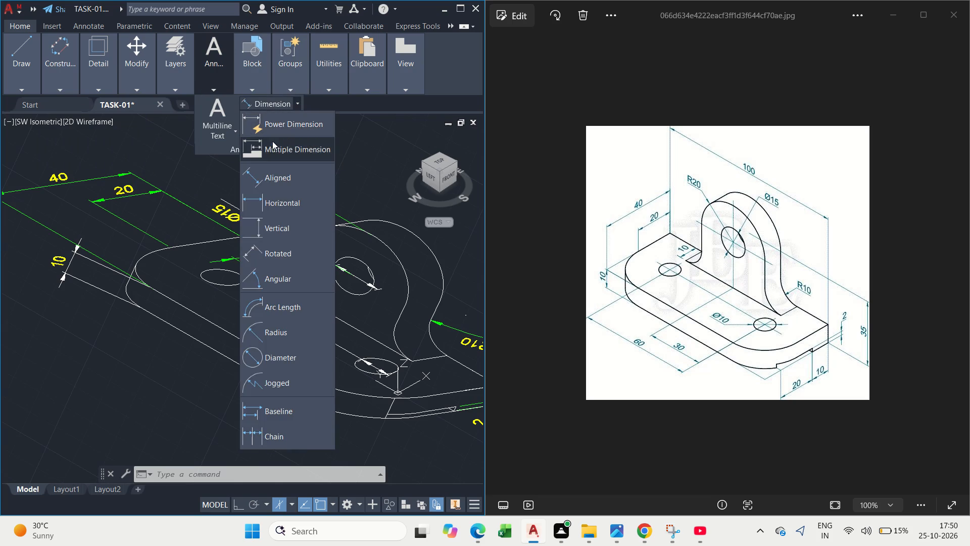
pyautogui.click(272, 183)
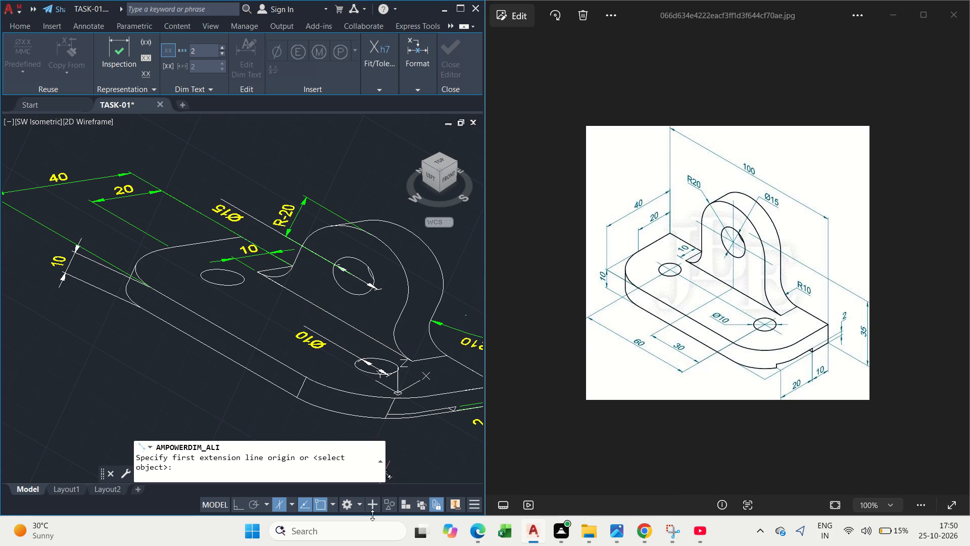
pyautogui.click(333, 504)
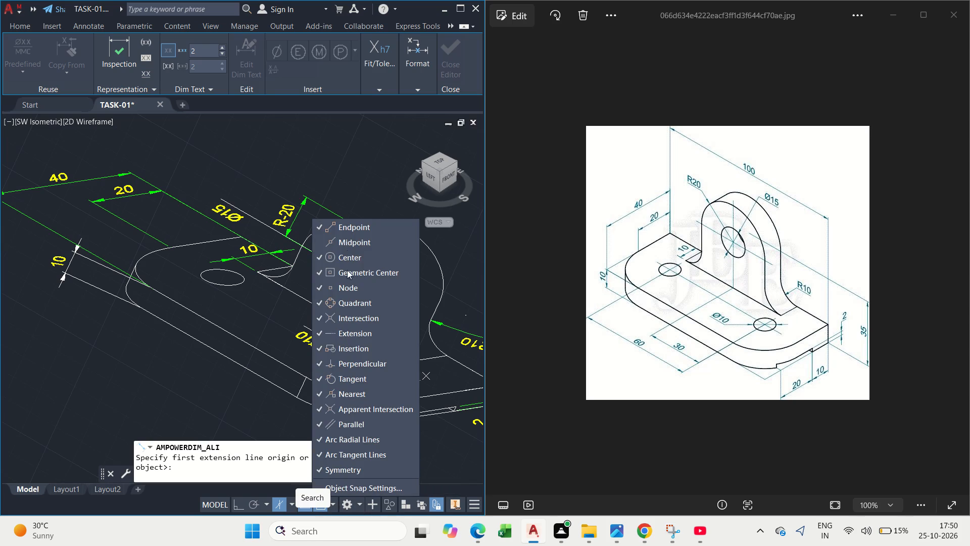
pyautogui.click(346, 243)
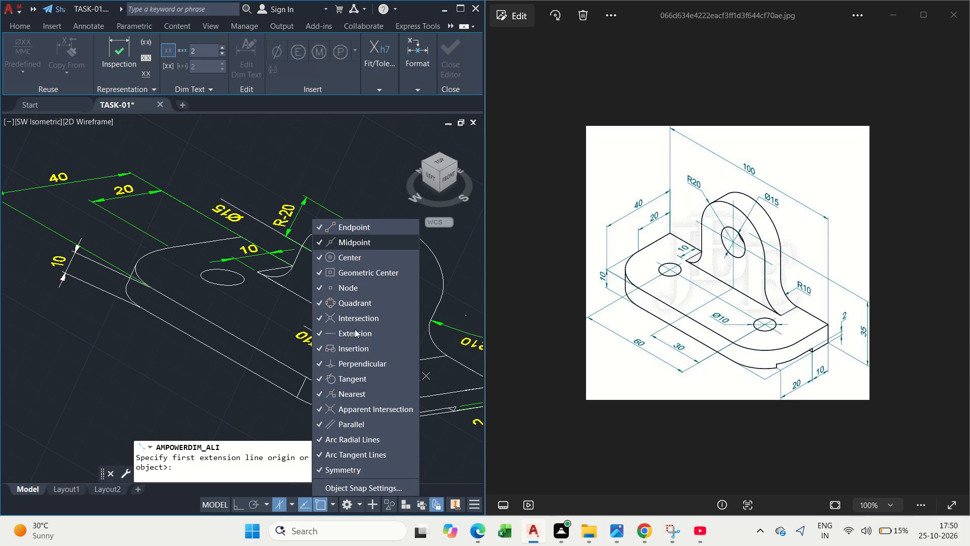
pyautogui.click(289, 366)
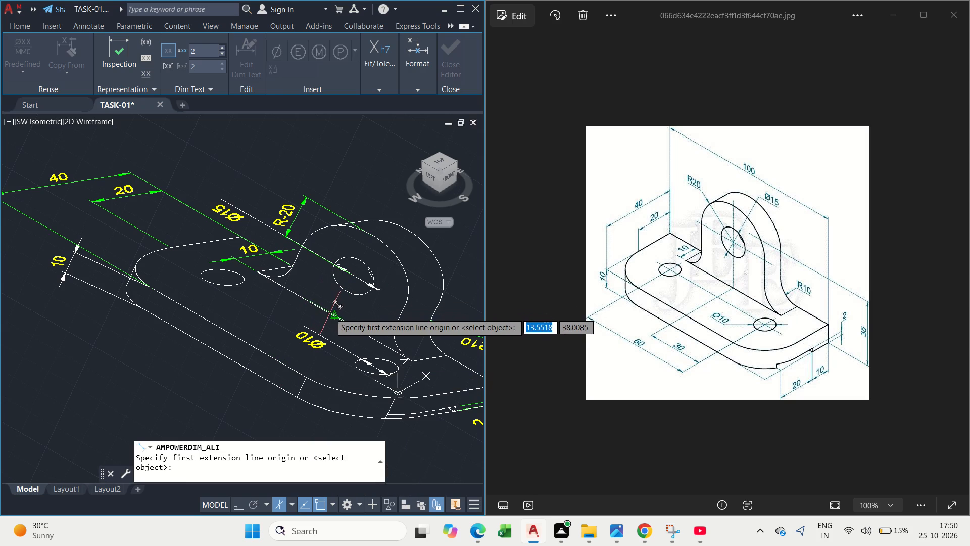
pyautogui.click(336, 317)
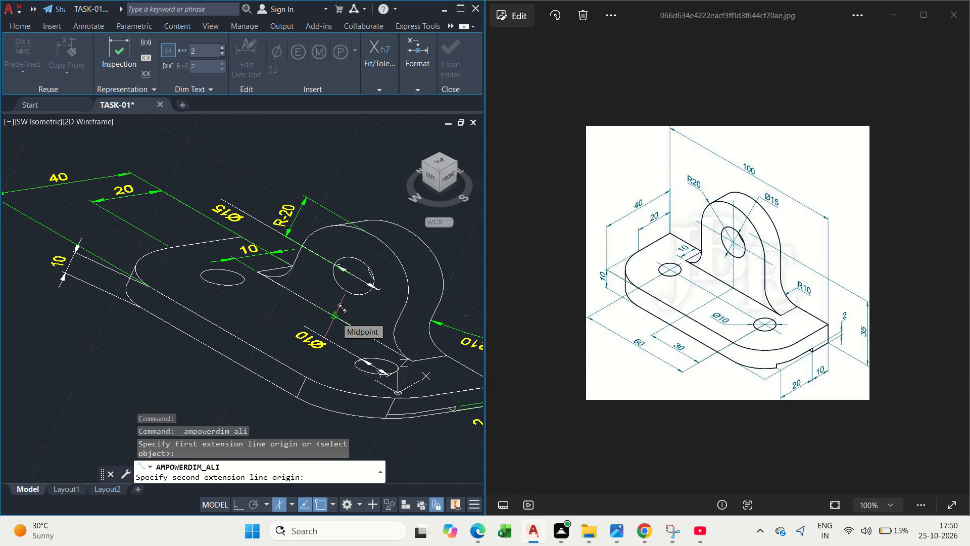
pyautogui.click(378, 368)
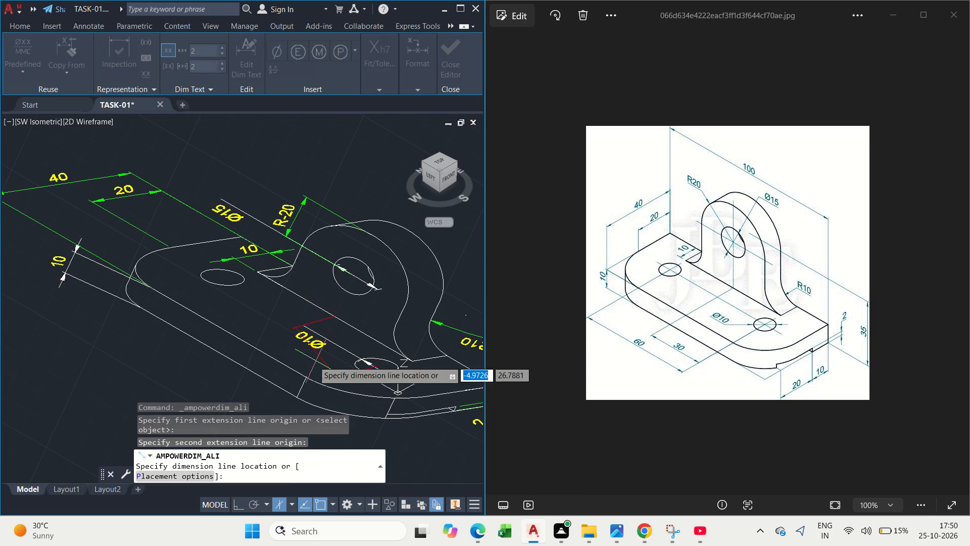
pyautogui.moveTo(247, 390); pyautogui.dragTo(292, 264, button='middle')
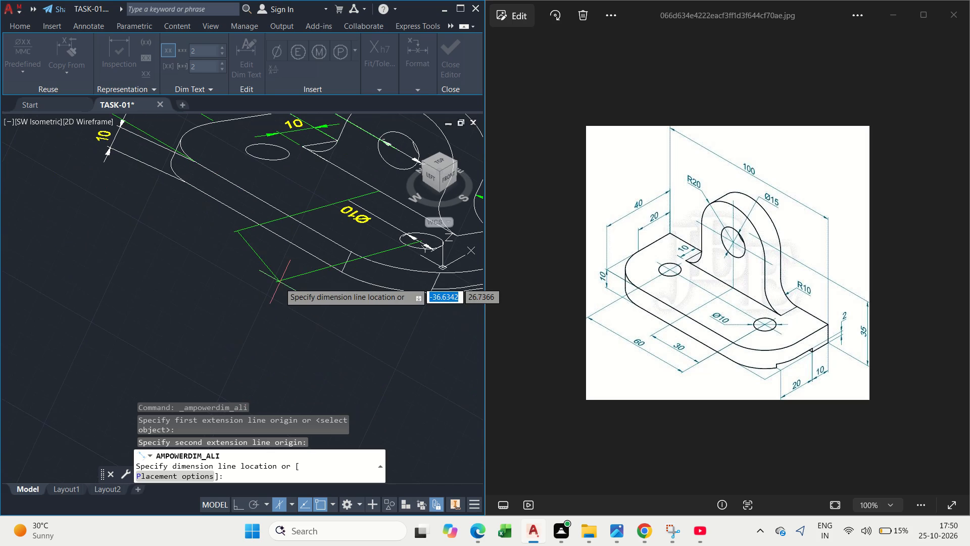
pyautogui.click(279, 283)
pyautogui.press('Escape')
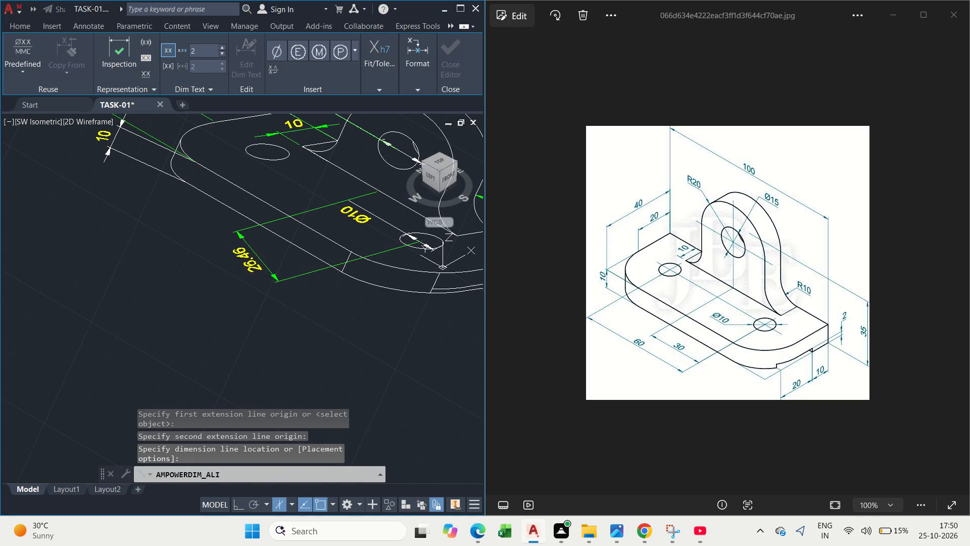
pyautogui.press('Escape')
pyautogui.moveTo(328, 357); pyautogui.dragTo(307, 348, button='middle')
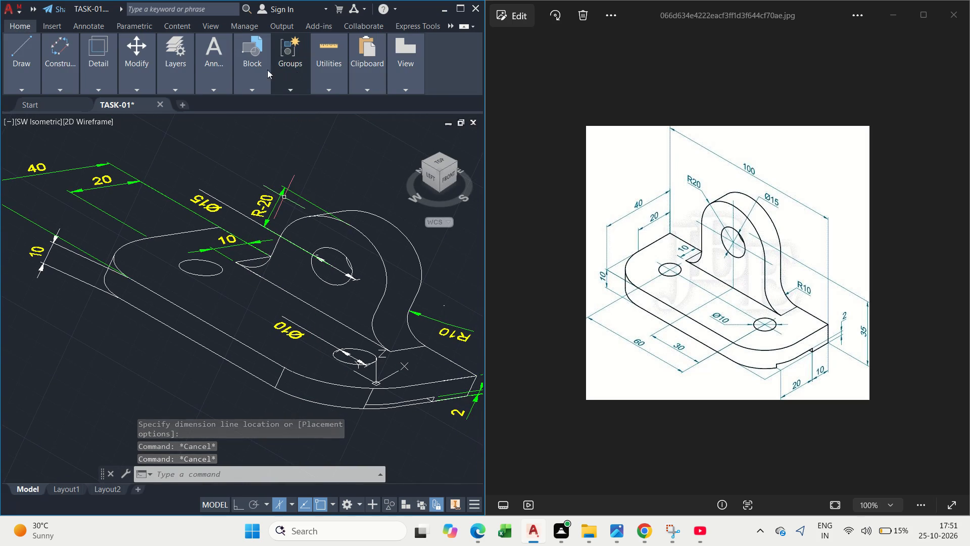
# Add an aligned power dimension from the midpoint of the upright lug's base edge to its near end, placed outside the base plate's long side.
pyautogui.click(218, 89)
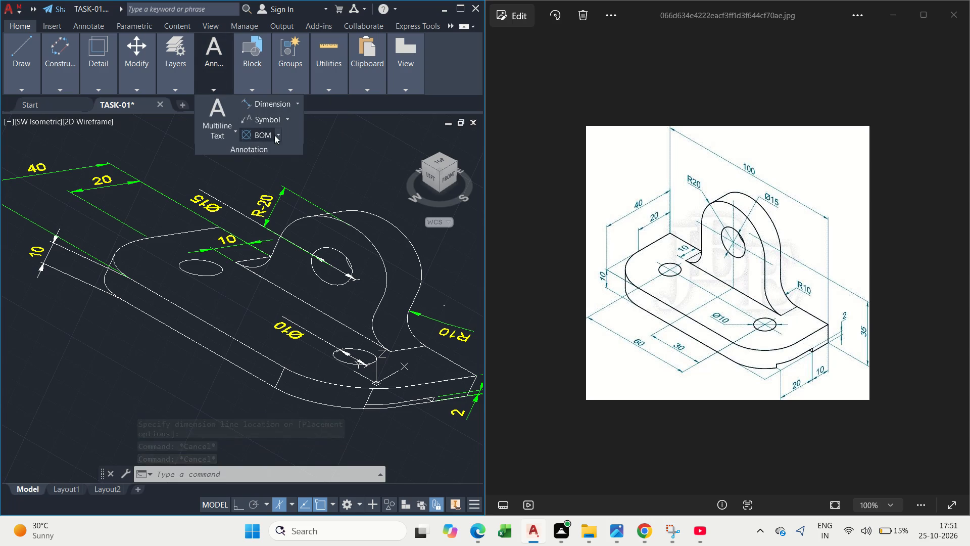
pyautogui.click(295, 98)
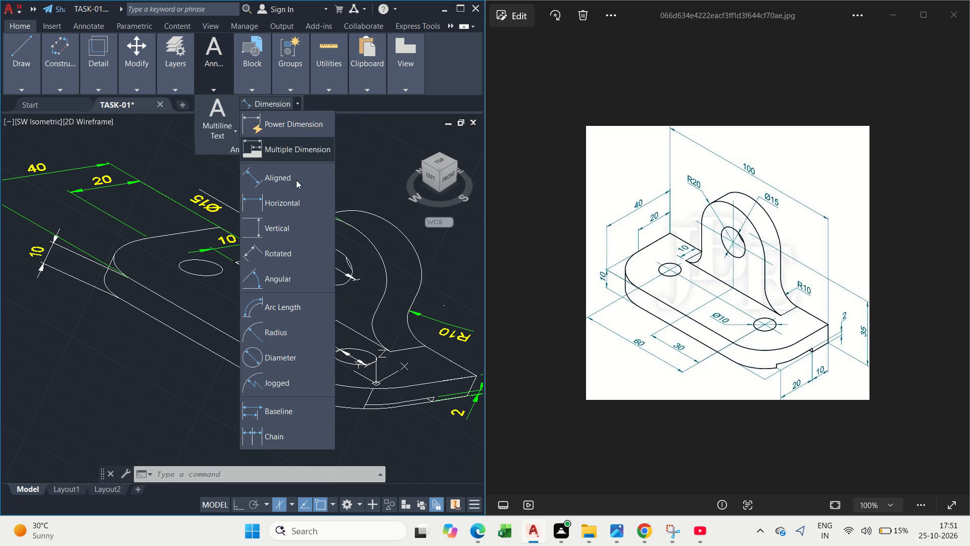
pyautogui.click(296, 180)
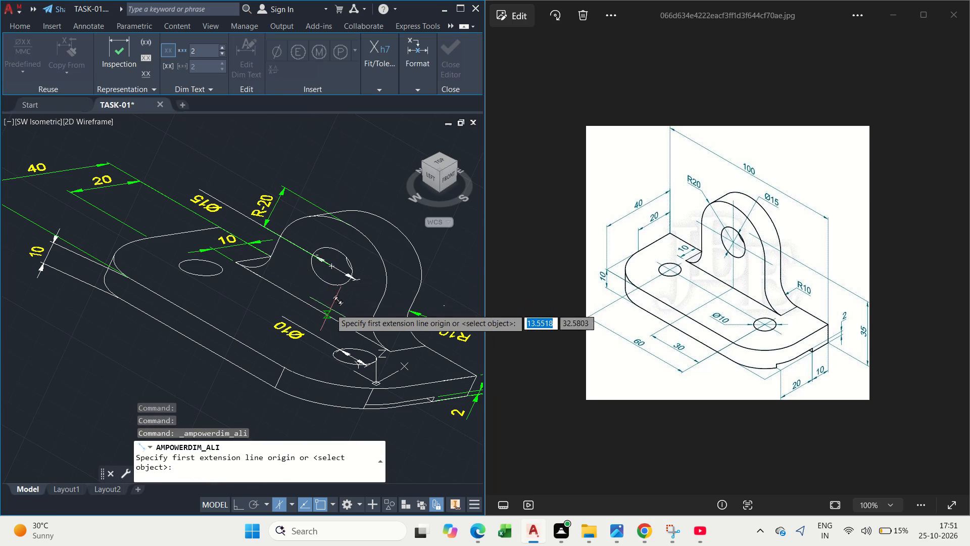
pyautogui.click(310, 308)
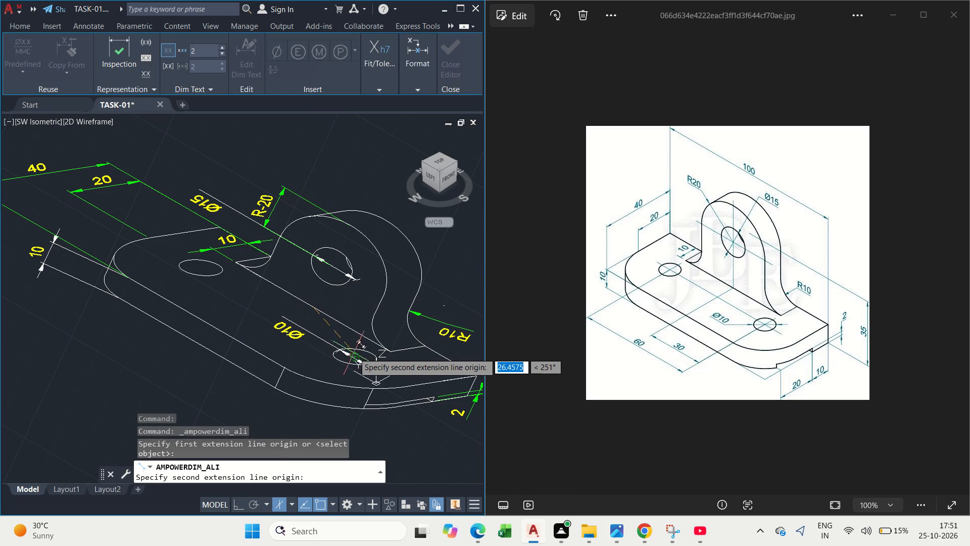
pyautogui.click(388, 351)
pyautogui.scroll(-1, 246, 356)
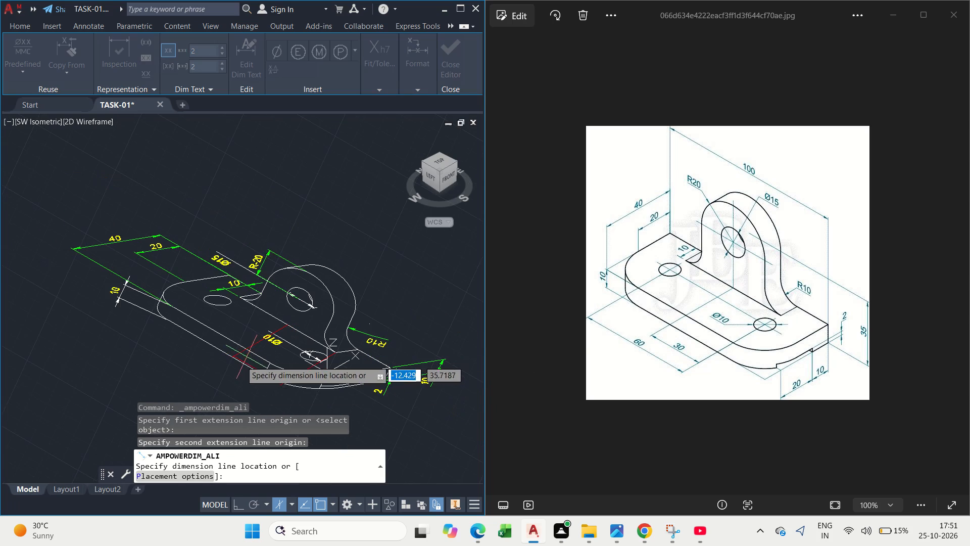
pyautogui.click(213, 380)
pyautogui.moveTo(251, 380); pyautogui.dragTo(290, 308, button='middle')
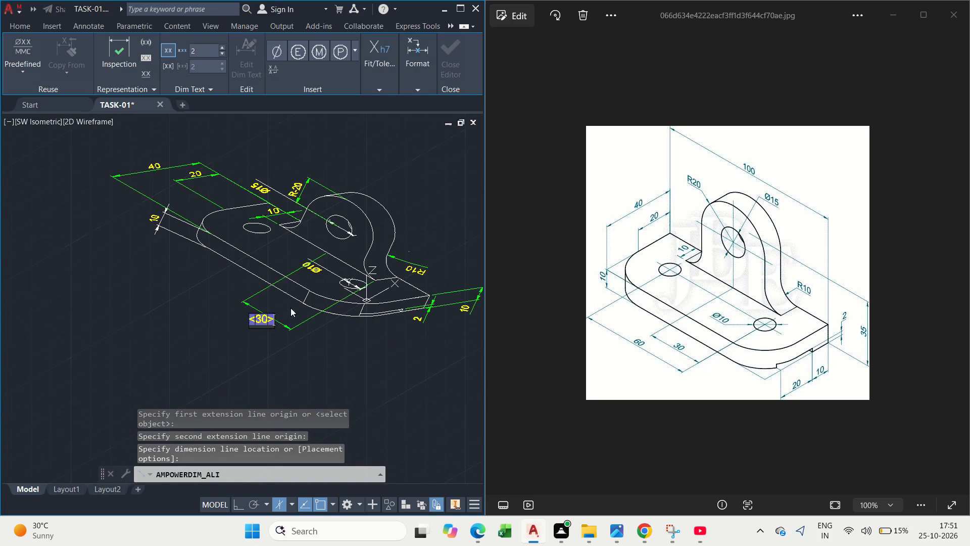
pyautogui.click(275, 347)
# Dimension the spacing between the centres of the base plate's two holes, placing the line beyond the 30 dimension.
pyautogui.scroll(3, 258, 335)
pyautogui.moveTo(290, 280); pyautogui.dragTo(286, 297, button='middle')
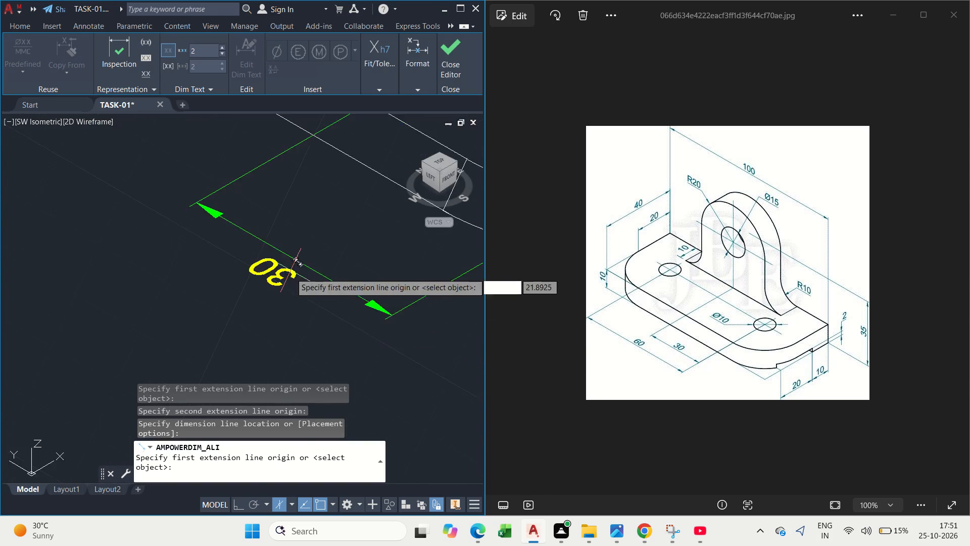
pyautogui.moveTo(286, 297); pyautogui.dragTo(253, 380, button='middle')
pyautogui.scroll(-2, 253, 380)
pyautogui.moveTo(320, 343); pyautogui.dragTo(313, 305, button='middle')
pyautogui.scroll(-1, 313, 305)
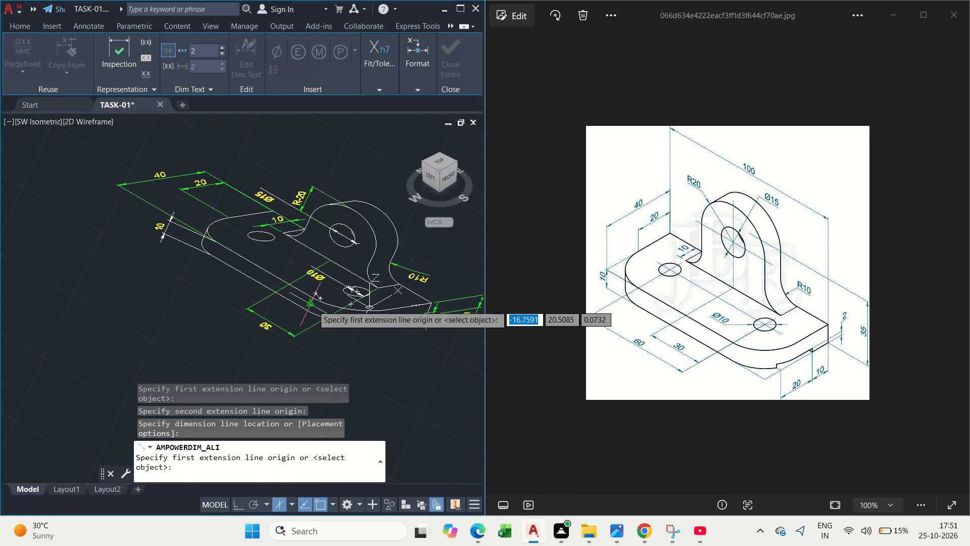
pyautogui.scroll(2, 269, 233)
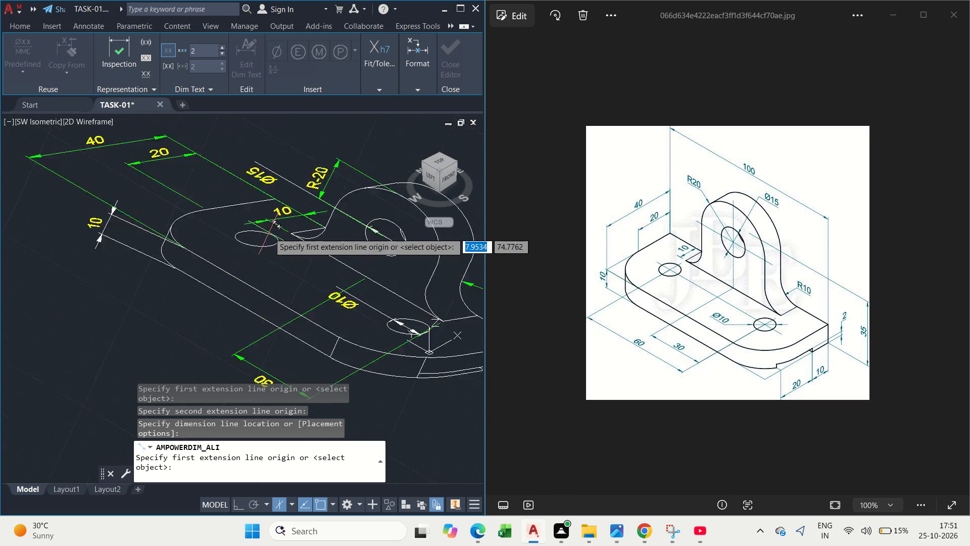
pyautogui.scroll(1, 269, 233)
pyautogui.click(249, 244)
pyautogui.scroll(-1, 249, 244)
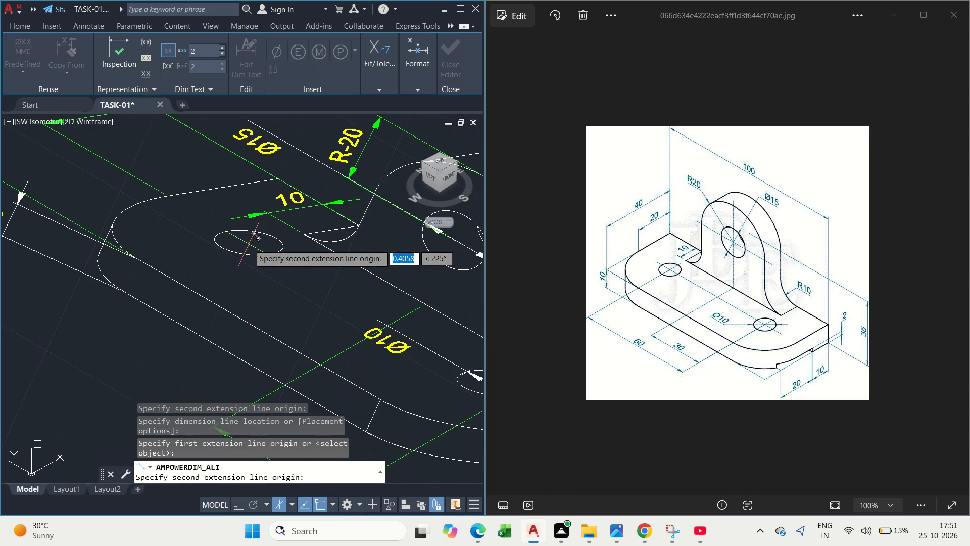
pyautogui.scroll(3, 400, 326)
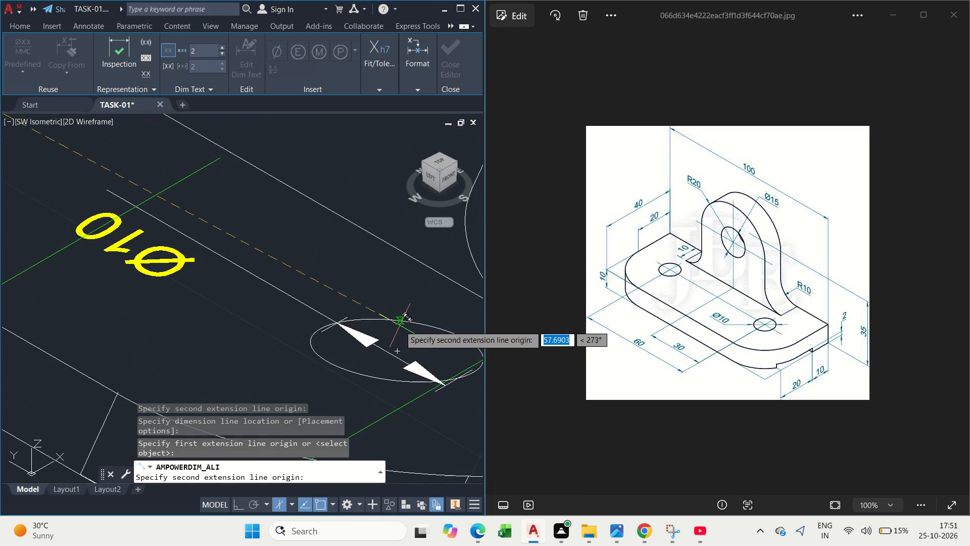
pyautogui.click(397, 349)
pyautogui.moveTo(341, 339); pyautogui.dragTo(444, 293, button='middle')
pyautogui.scroll(-2, 370, 326)
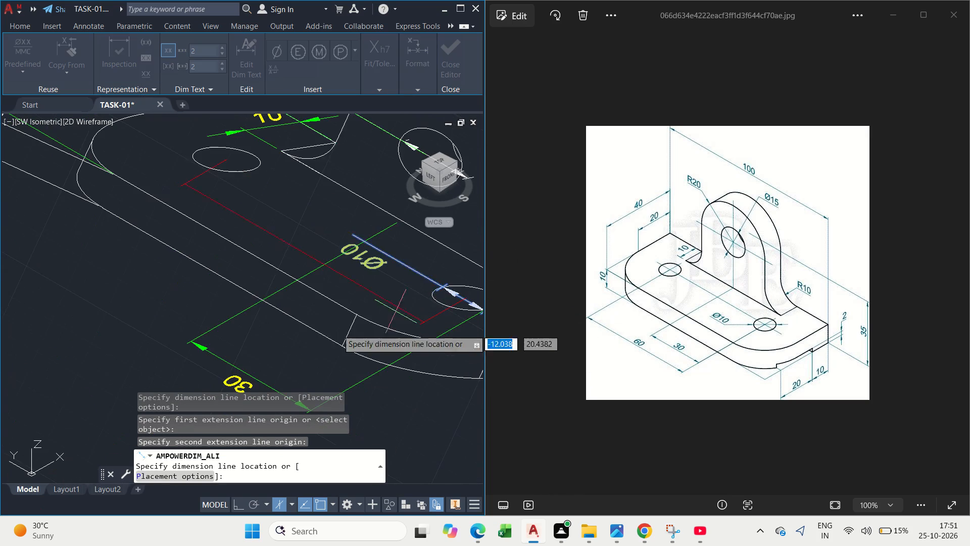
pyautogui.moveTo(303, 330); pyautogui.dragTo(411, 266, button='middle')
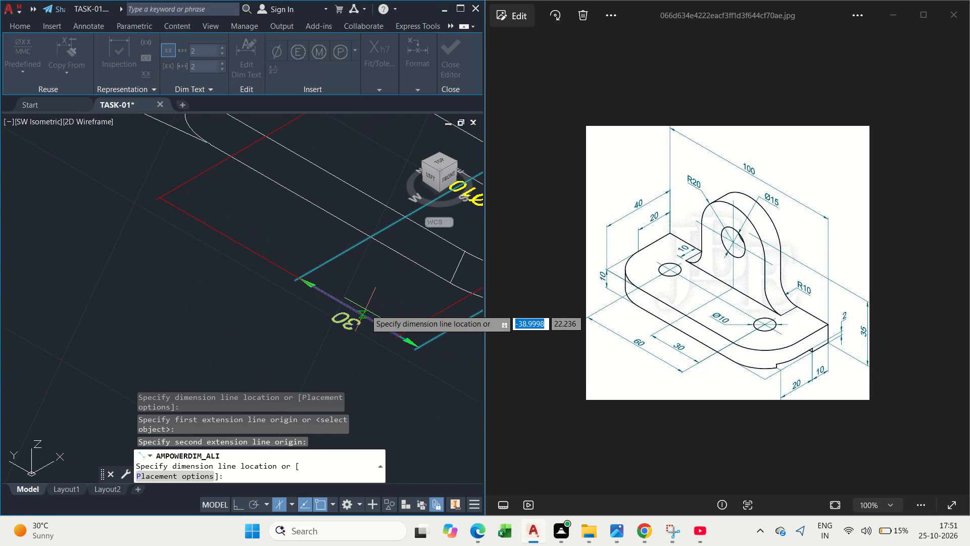
pyautogui.moveTo(365, 309); pyautogui.dragTo(420, 262, button='middle')
pyautogui.scroll(-1, 365, 309)
pyautogui.click(399, 286)
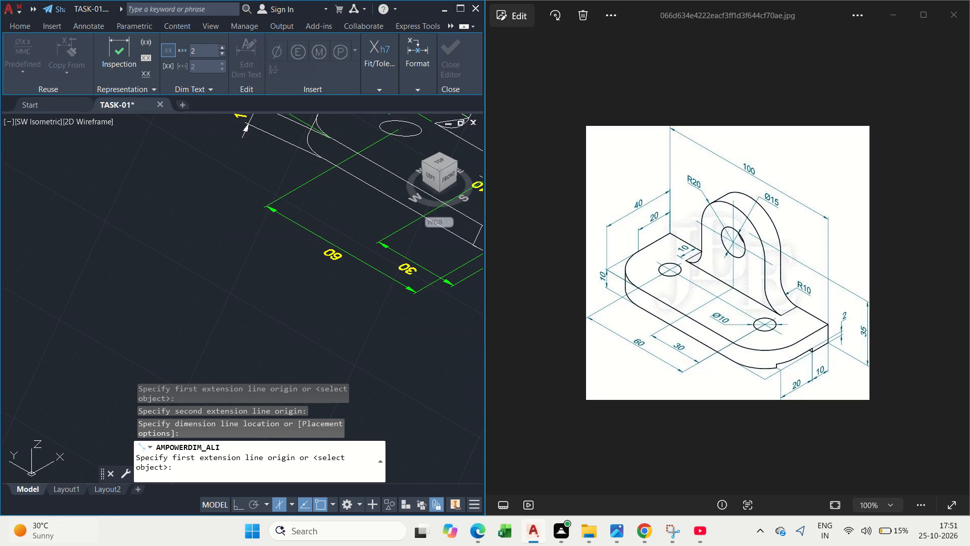
pyautogui.press('Escape')
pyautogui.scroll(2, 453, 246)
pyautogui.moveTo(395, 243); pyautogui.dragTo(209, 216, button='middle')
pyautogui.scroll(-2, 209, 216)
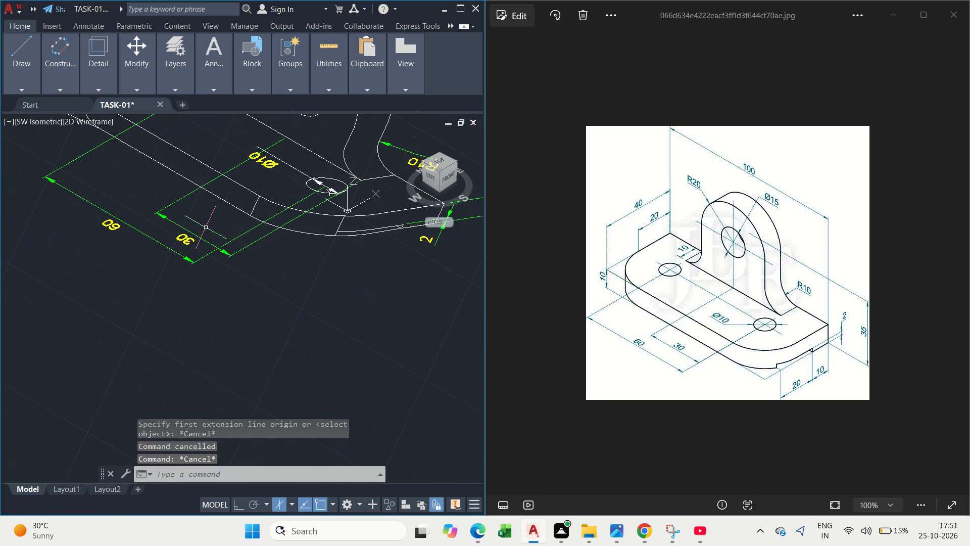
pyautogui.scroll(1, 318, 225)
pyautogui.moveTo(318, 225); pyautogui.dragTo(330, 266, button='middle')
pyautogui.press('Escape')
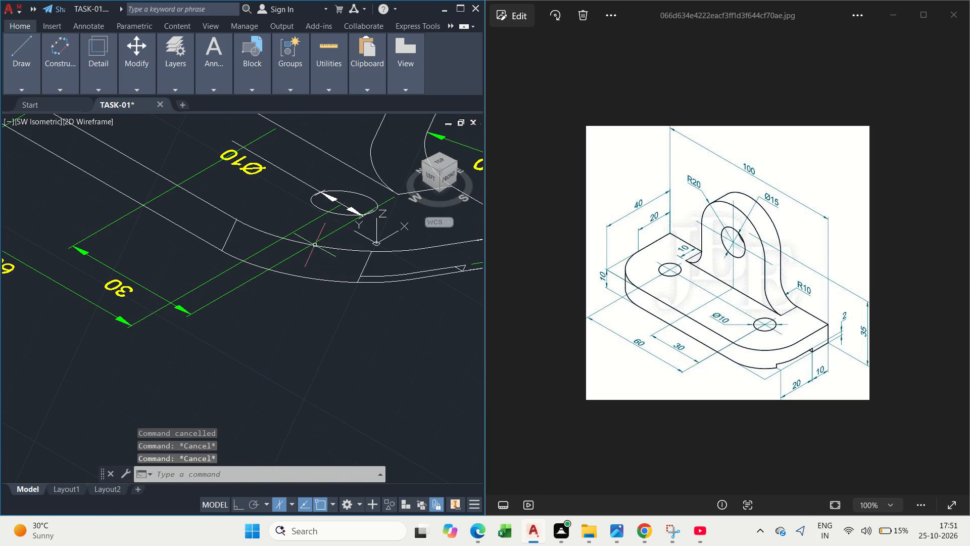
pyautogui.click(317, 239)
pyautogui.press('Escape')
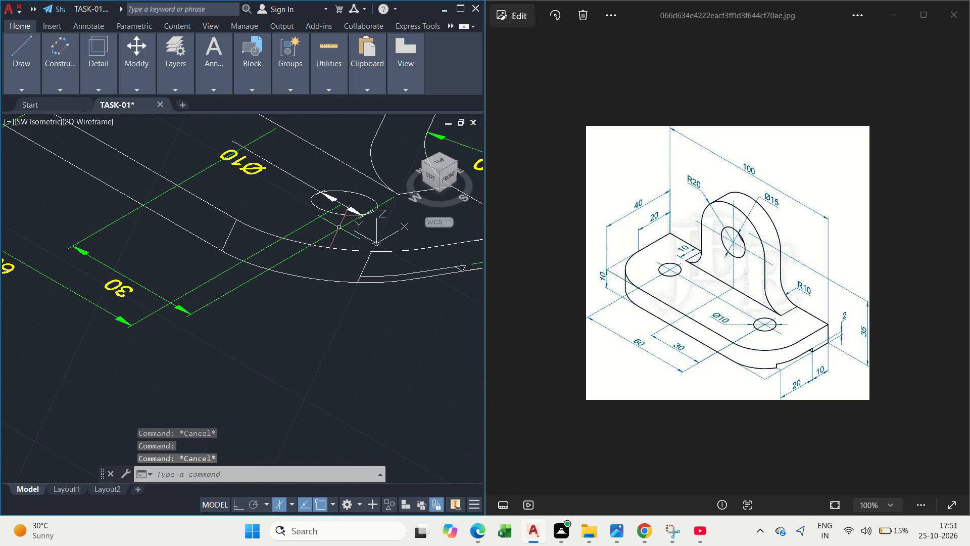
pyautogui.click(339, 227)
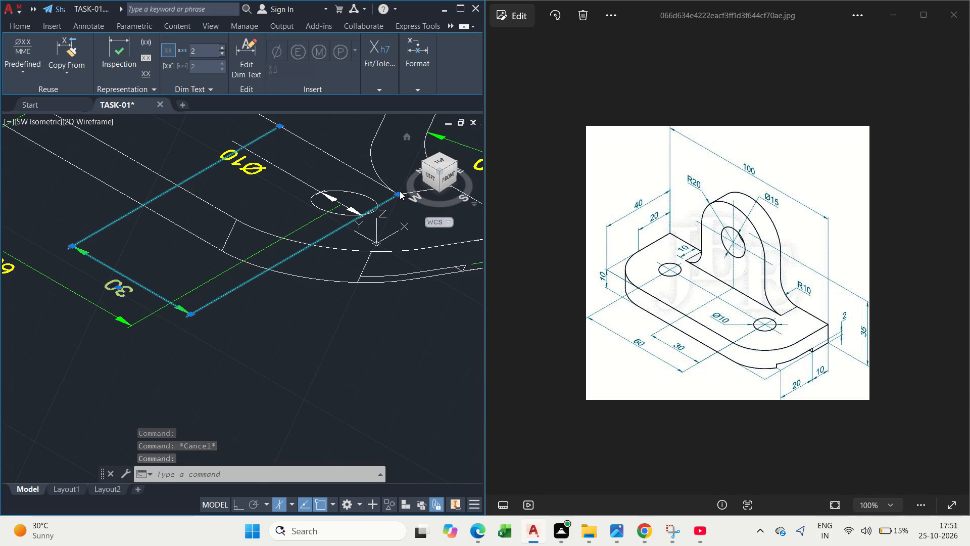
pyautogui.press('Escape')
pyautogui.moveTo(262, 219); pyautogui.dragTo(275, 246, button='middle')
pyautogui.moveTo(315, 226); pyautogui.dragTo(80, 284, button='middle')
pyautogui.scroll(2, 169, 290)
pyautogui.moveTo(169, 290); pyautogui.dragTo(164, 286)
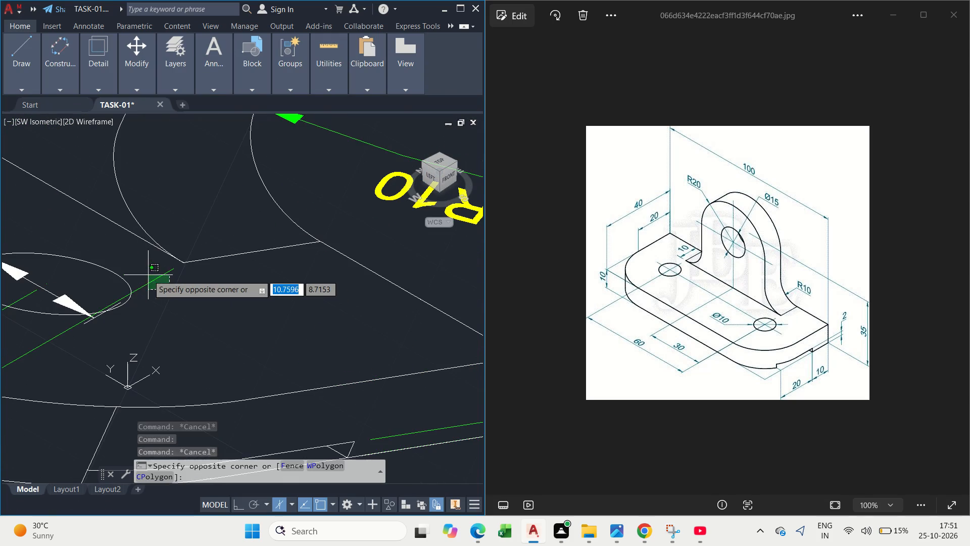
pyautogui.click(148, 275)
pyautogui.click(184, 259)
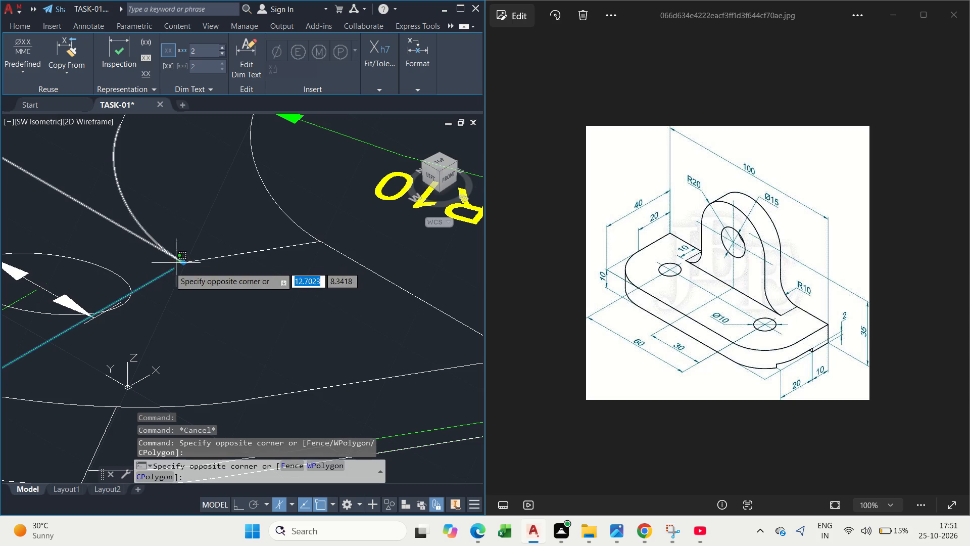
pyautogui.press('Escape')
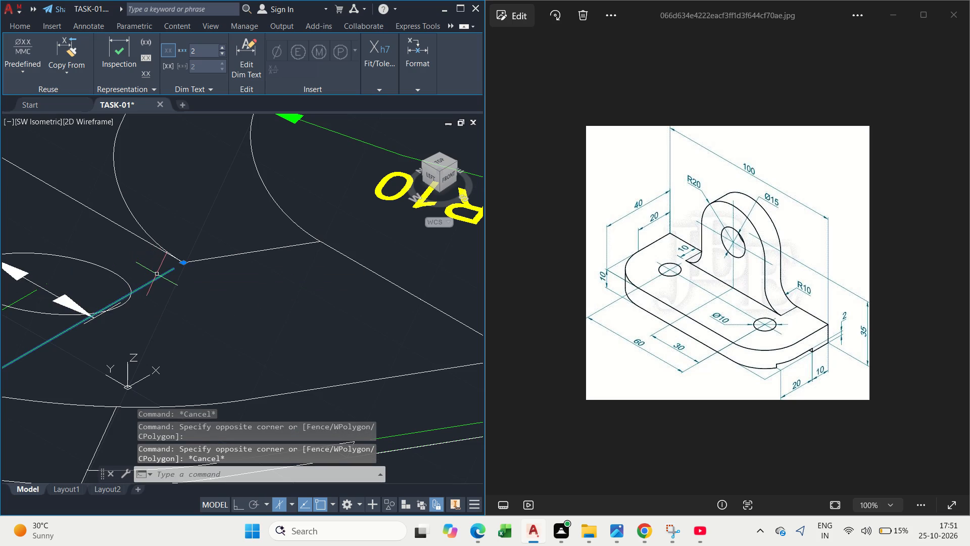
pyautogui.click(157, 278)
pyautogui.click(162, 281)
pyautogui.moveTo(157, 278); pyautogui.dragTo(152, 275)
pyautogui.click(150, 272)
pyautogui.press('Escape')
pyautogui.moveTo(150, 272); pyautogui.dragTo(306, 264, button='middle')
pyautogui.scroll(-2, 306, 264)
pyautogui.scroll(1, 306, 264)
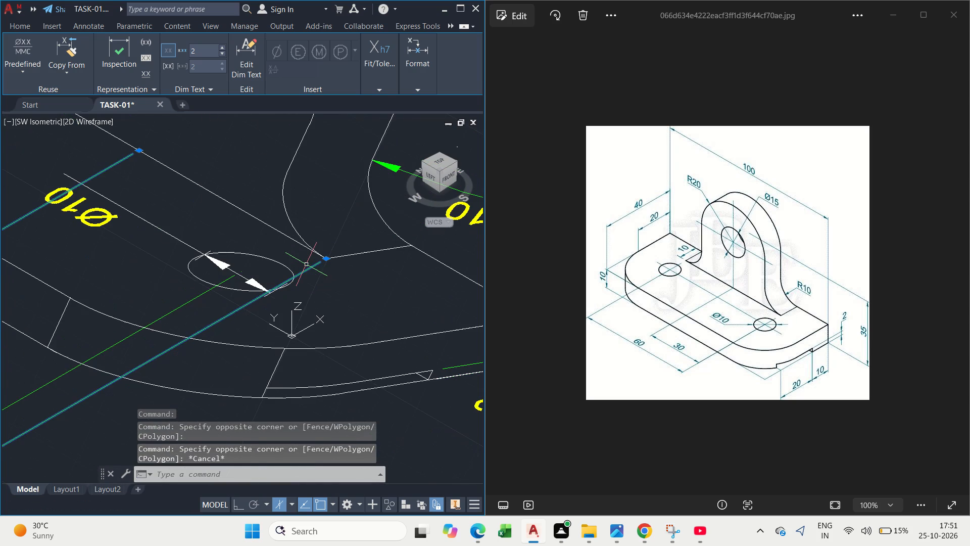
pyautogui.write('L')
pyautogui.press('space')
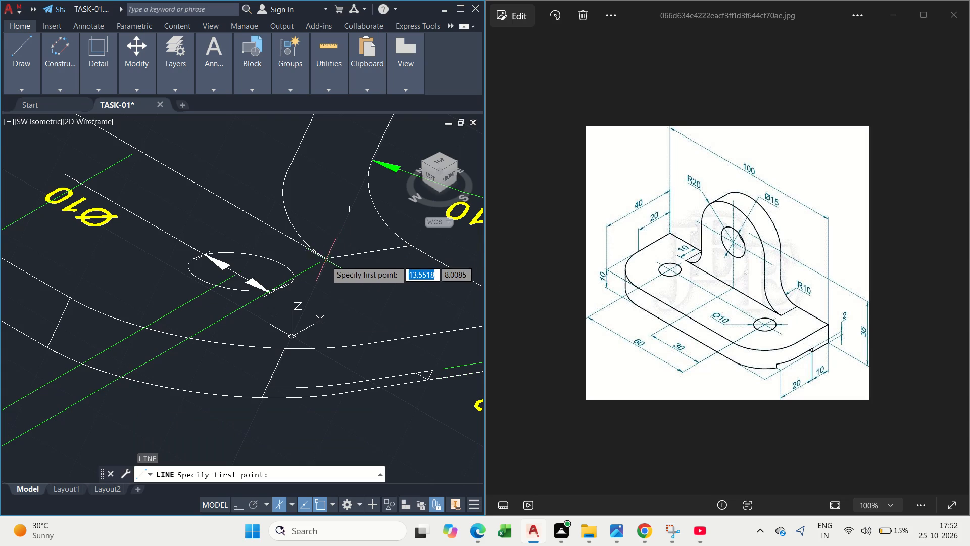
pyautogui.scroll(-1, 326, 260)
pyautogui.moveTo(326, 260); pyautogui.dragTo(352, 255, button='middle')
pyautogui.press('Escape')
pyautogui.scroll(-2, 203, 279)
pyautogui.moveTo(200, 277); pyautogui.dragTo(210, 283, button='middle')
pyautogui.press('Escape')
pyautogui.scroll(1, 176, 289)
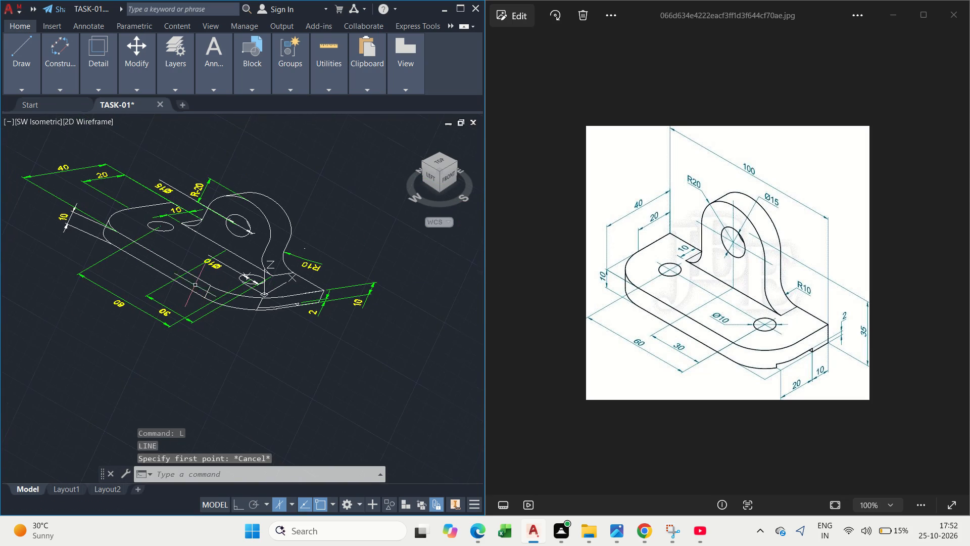
# Apply the Oblique dimension edit to the 30 and 60 dimensions, slanting their extension lines roughly along the base plate's short end edge.
pyautogui.moveTo(175, 291); pyautogui.dragTo(305, 265, button='middle')
pyautogui.write('DIM')
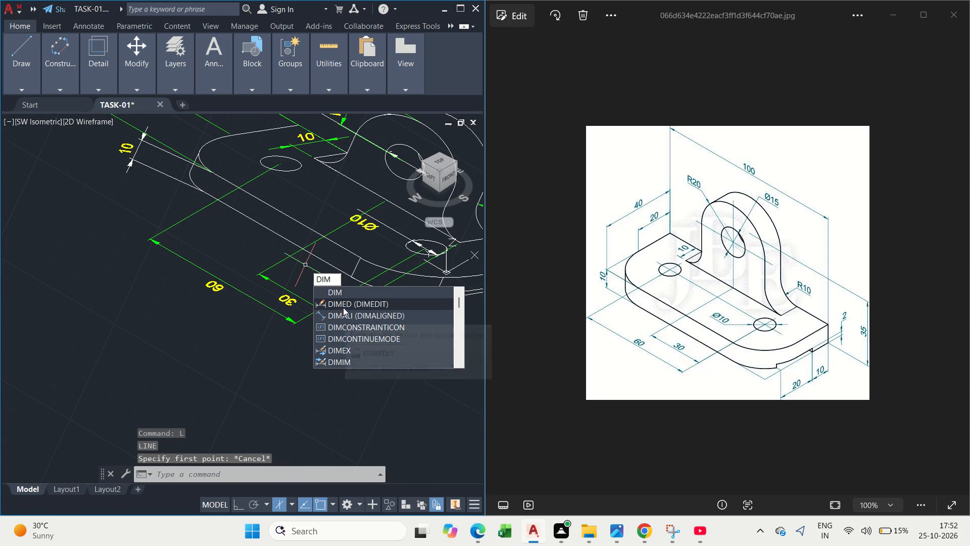
pyautogui.click(343, 307)
pyautogui.moveTo(384, 379); pyautogui.dragTo(343, 307)
pyautogui.scroll(2, 314, 237)
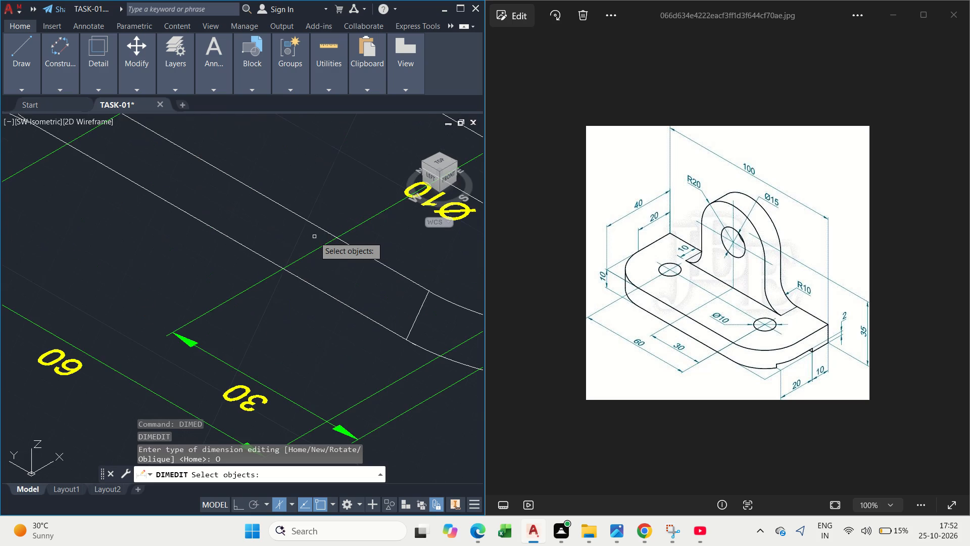
pyautogui.click(318, 248)
pyautogui.scroll(-1, 318, 248)
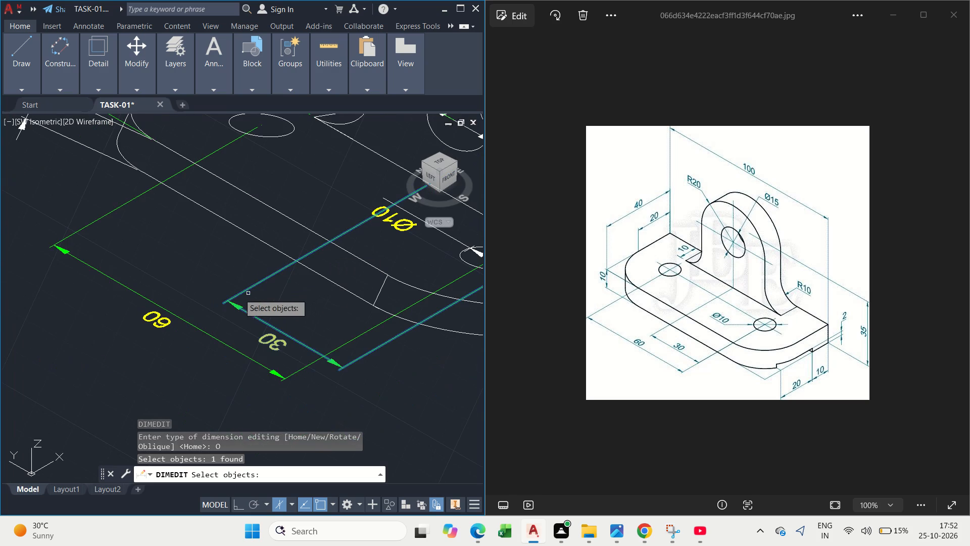
pyautogui.click(173, 316)
pyautogui.scroll(-2, 181, 311)
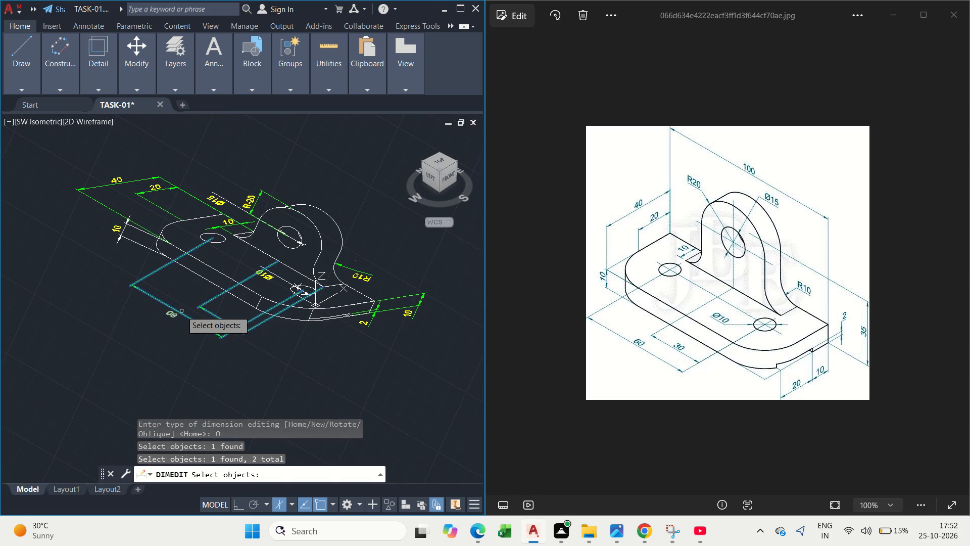
pyautogui.press('space')
pyautogui.scroll(3, 340, 307)
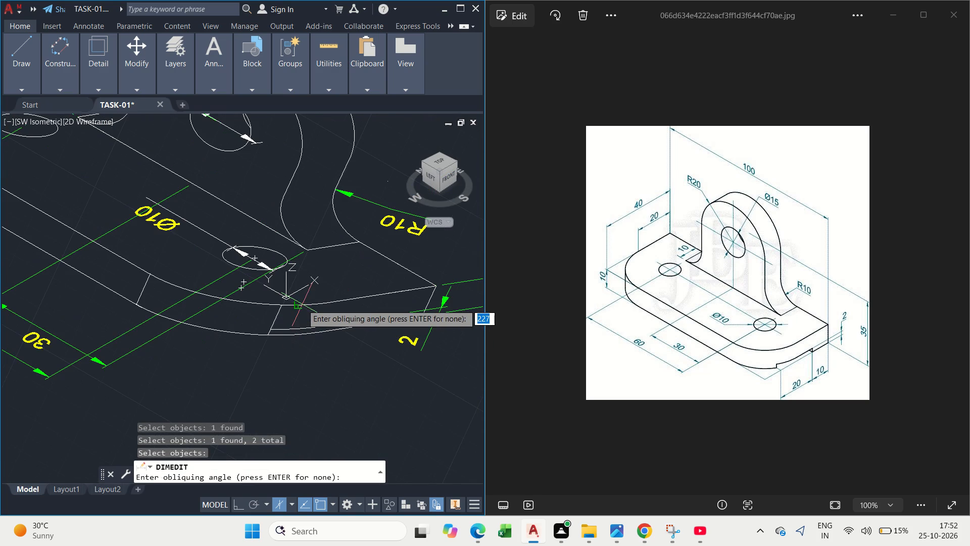
pyautogui.click(302, 304)
pyautogui.click(23, 347)
pyautogui.scroll(-2, 160, 290)
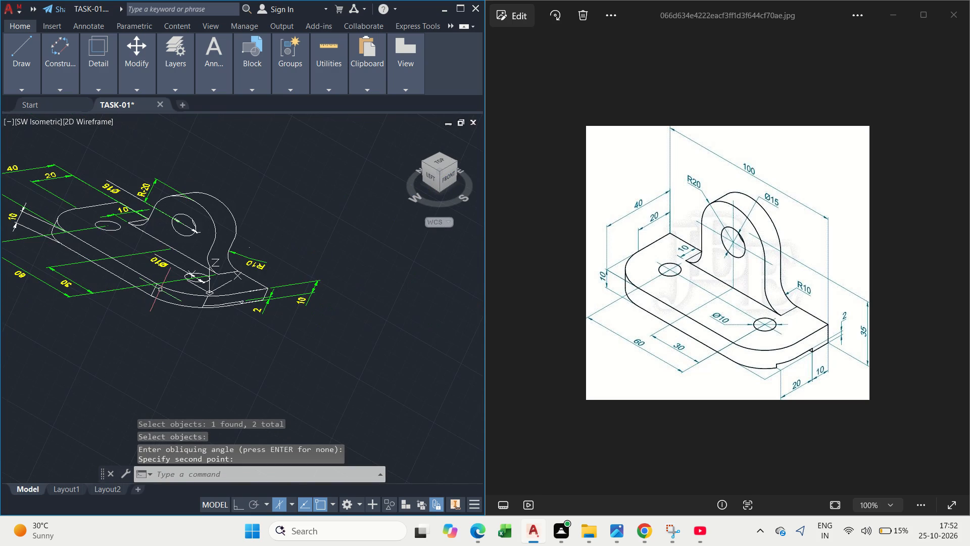
pyautogui.press('Escape')
# Examine the slanted 30 and 60 dimensions and the base plate's notched end.
pyautogui.moveTo(103, 291); pyautogui.dragTo(186, 338, button='middle')
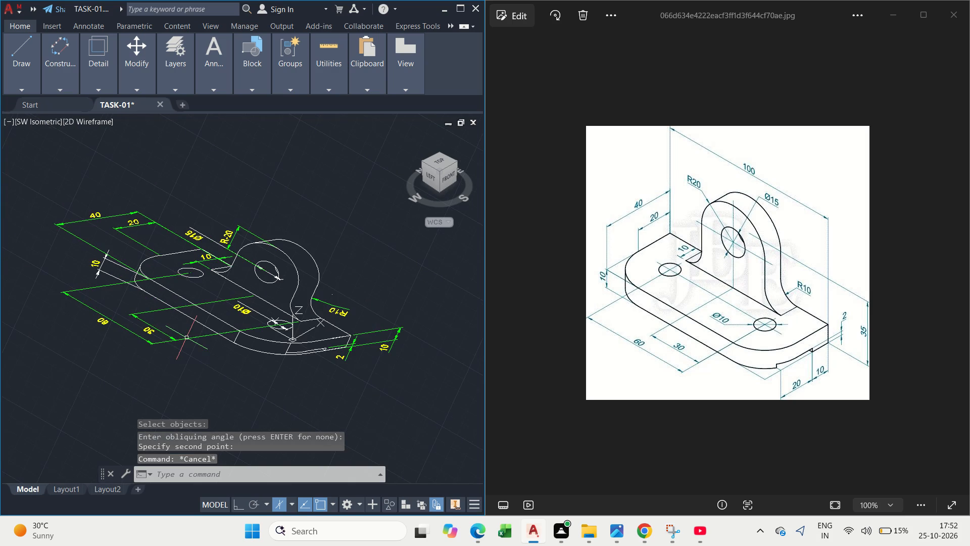
pyautogui.scroll(3, 179, 302)
pyautogui.middleClick(154, 297)
pyautogui.scroll(-2, 154, 297)
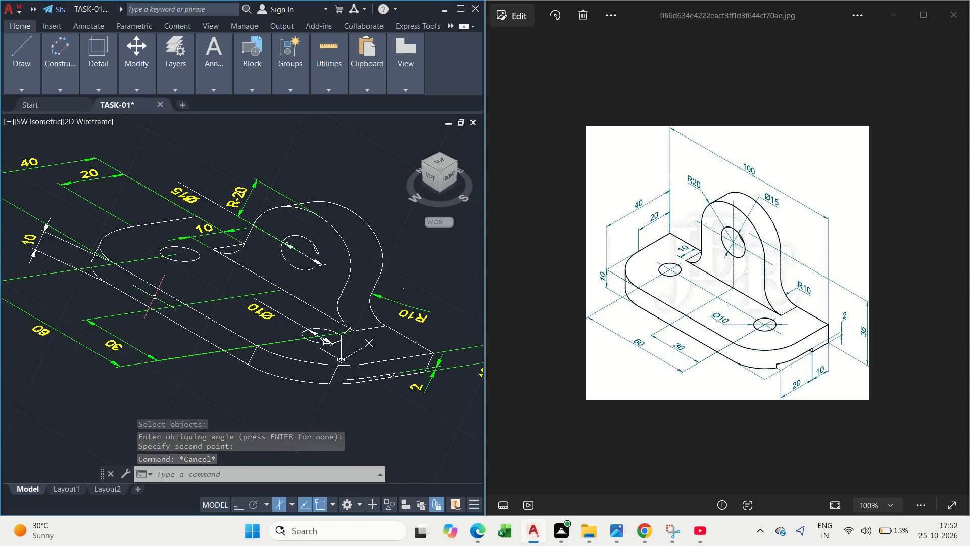
pyautogui.scroll(-2, 286, 359)
pyautogui.scroll(1, 286, 359)
pyautogui.middleClick(286, 359)
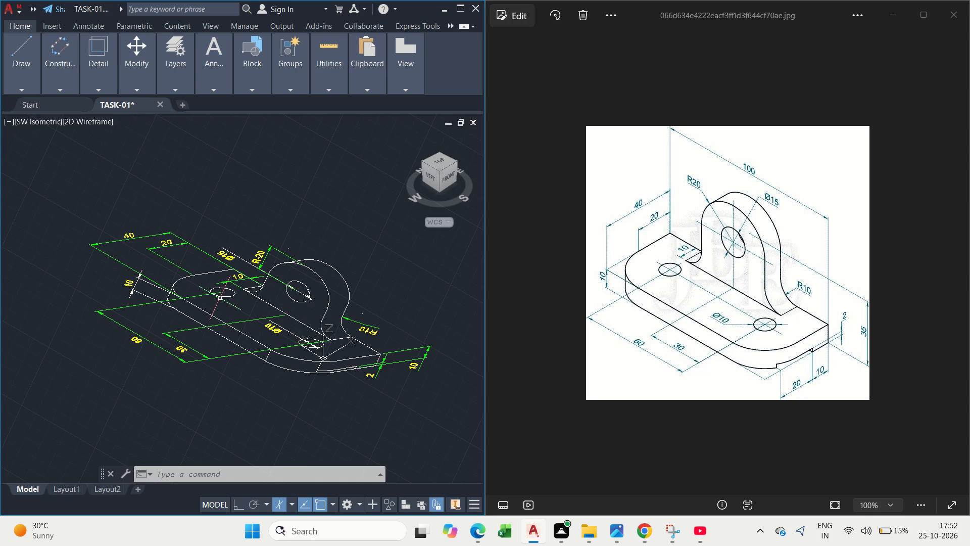
pyautogui.scroll(3, 191, 294)
pyautogui.moveTo(191, 293); pyautogui.dragTo(226, 258, button='middle')
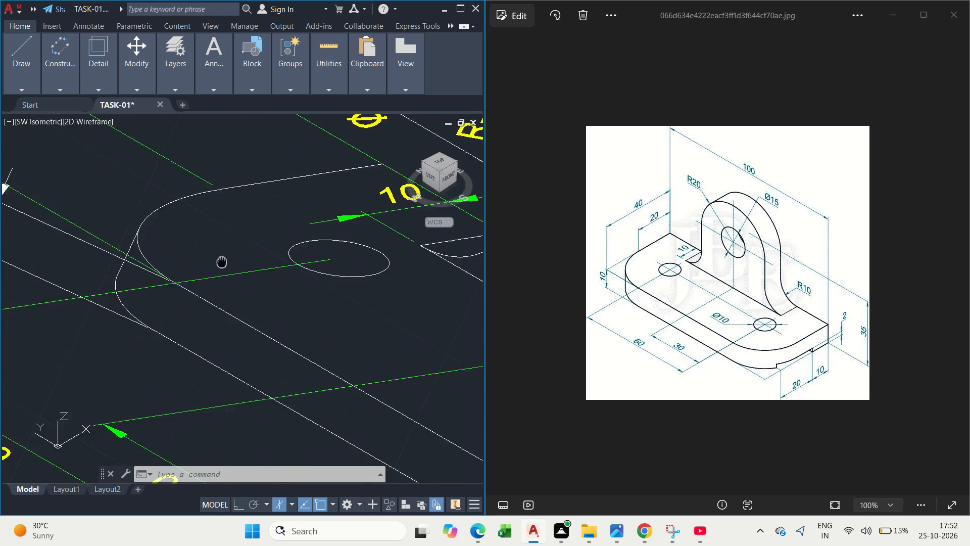
pyautogui.scroll(-2, 233, 252)
pyautogui.moveTo(226, 258); pyautogui.dragTo(233, 252, button='middle')
pyautogui.scroll(1, 222, 320)
pyautogui.moveTo(218, 318); pyautogui.dragTo(156, 276, button='middle')
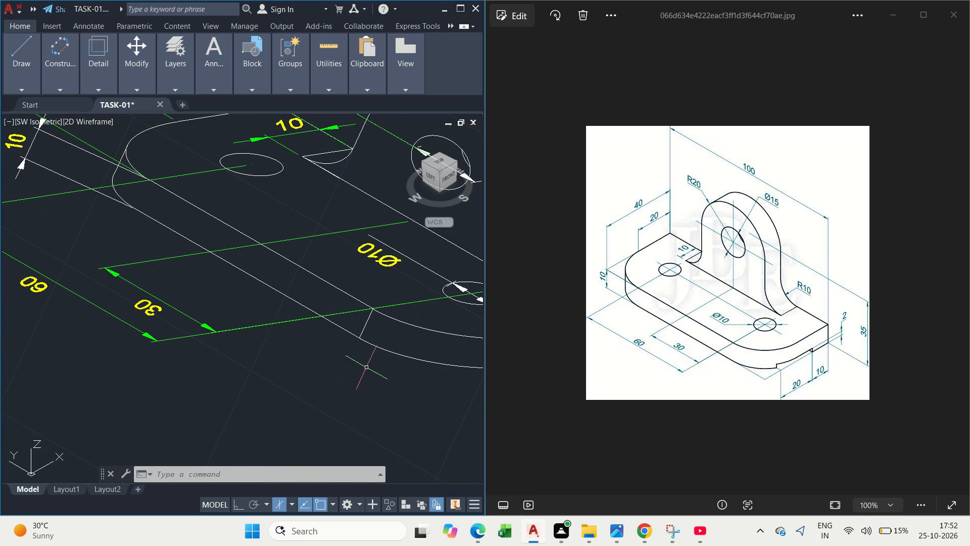
pyautogui.moveTo(356, 359); pyautogui.dragTo(215, 296, button='middle')
pyautogui.scroll(-1, 206, 300)
pyautogui.scroll(1, 371, 304)
pyautogui.moveTo(352, 307); pyautogui.dragTo(297, 317, button='middle')
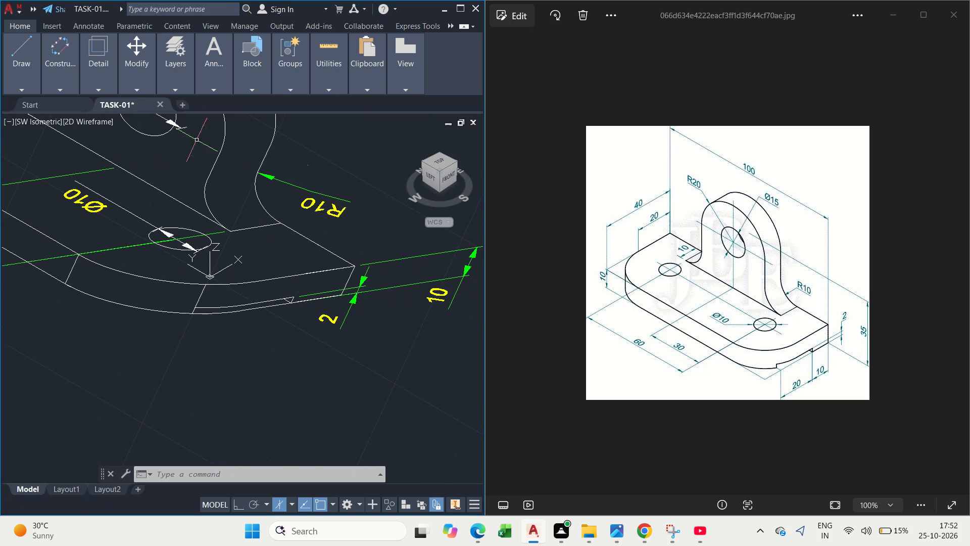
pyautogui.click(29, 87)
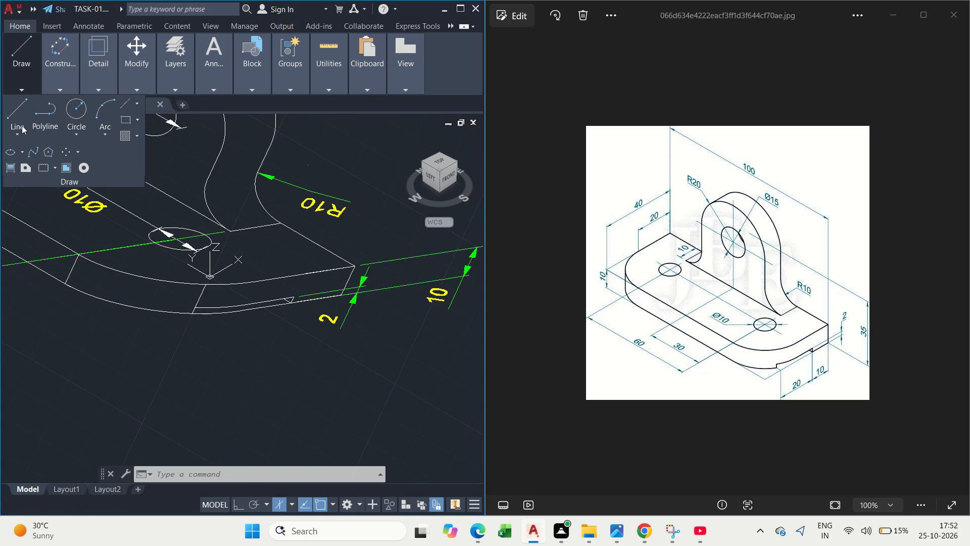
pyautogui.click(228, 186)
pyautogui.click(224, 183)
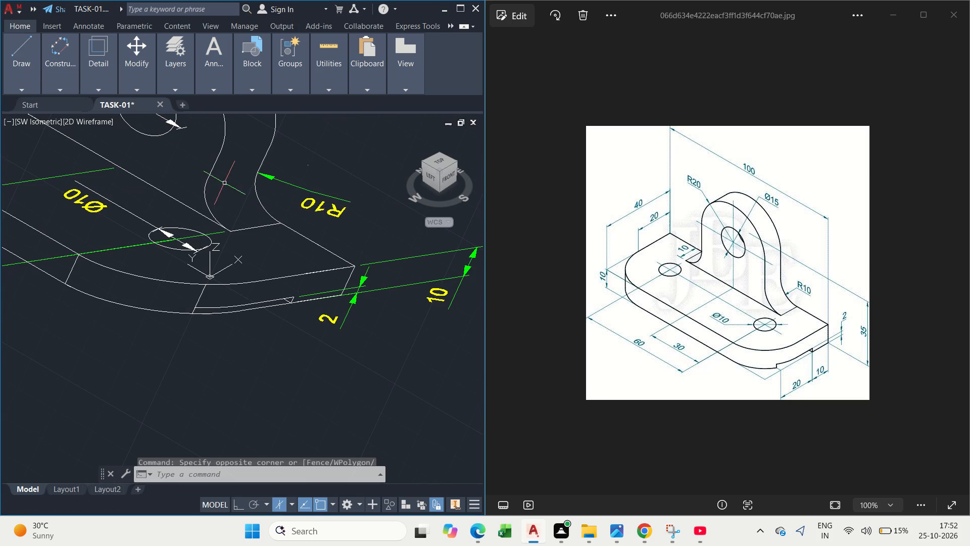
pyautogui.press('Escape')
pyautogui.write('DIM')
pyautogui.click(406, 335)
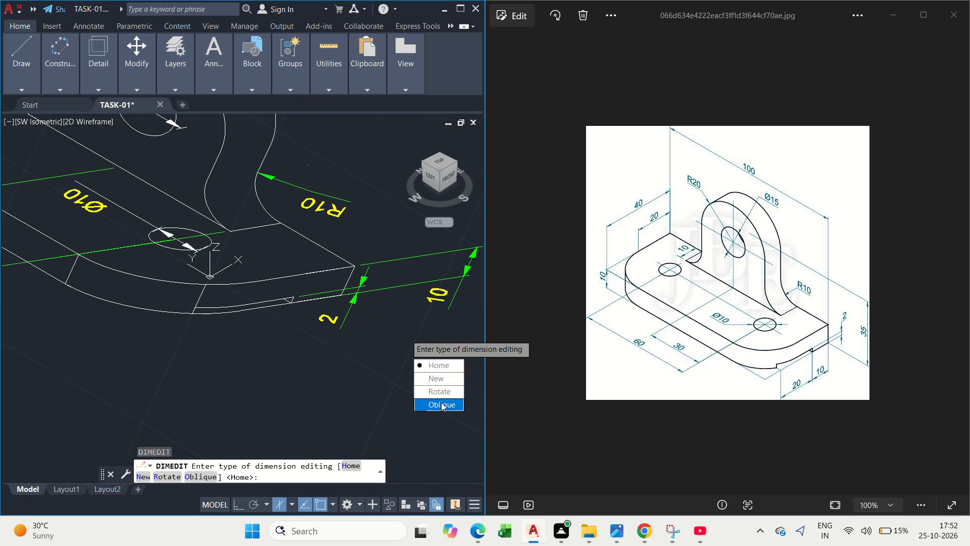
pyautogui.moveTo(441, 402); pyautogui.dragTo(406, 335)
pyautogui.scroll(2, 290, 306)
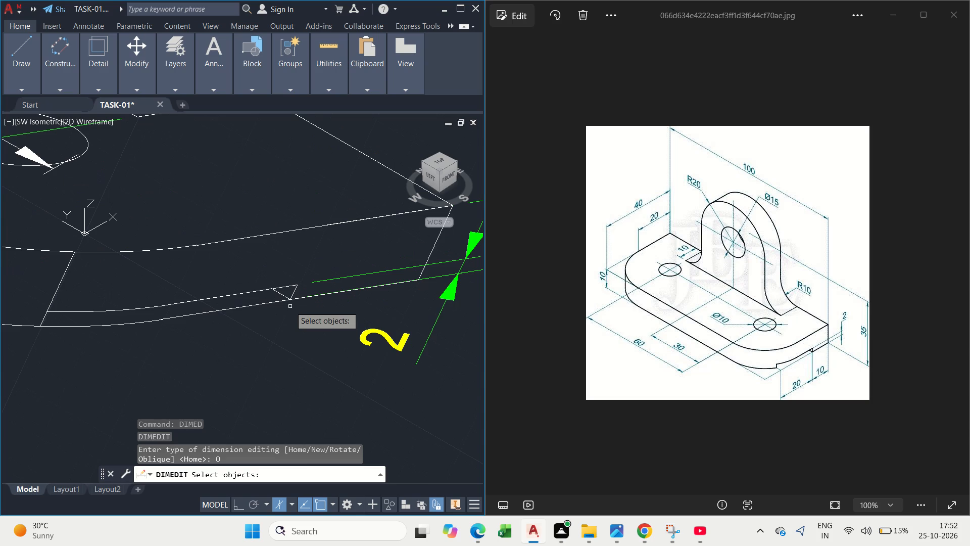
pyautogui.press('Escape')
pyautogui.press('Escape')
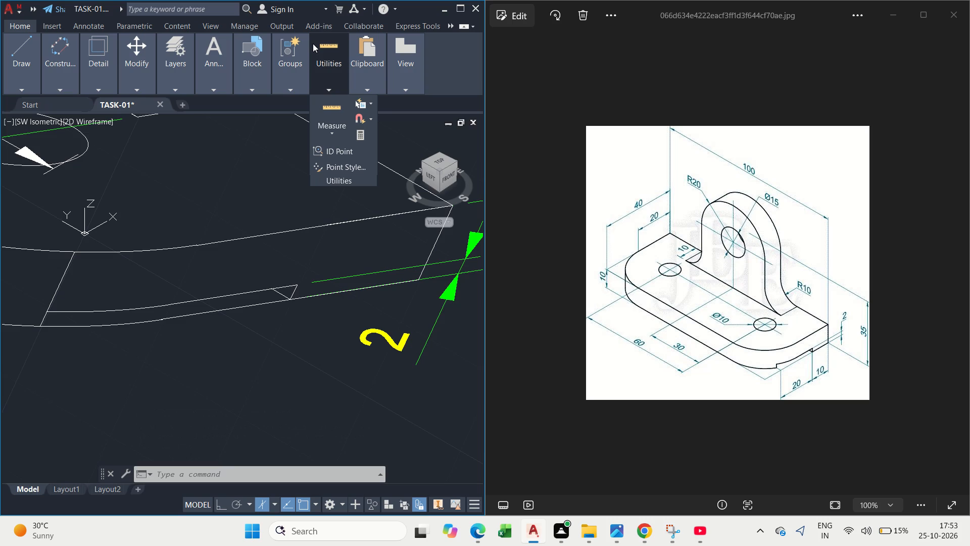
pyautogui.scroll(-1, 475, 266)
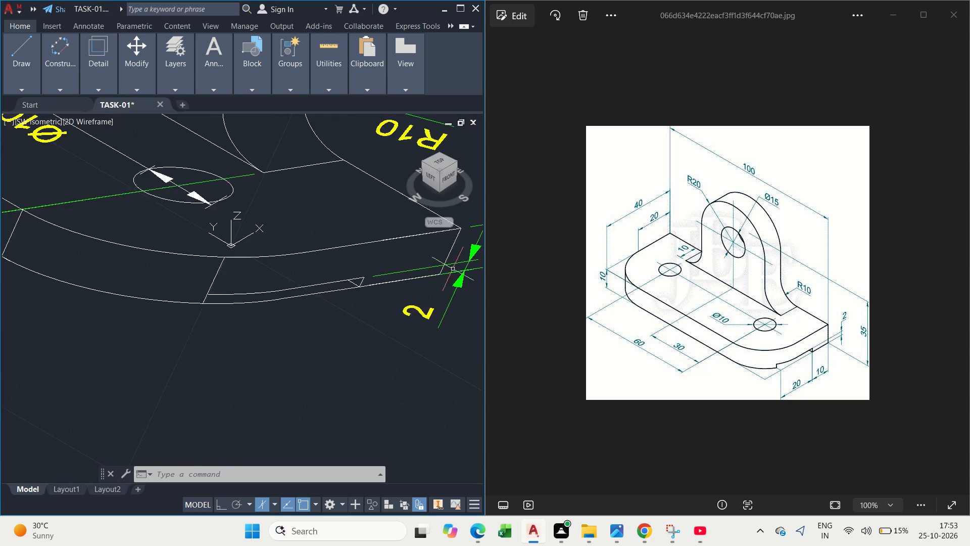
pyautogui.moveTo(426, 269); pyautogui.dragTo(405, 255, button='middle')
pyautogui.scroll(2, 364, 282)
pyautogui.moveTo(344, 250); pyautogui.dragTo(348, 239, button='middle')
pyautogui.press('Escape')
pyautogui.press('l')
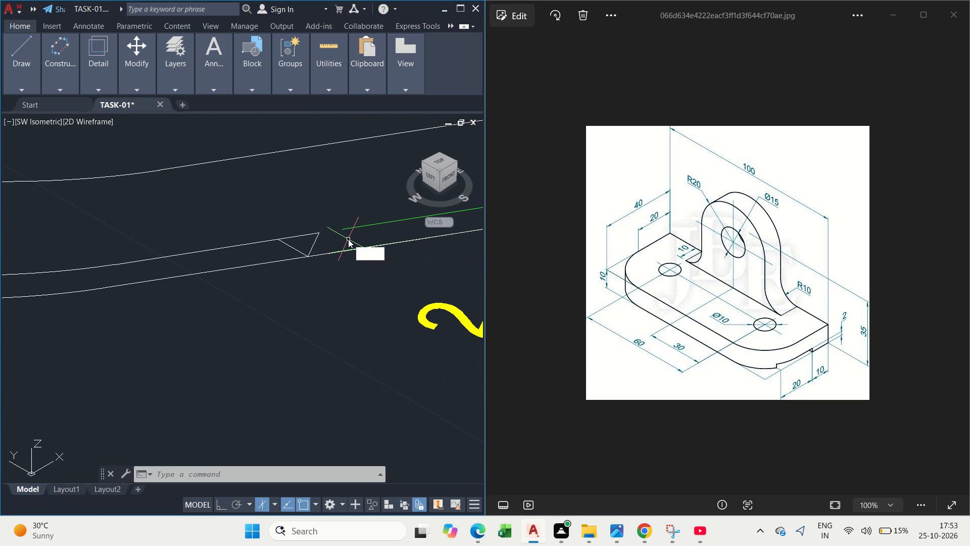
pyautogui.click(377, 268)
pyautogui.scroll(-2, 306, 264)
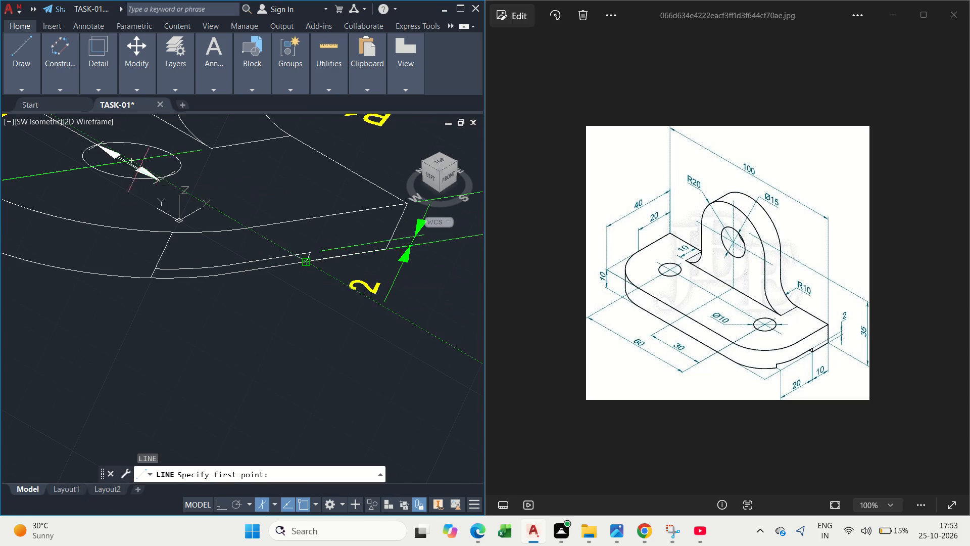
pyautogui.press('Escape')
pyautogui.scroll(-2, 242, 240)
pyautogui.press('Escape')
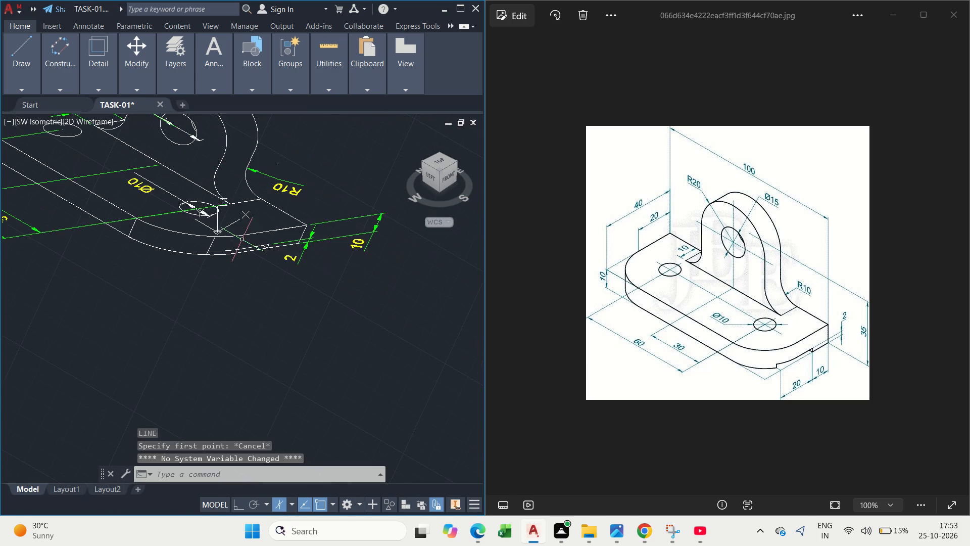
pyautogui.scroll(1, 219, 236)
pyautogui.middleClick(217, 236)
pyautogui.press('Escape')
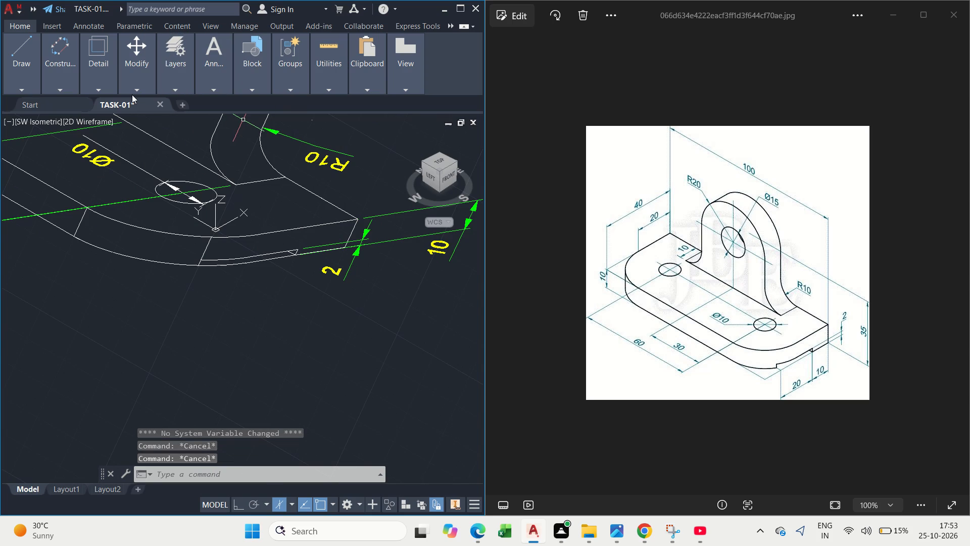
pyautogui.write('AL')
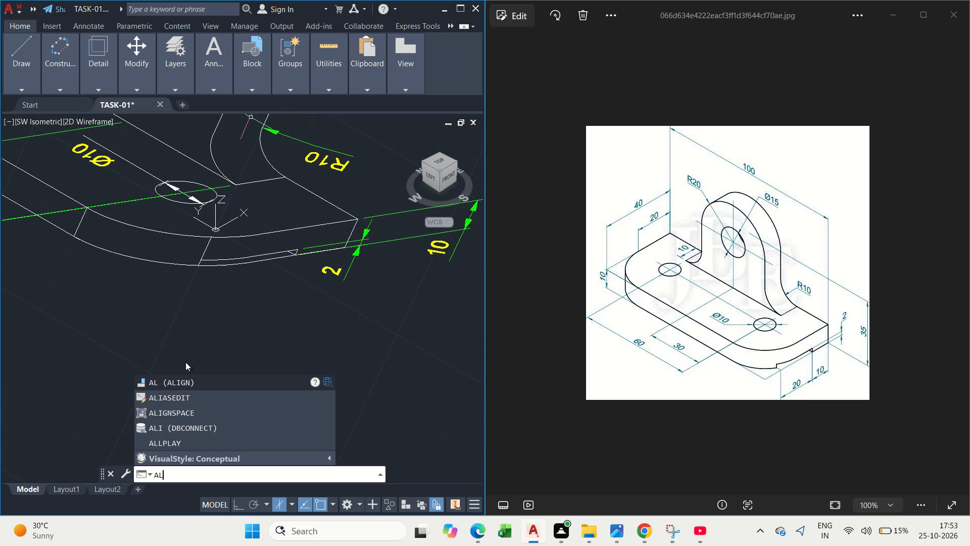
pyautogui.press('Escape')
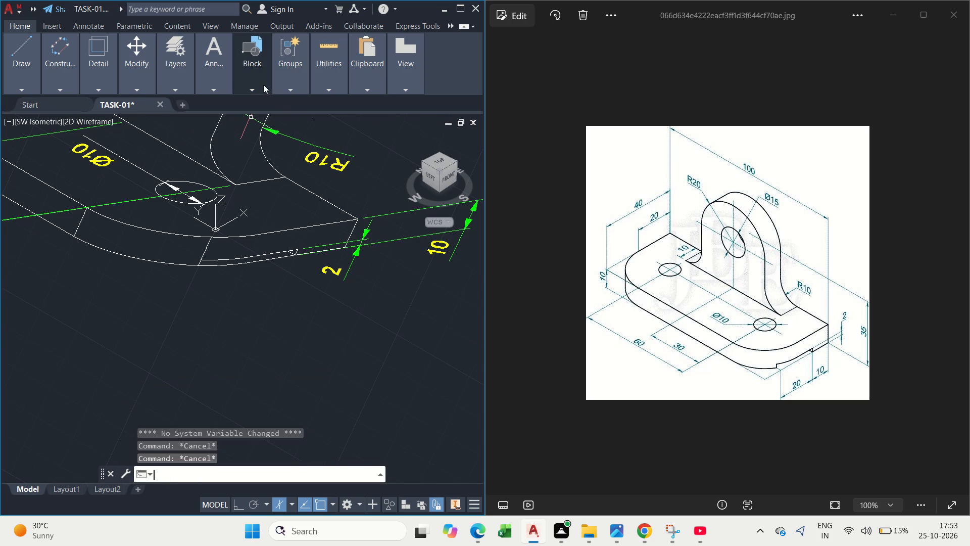
# Add an aligned power dimension below the base plate's end, from the rounded corner's bottom point to the notch's bottom corner, with its text set to 20.
pyautogui.click(209, 87)
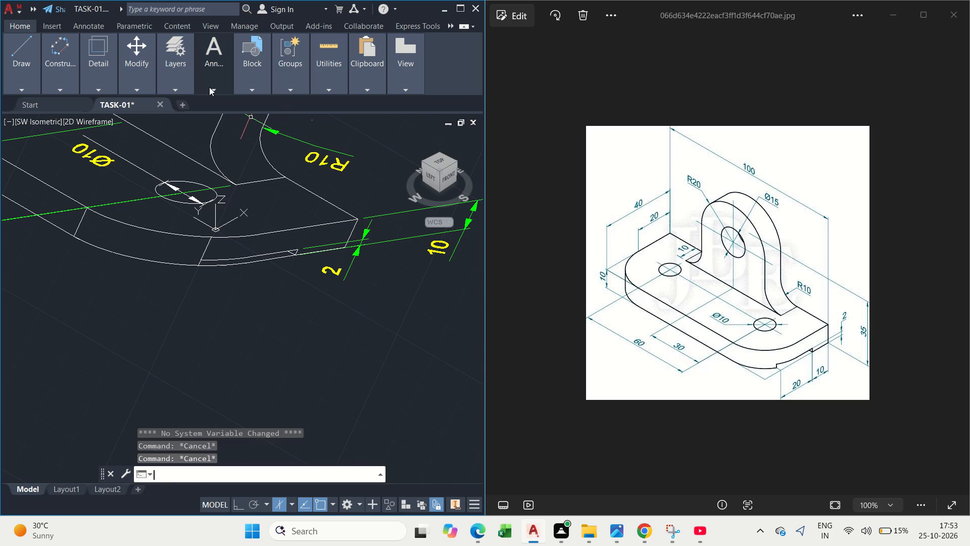
pyautogui.click(212, 89)
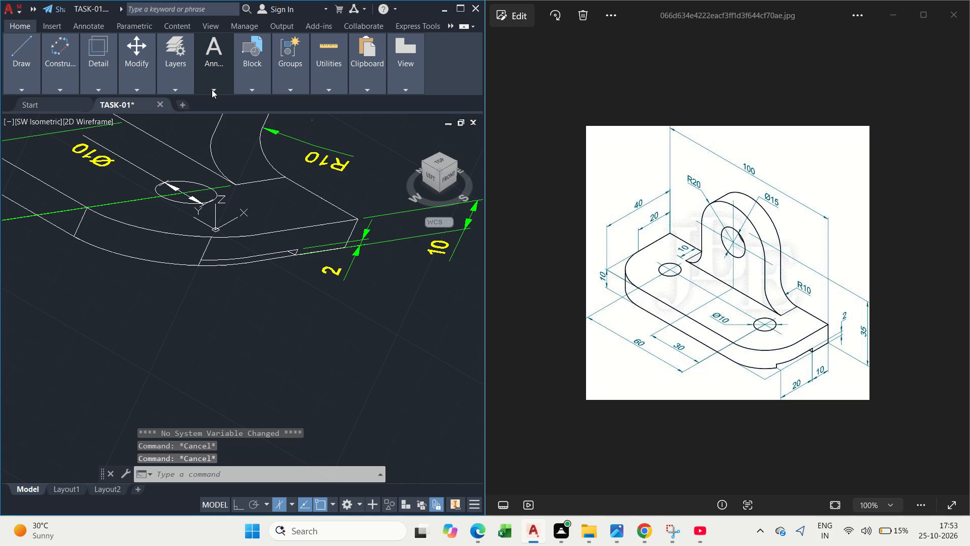
pyautogui.click(298, 104)
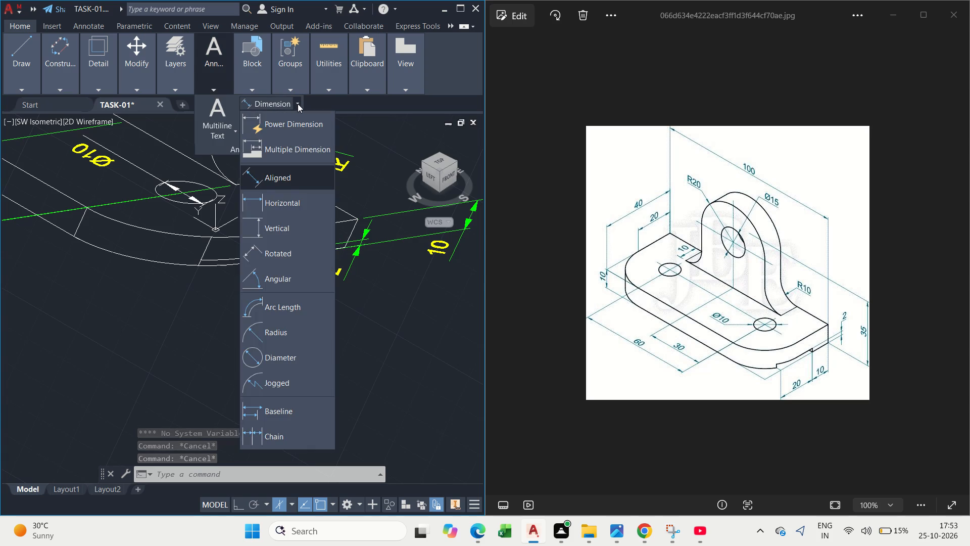
pyautogui.click(292, 181)
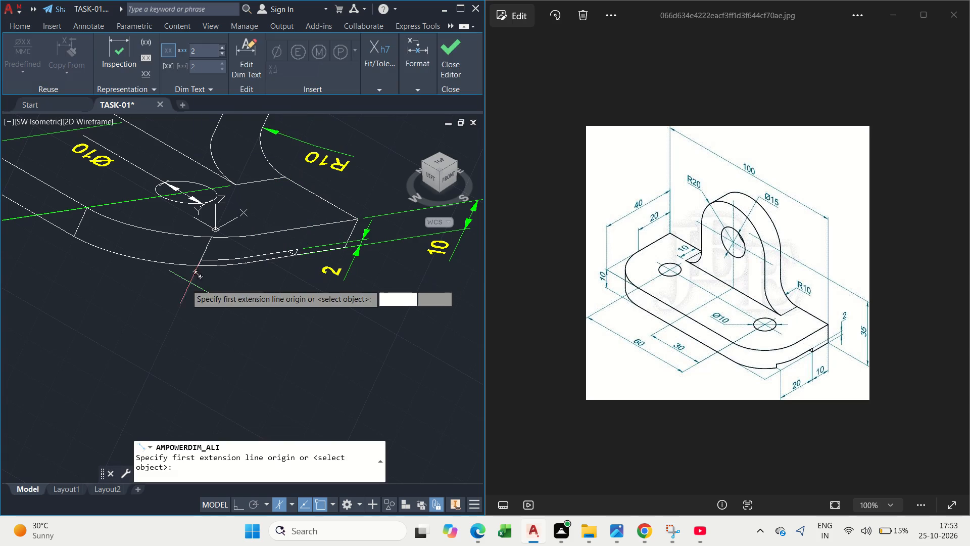
pyautogui.scroll(2, 211, 271)
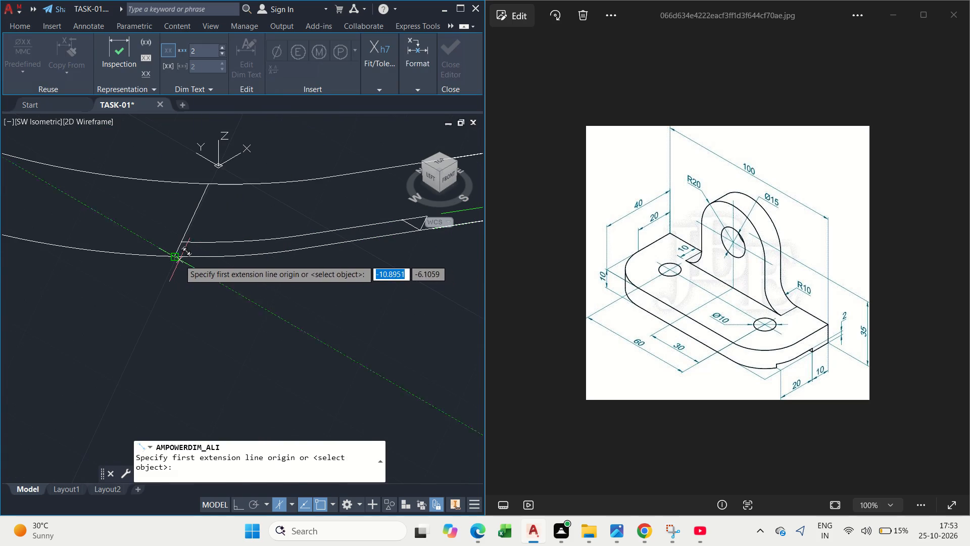
pyautogui.click(177, 258)
pyautogui.moveTo(480, 230); pyautogui.dragTo(371, 243, button='middle')
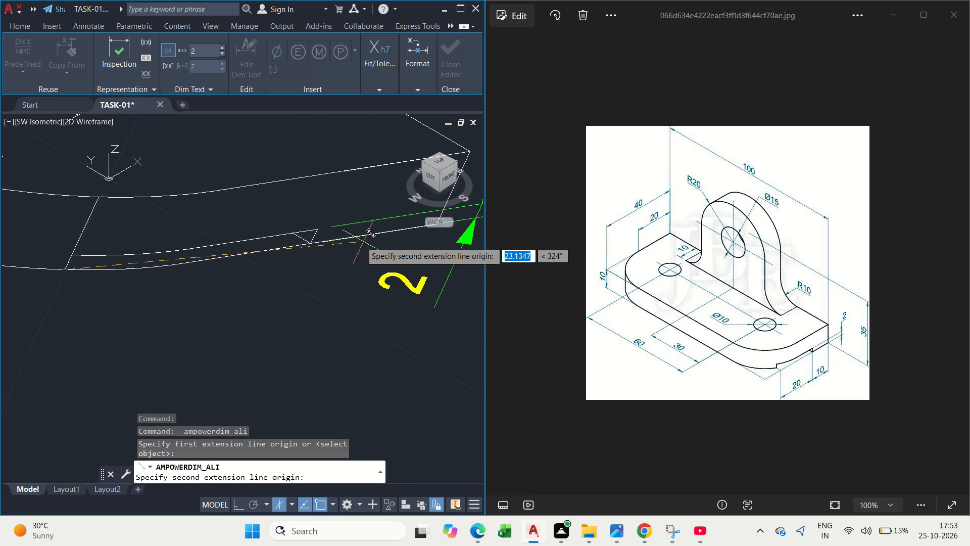
pyautogui.click(310, 243)
pyautogui.scroll(-2, 286, 272)
pyautogui.click(286, 309)
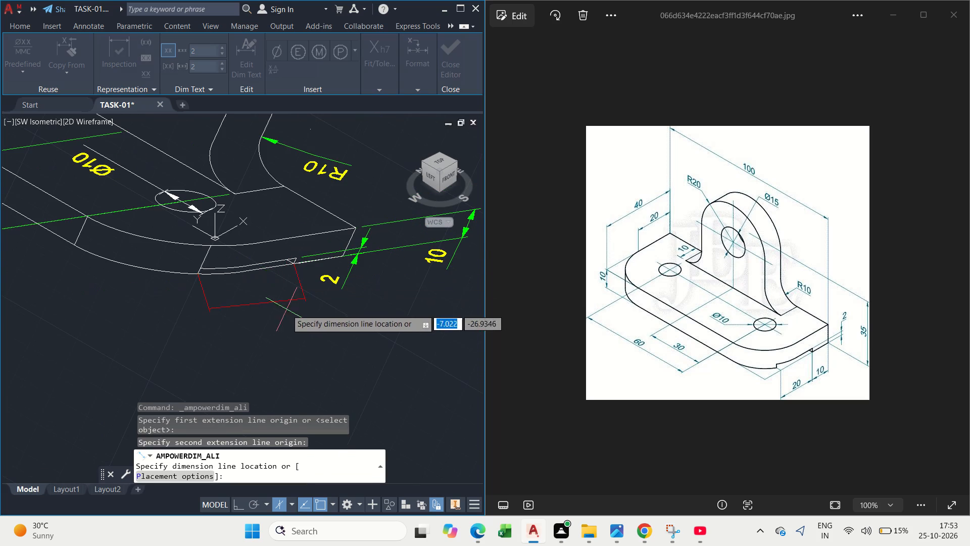
pyautogui.press('BackSpace')
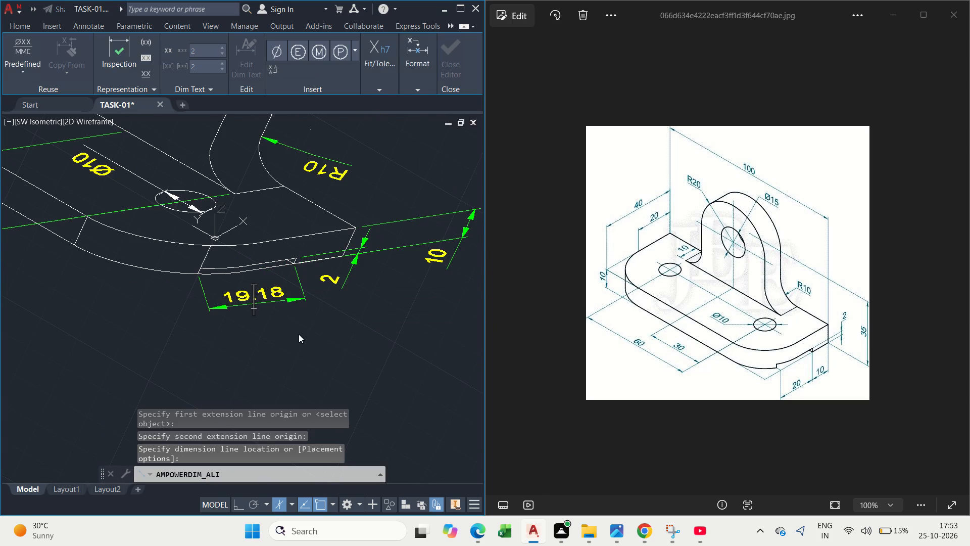
pyautogui.write('20')
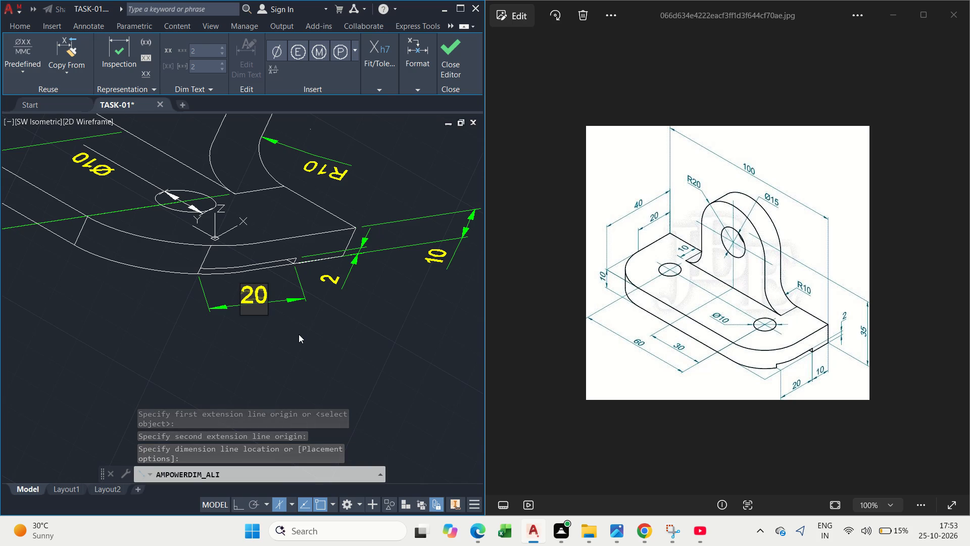
pyautogui.click(299, 334)
pyautogui.press('Escape')
pyautogui.scroll(1, 256, 285)
pyautogui.middleClick(260, 288)
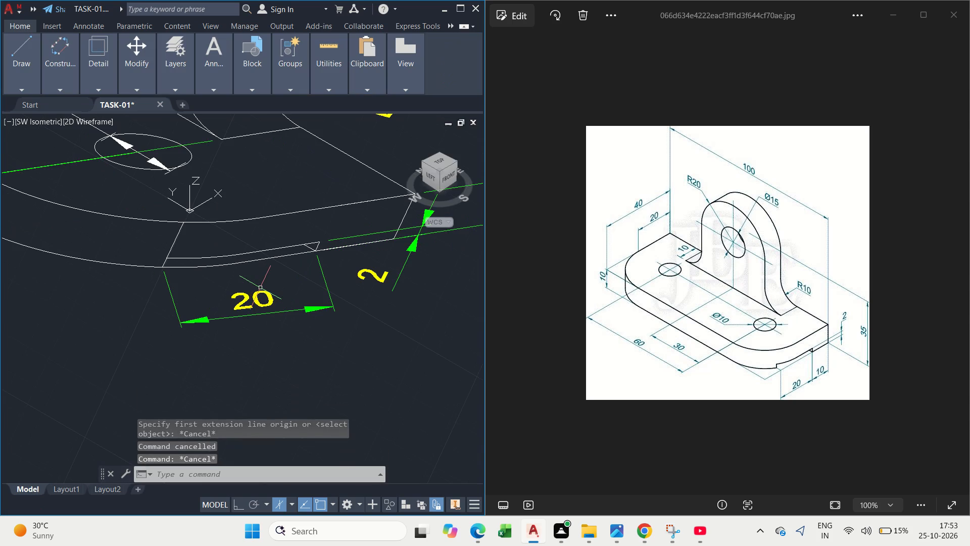
# Apply the Oblique dimension edit to the notch's 20 dimension, slanting its extension lines roughly along the short edge at the notch's rounded-corner end.
pyautogui.write('DI')
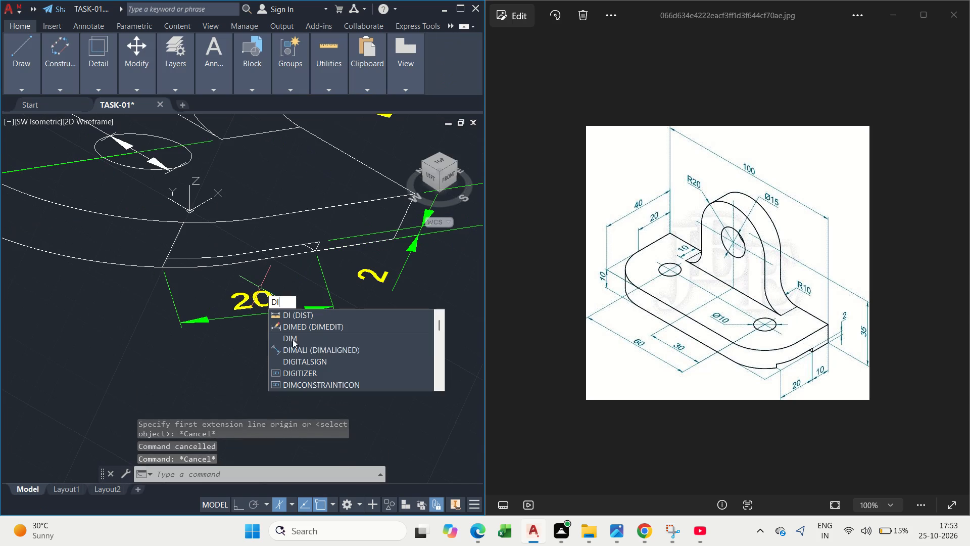
pyautogui.click(338, 328)
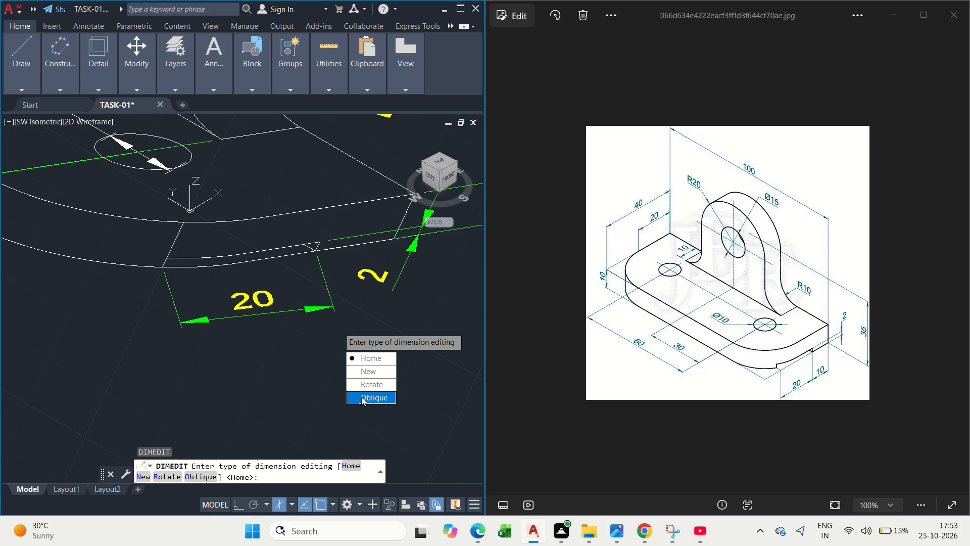
pyautogui.moveTo(361, 397); pyautogui.dragTo(338, 327)
pyautogui.click(263, 303)
pyautogui.press('space')
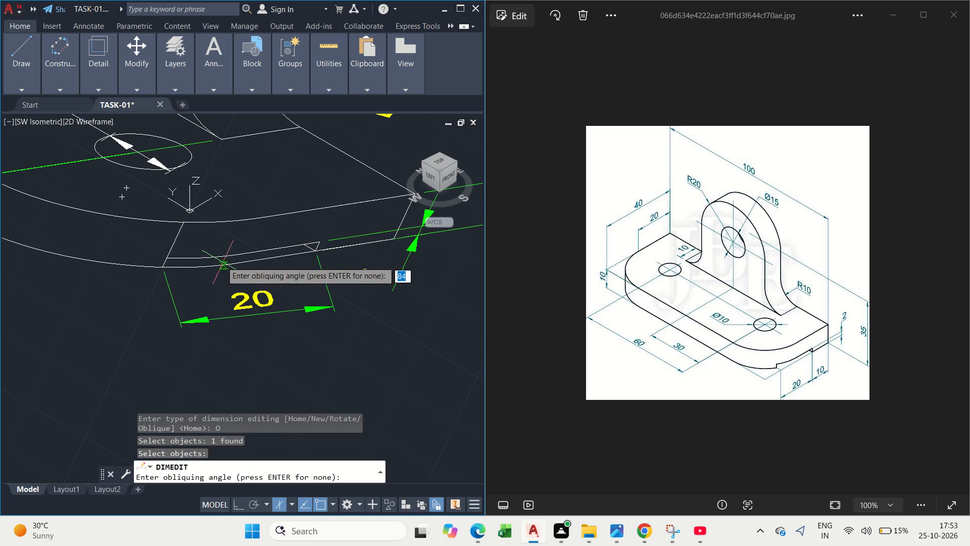
pyautogui.moveTo(165, 260); pyautogui.dragTo(161, 277)
pyautogui.click(140, 342)
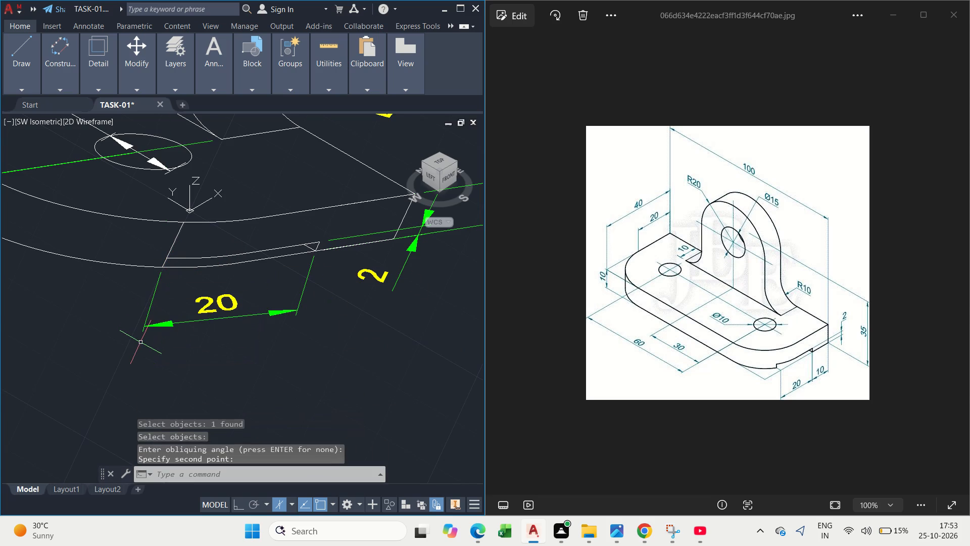
pyautogui.press('Escape')
# Trim the short edge line between the base plate's top edge and the notch's end near the rounded corner.
pyautogui.scroll(-1, 258, 272)
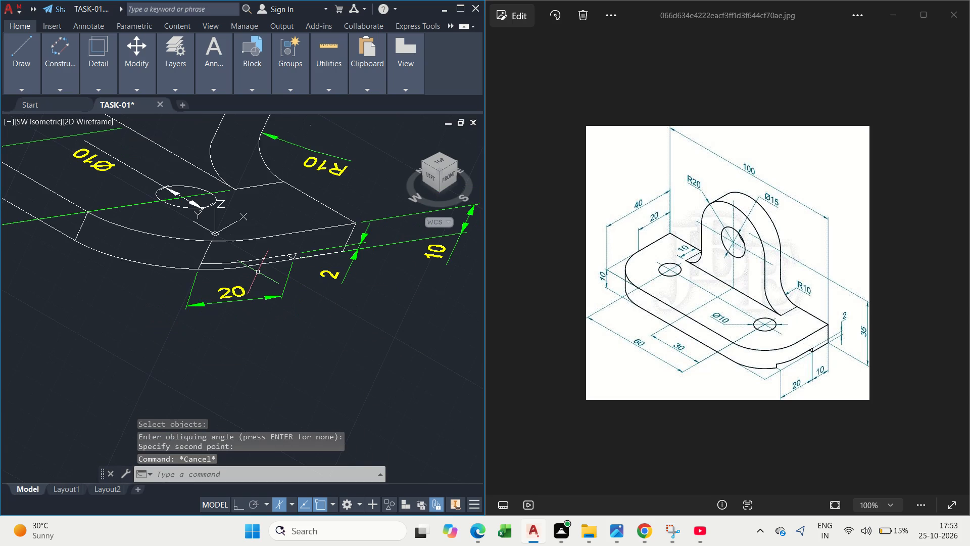
pyautogui.scroll(1, 179, 233)
pyautogui.moveTo(193, 265); pyautogui.dragTo(165, 245, button='middle')
pyautogui.write('TR')
pyautogui.press('space')
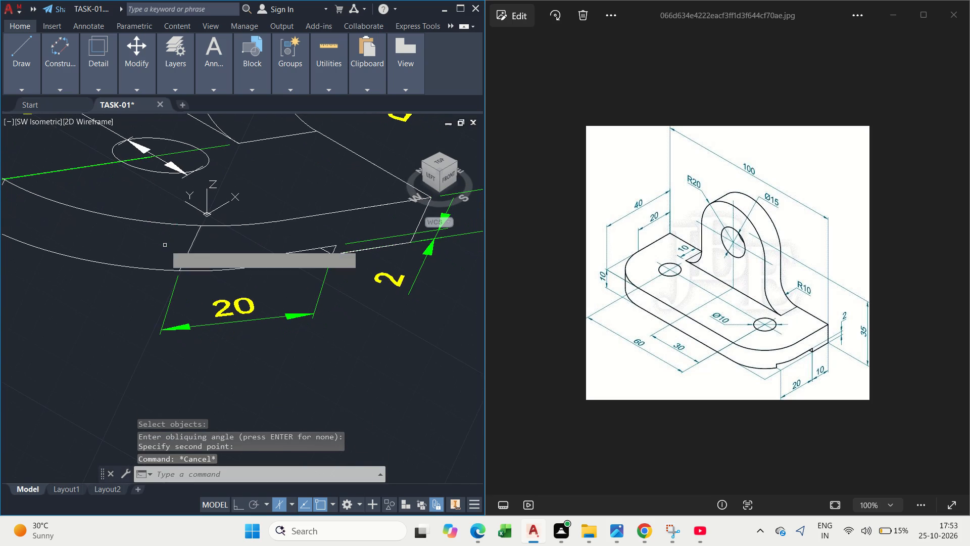
pyautogui.moveTo(198, 242); pyautogui.dragTo(167, 251)
pyautogui.click(167, 251)
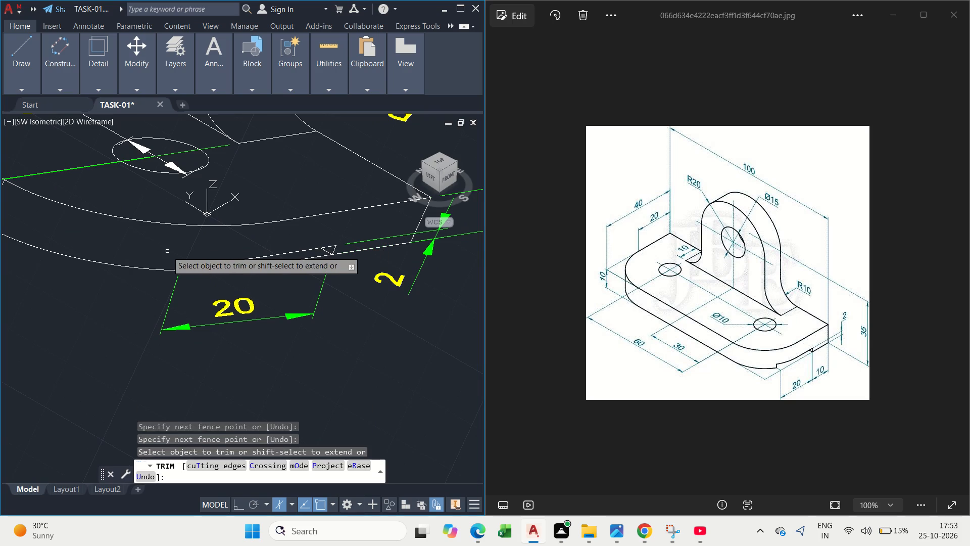
pyautogui.press('Escape')
pyautogui.scroll(-2, 212, 285)
pyautogui.press('Escape')
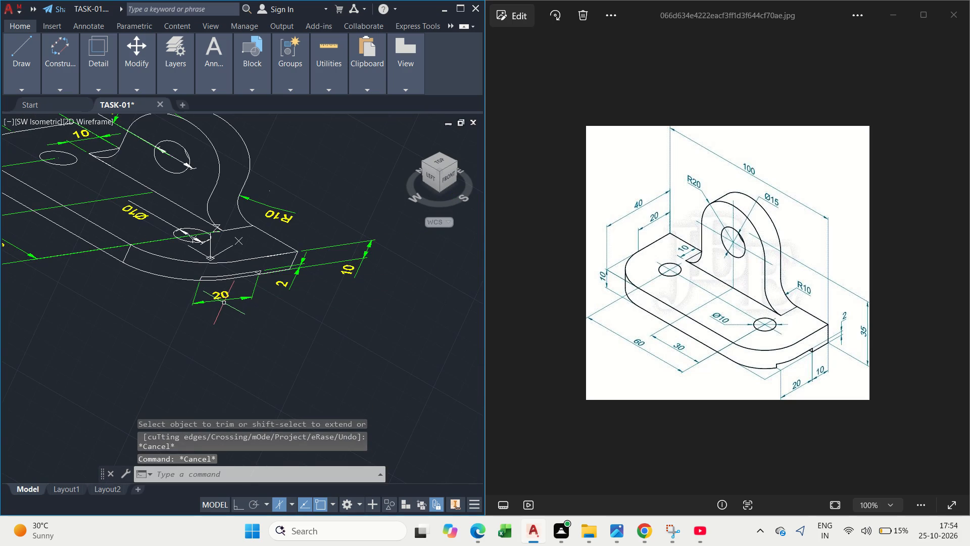
# Trim away the base plate's bottom edge segments that span the notch opening above the 20 dimension.
pyautogui.press('t')
pyautogui.press('r')
pyautogui.press('space')
pyautogui.scroll(3, 220, 294)
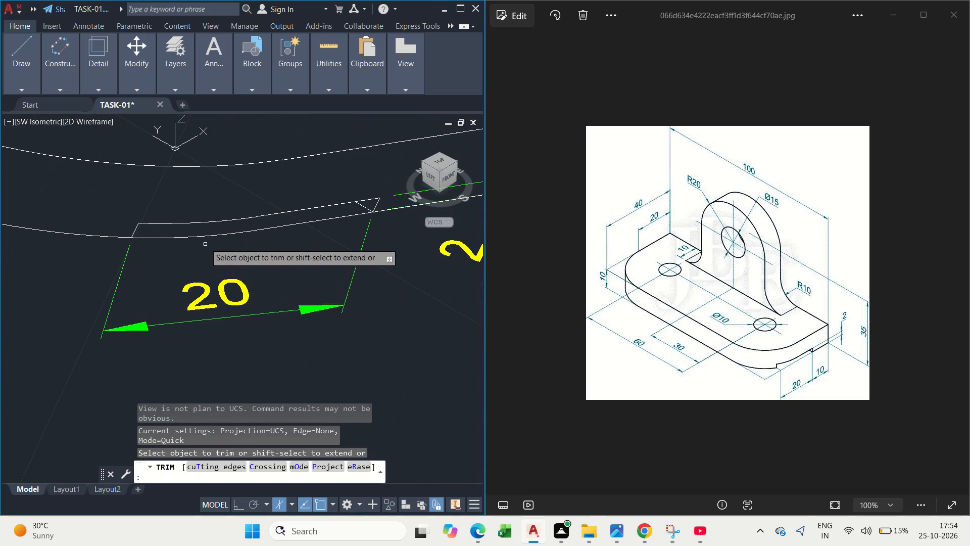
pyautogui.click(204, 240)
pyautogui.click(200, 236)
pyautogui.moveTo(331, 251); pyautogui.dragTo(327, 249)
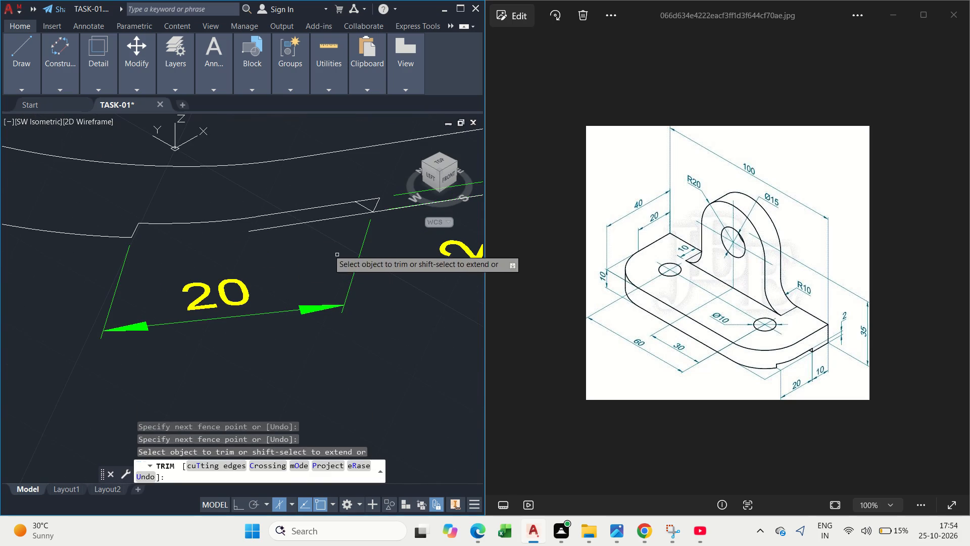
pyautogui.moveTo(327, 249); pyautogui.dragTo(320, 244)
pyautogui.click(301, 219)
pyautogui.scroll(-1, 246, 245)
pyautogui.scroll(2, 246, 246)
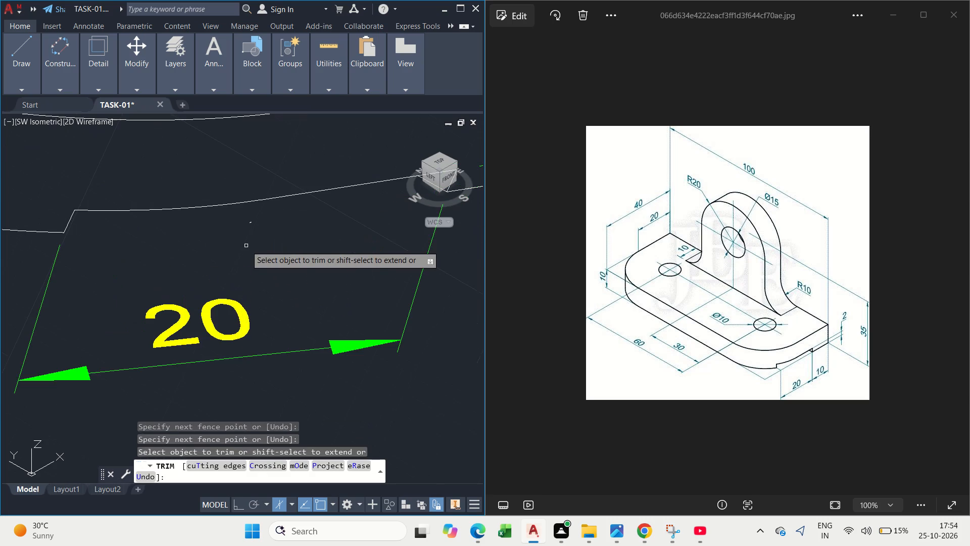
pyautogui.press('Escape')
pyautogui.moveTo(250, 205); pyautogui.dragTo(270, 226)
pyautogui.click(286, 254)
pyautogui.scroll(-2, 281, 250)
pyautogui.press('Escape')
# Examine the whole dimensioned bracket, including the trimmed notch, the base plate dimensions and the upright lug with its hole.
pyautogui.scroll(-2, 163, 273)
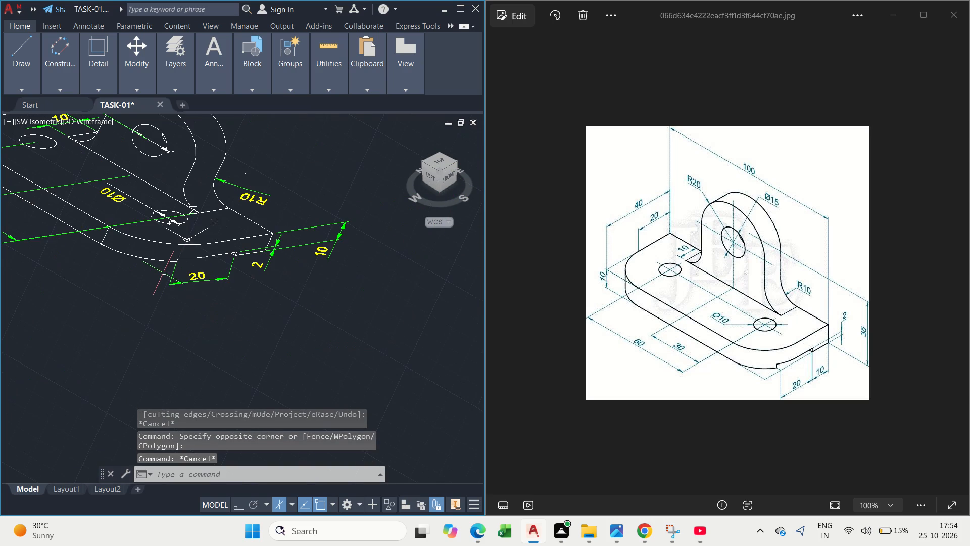
pyautogui.moveTo(189, 280); pyautogui.dragTo(201, 318, button='middle')
pyautogui.moveTo(26, 337); pyautogui.dragTo(234, 340, button='middle')
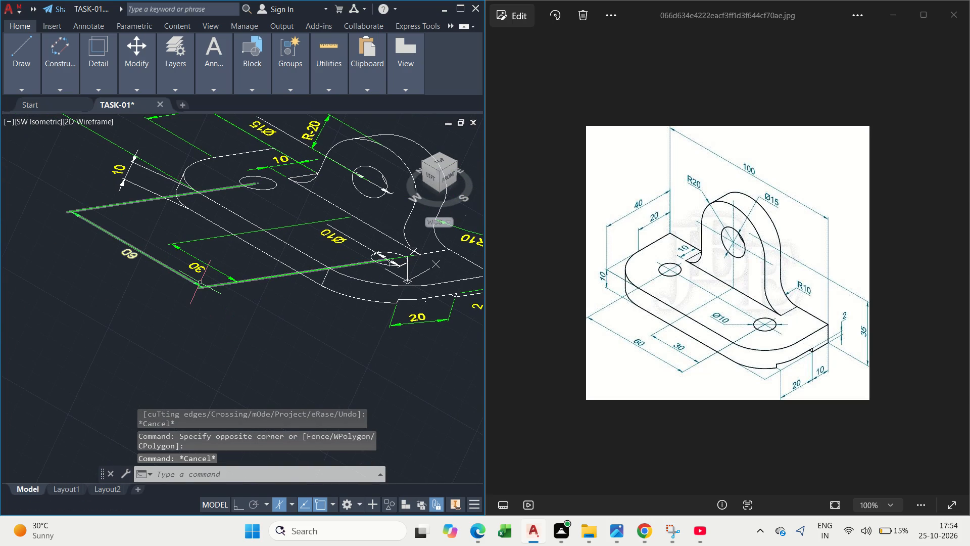
pyautogui.scroll(-2, 202, 256)
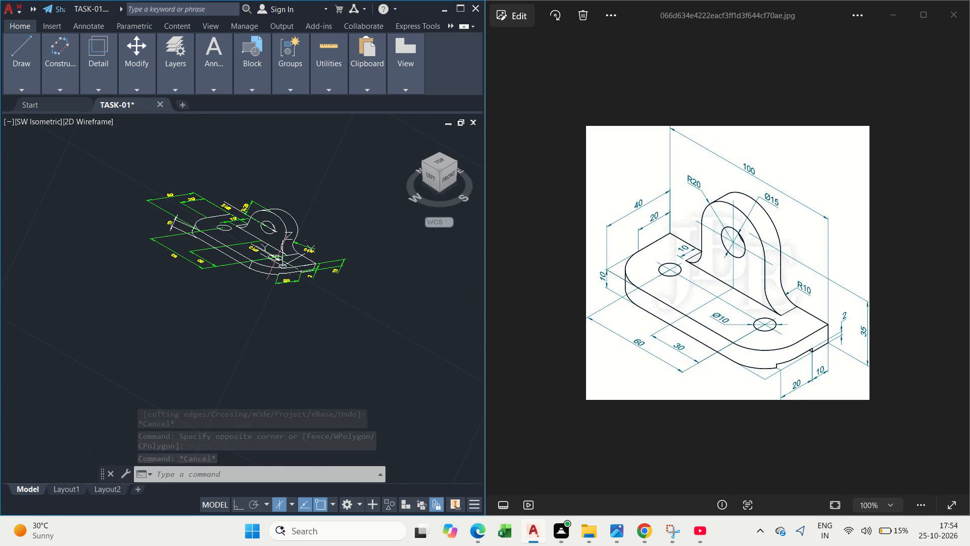
pyautogui.scroll(2, 308, 256)
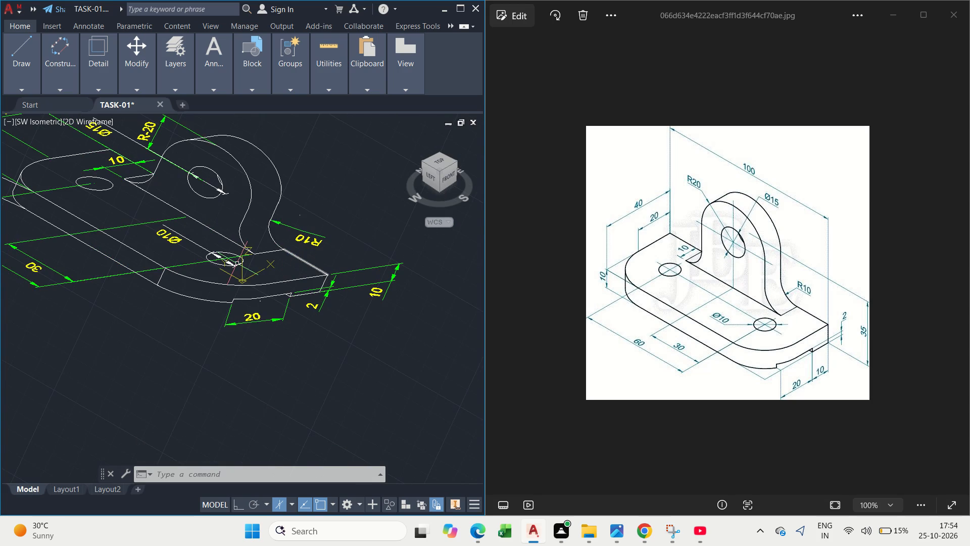
pyautogui.moveTo(237, 263); pyautogui.dragTo(237, 270, button='middle')
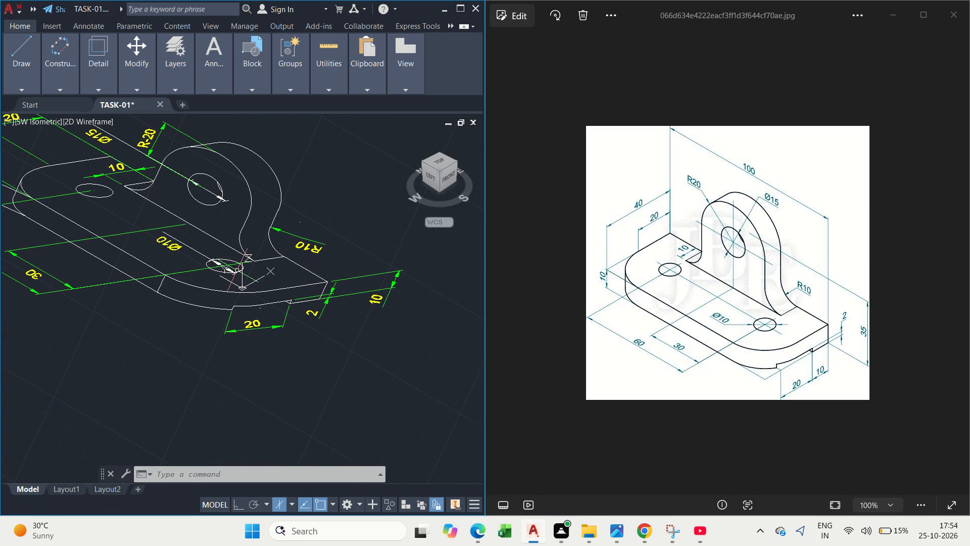
pyautogui.moveTo(237, 188); pyautogui.dragTo(233, 252, button='middle')
pyautogui.scroll(1, 218, 247)
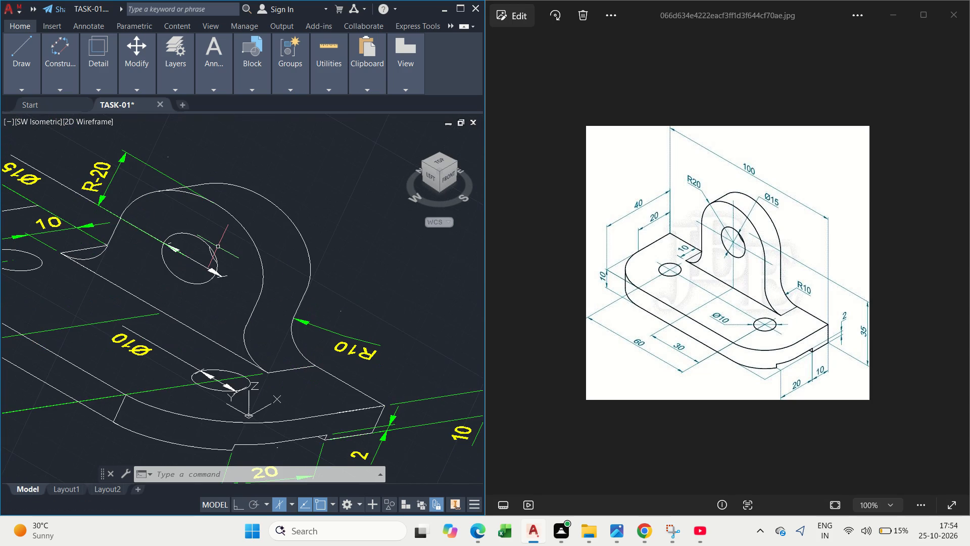
pyautogui.scroll(-1, 214, 249)
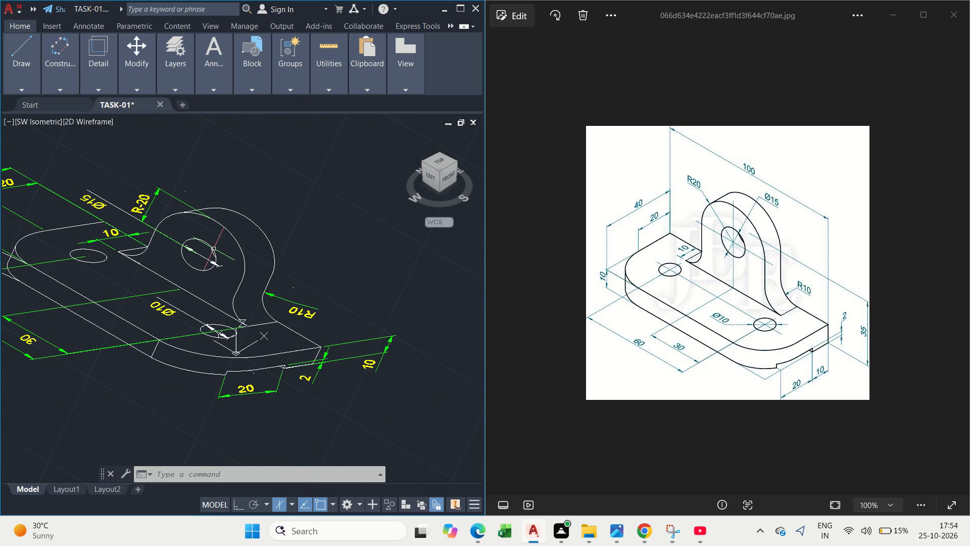
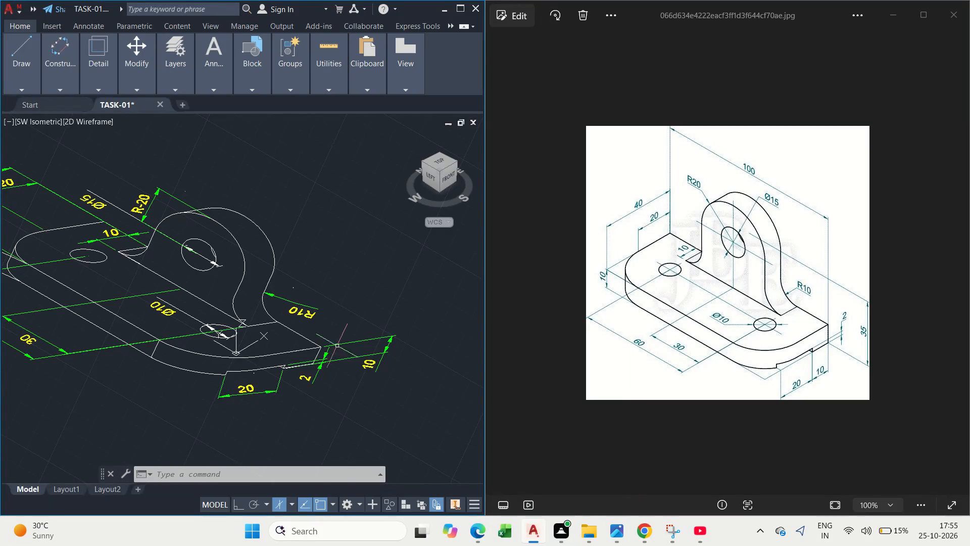
# Examine the dimensions placed around the isometric bracket, including both ends of the base, against the reference drawing.
pyautogui.middleClick(308, 317)
pyautogui.scroll(1, 308, 317)
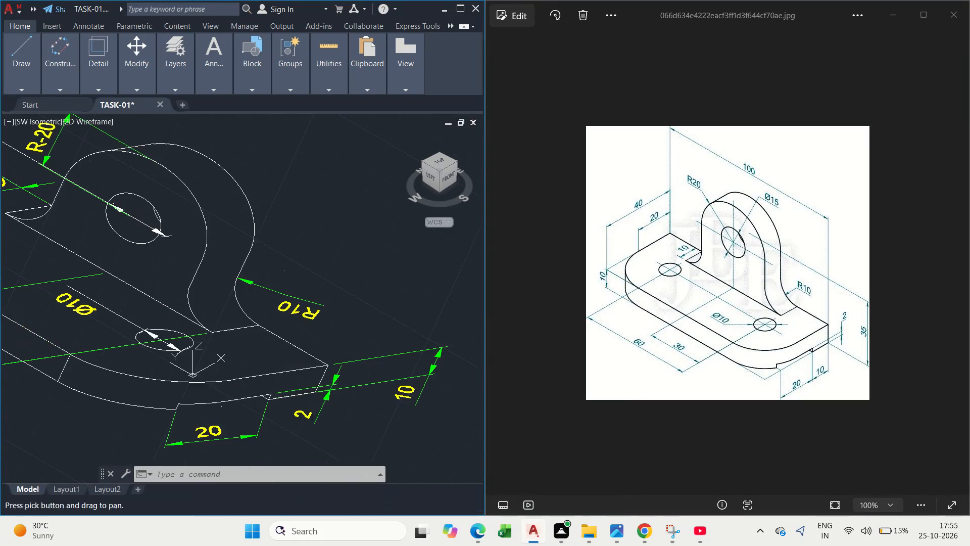
pyautogui.moveTo(308, 317); pyautogui.dragTo(323, 323, button='middle')
pyautogui.scroll(-1, 252, 368)
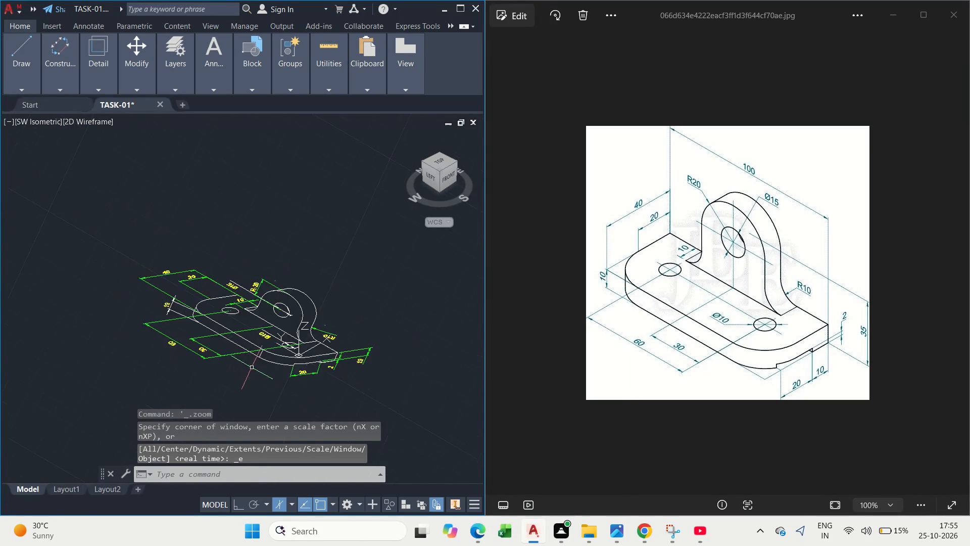
pyautogui.moveTo(259, 376); pyautogui.dragTo(335, 378, button='middle')
pyautogui.scroll(2, 305, 323)
pyautogui.moveTo(314, 317); pyautogui.dragTo(266, 315, button='middle')
pyautogui.scroll(-1, 266, 315)
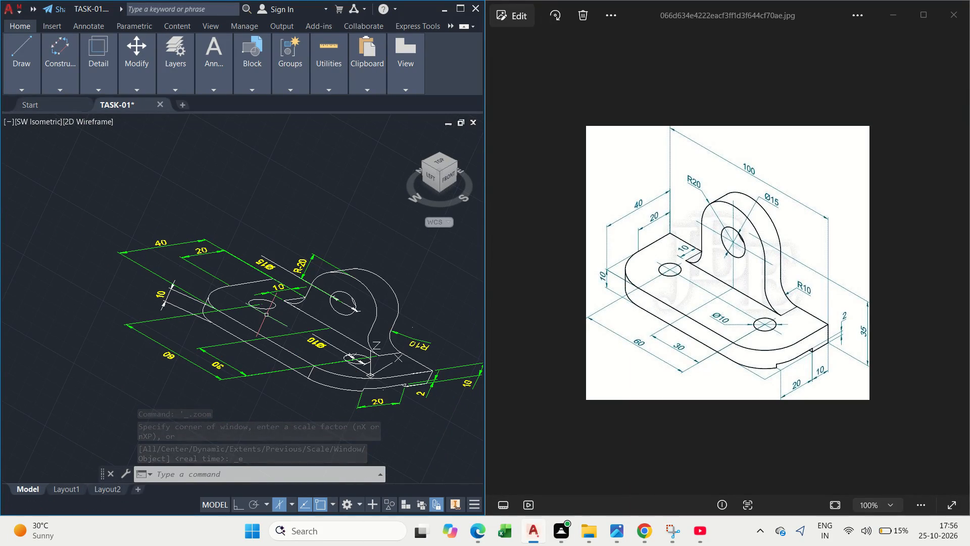
pyautogui.scroll(1, 283, 284)
pyautogui.moveTo(282, 293); pyautogui.dragTo(285, 300, button='middle')
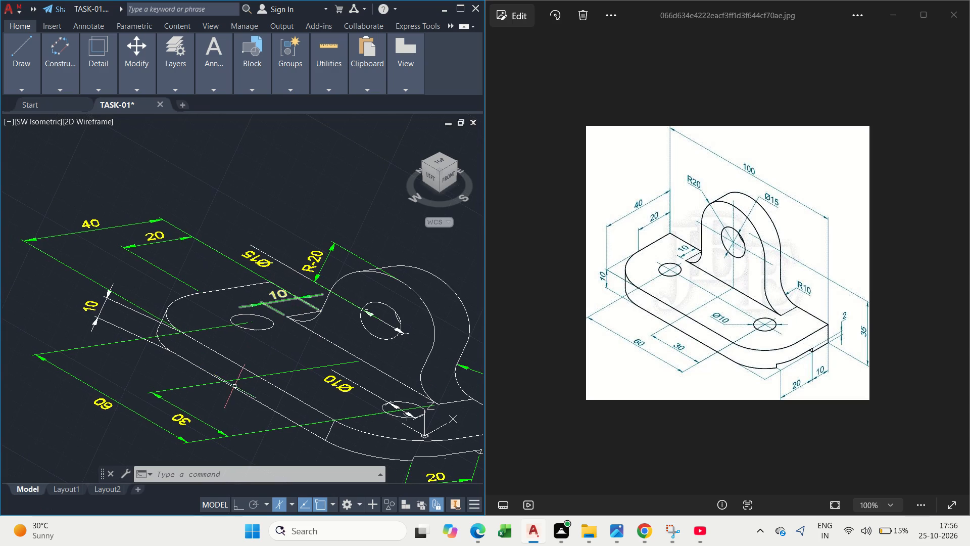
pyautogui.moveTo(239, 484); pyautogui.dragTo(180, 399, button='middle')
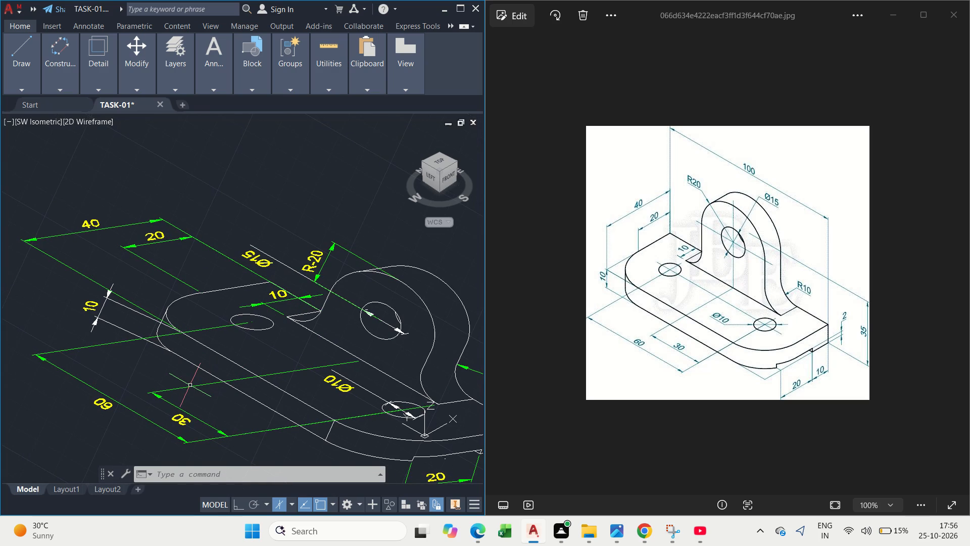
# Delete the 10 thickness dimension at the rounded corner of the base plate.
pyautogui.scroll(2, 111, 304)
pyautogui.moveTo(115, 327); pyautogui.dragTo(90, 304)
pyautogui.moveTo(69, 278); pyautogui.dragTo(74, 293)
pyautogui.scroll(-1, 122, 350)
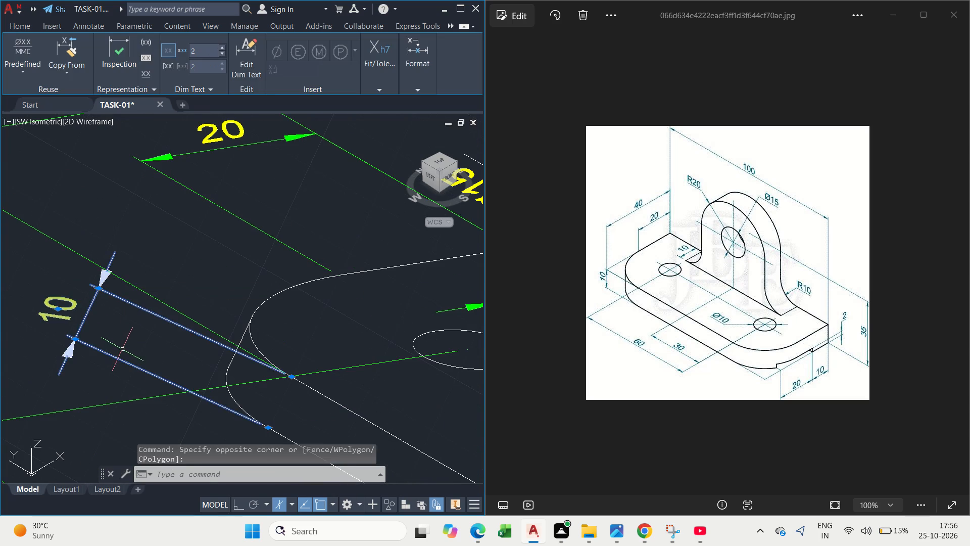
pyautogui.press('Delete')
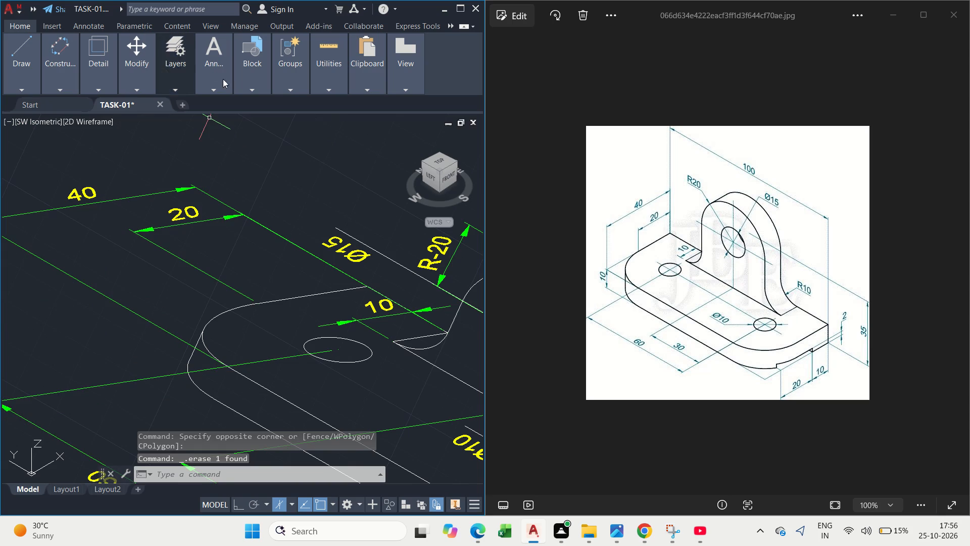
# Add an aligned dimension across the base plate's thickness at the rounded corner, with its text overridden to 10.
pyautogui.click(218, 94)
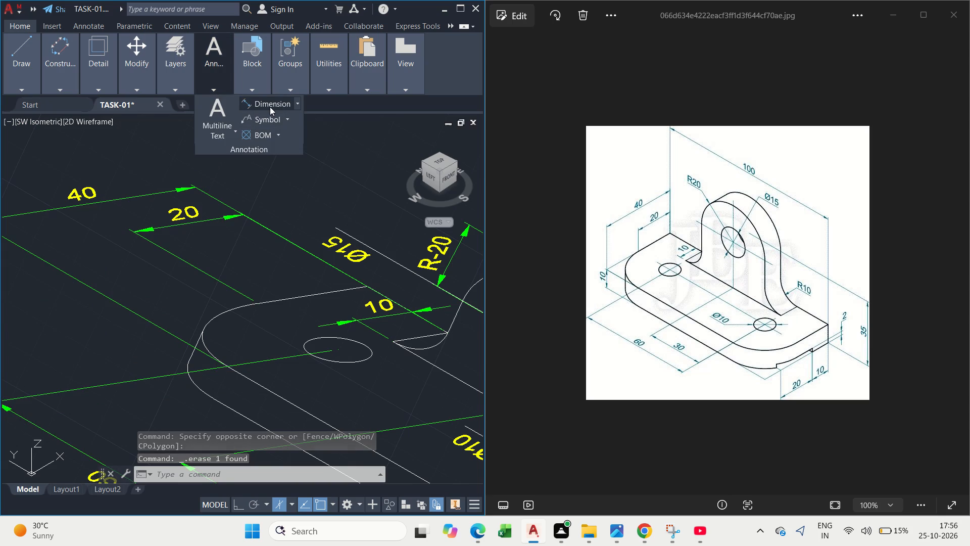
pyautogui.click(293, 106)
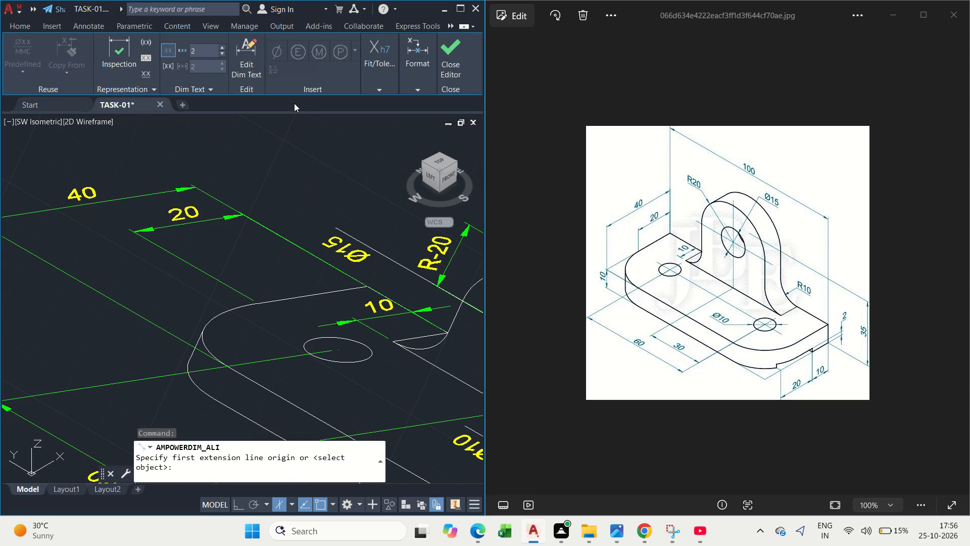
pyautogui.scroll(2, 189, 361)
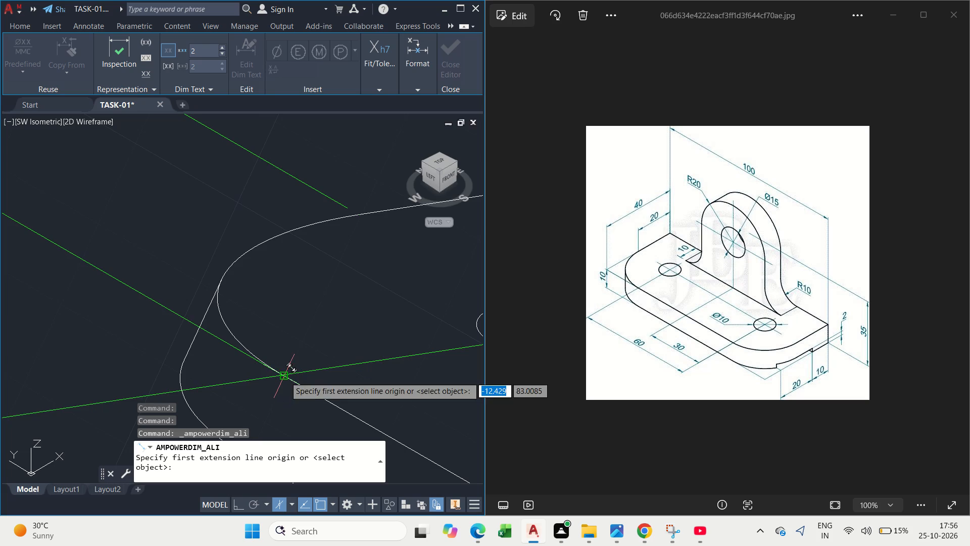
pyautogui.moveTo(285, 377); pyautogui.dragTo(264, 296, button='middle')
pyautogui.click(264, 296)
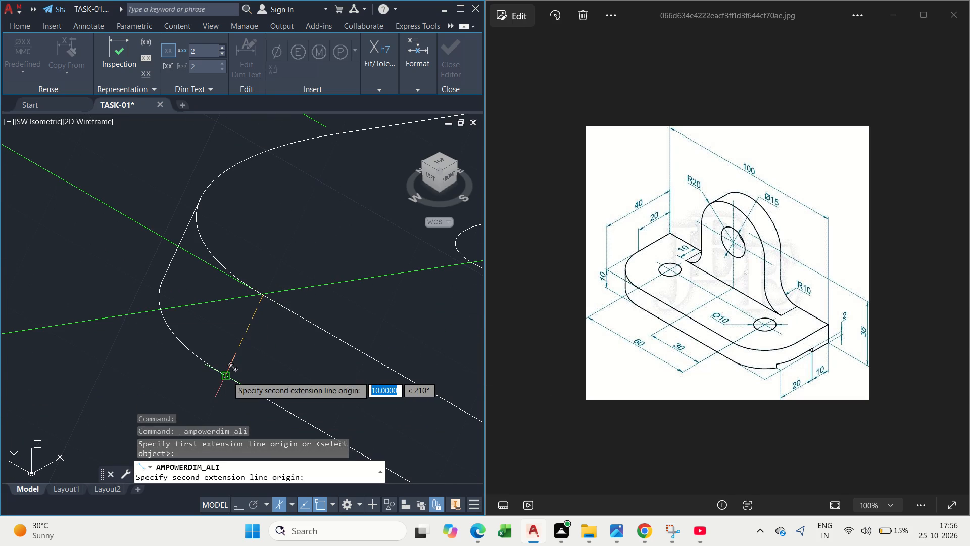
pyautogui.click(217, 373)
pyautogui.moveTo(140, 325); pyautogui.dragTo(344, 432, button='middle')
pyautogui.scroll(-2, 151, 266)
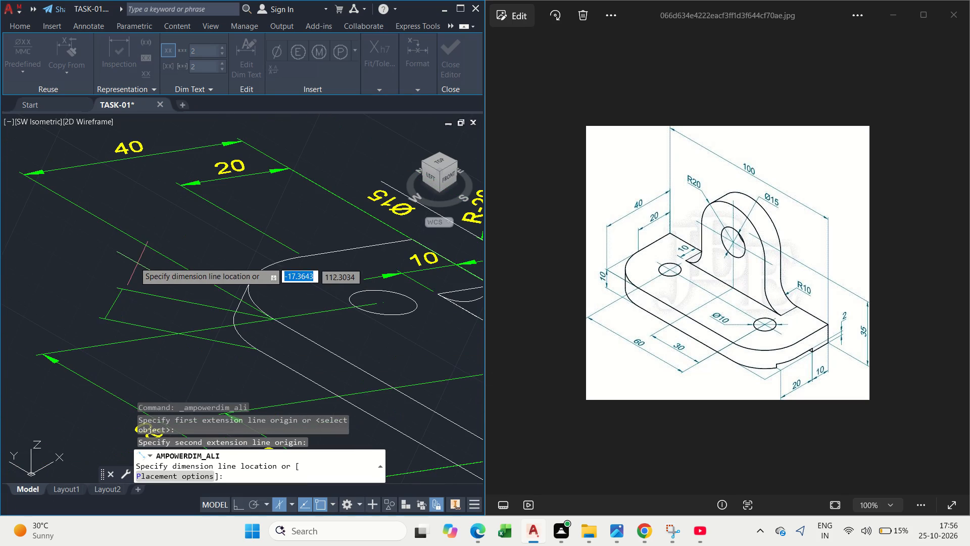
pyautogui.click(132, 260)
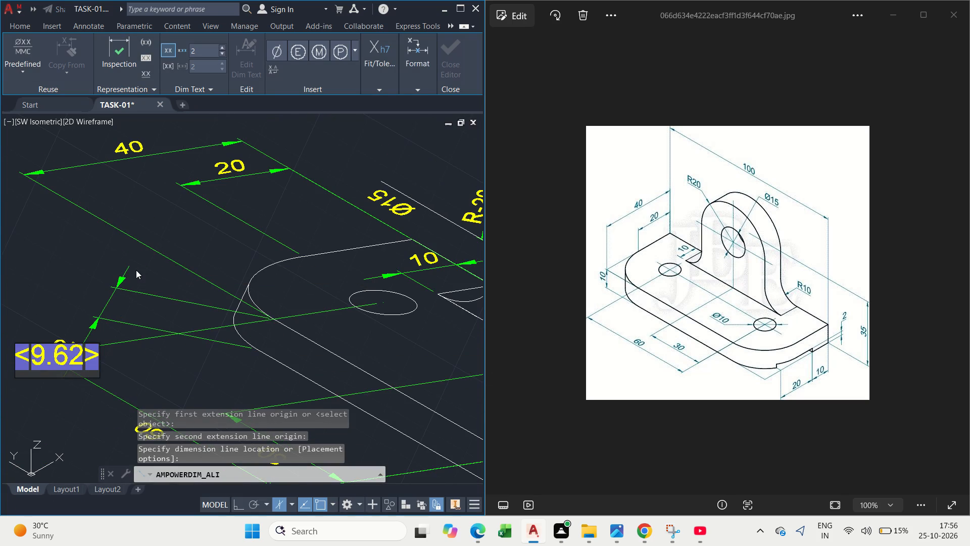
pyautogui.press('BackSpace')
pyautogui.press('1')
pyautogui.press('0')
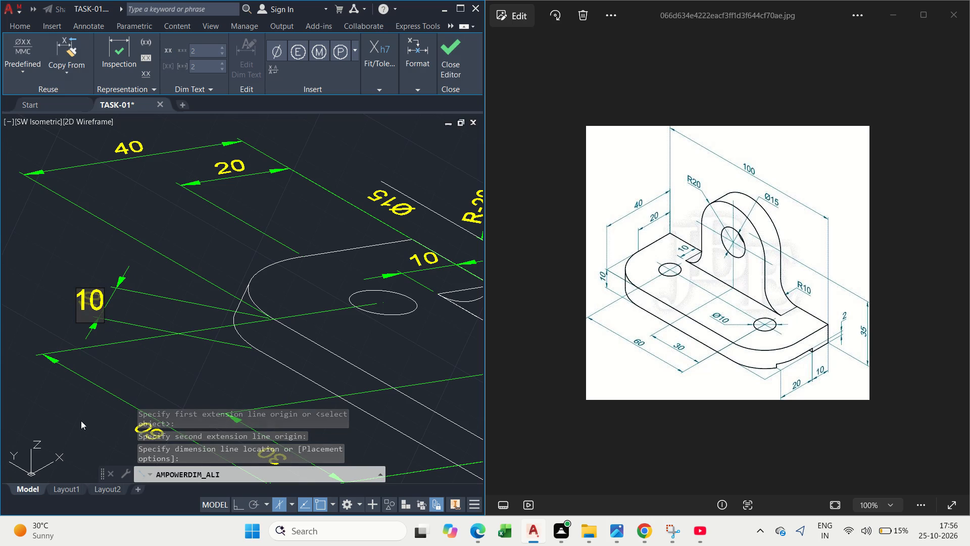
pyautogui.click(127, 374)
pyautogui.press('Escape')
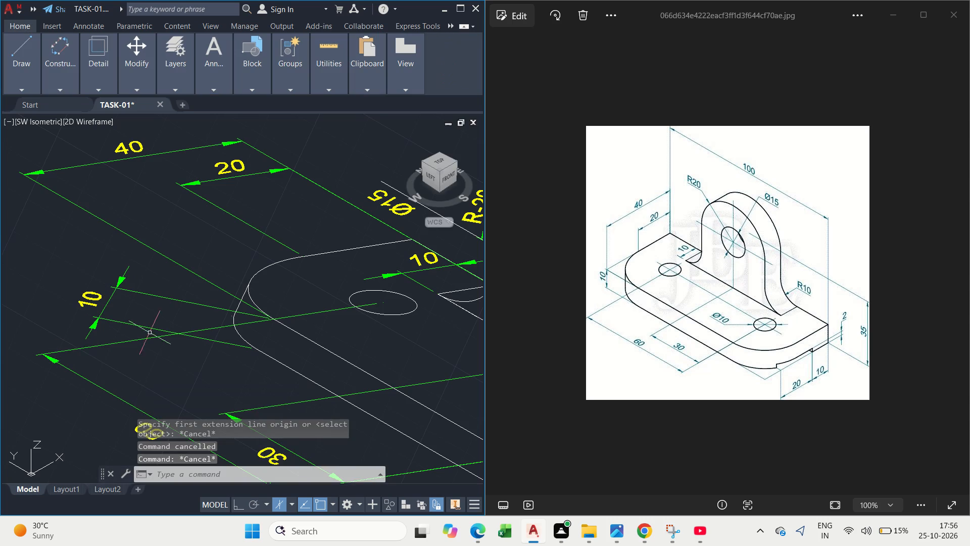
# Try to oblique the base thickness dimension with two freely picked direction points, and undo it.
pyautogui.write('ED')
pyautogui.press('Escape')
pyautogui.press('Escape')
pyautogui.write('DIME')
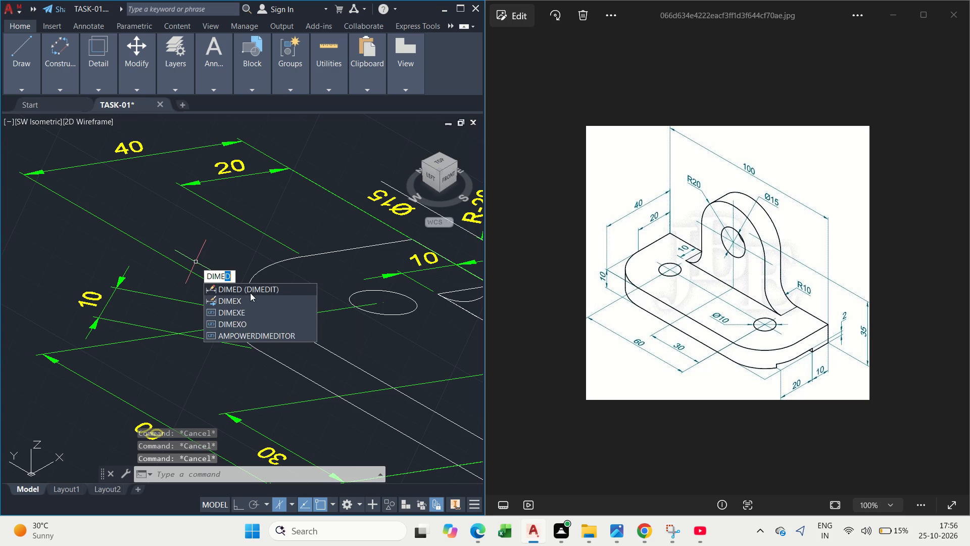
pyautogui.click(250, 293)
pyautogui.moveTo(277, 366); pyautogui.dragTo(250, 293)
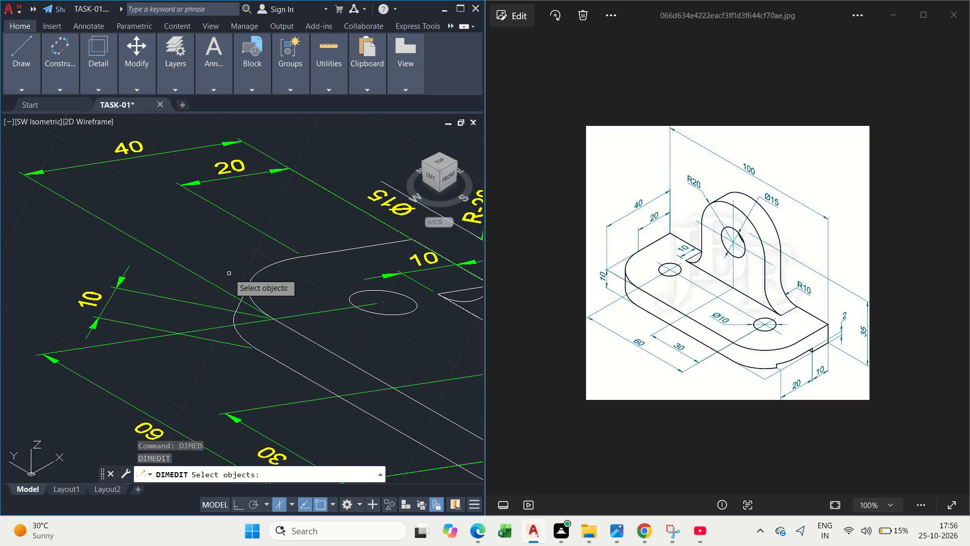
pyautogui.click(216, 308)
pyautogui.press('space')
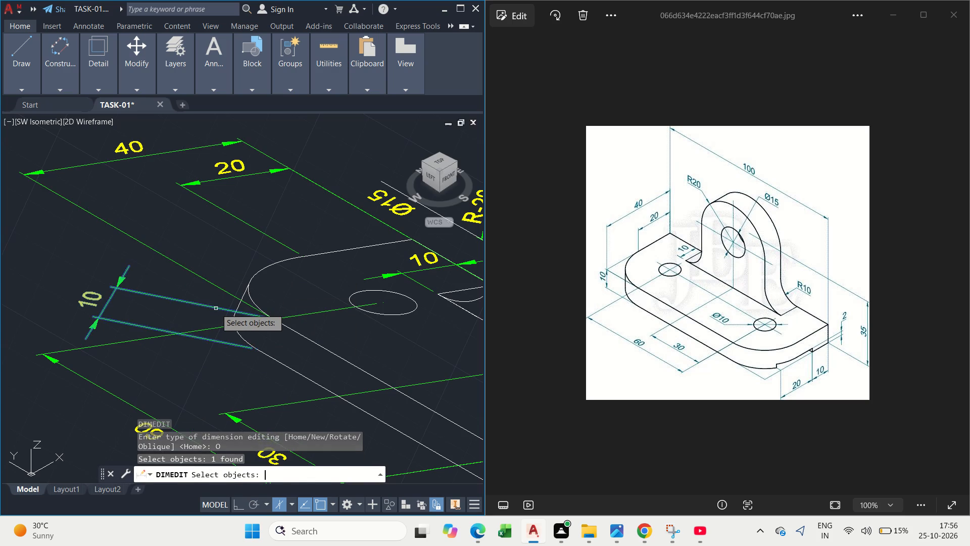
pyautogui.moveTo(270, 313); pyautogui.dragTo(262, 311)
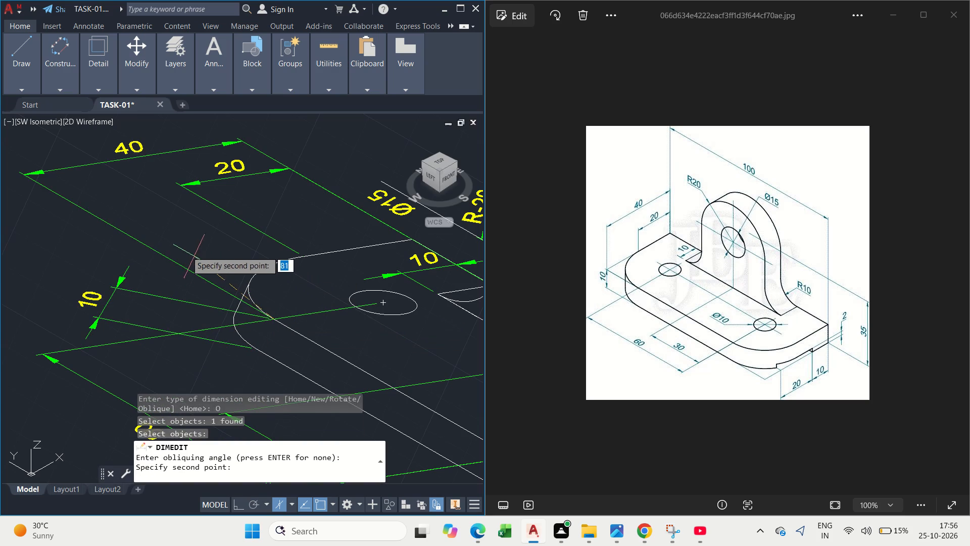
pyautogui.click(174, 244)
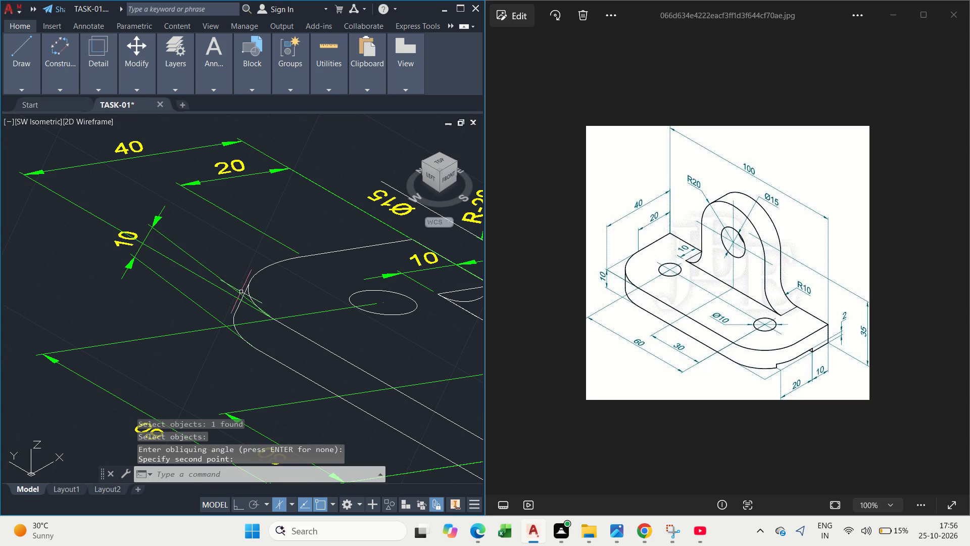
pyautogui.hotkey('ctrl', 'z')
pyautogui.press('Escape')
# Oblique the base thickness dimension along the plate's long edge, picking the direction with Ortho on.
pyautogui.write('DIM')
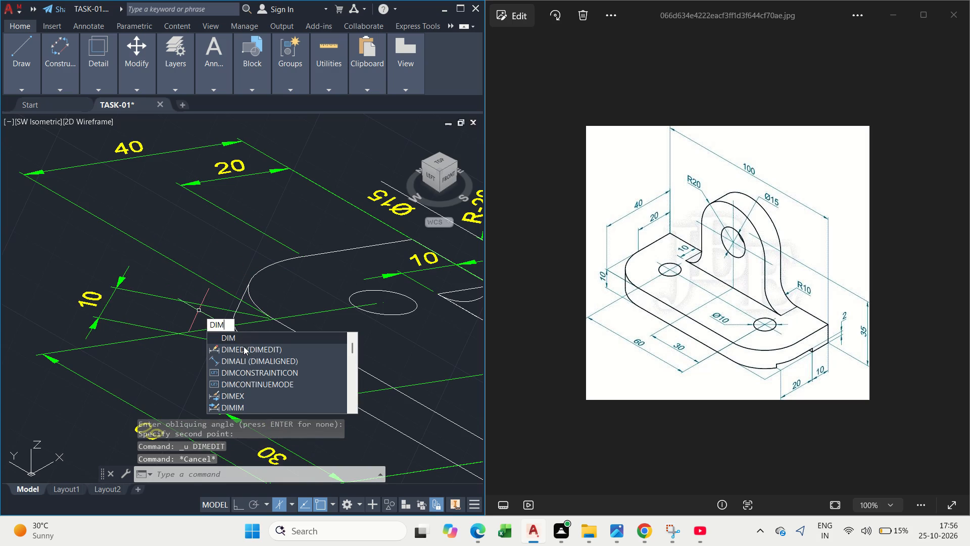
pyautogui.click(244, 346)
pyautogui.moveTo(275, 417); pyautogui.dragTo(241, 346)
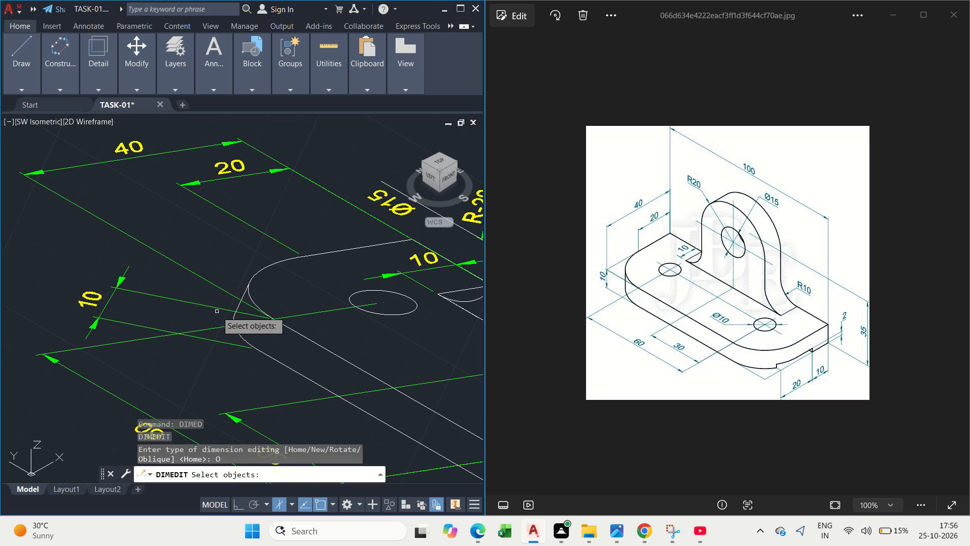
pyautogui.click(215, 309)
pyautogui.press('space')
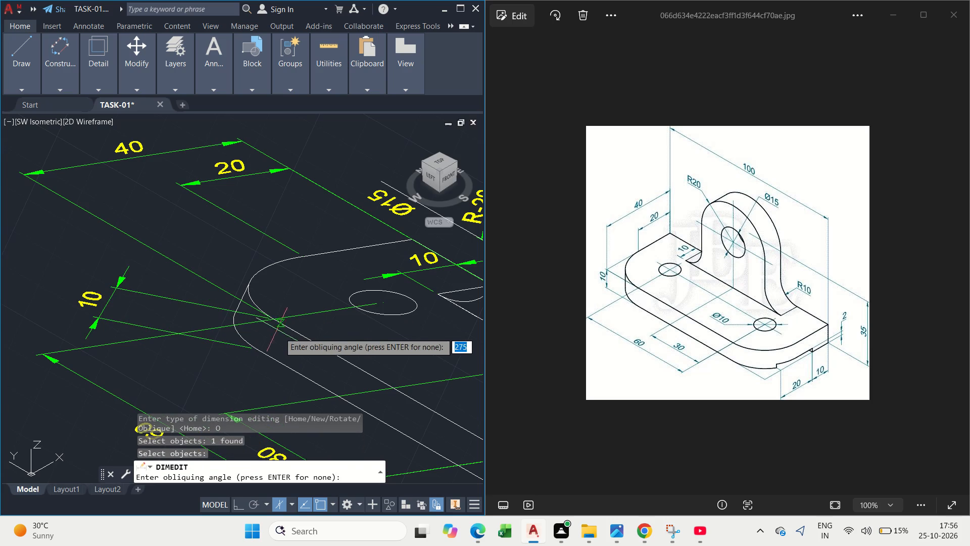
pyautogui.moveTo(290, 335); pyautogui.dragTo(280, 330)
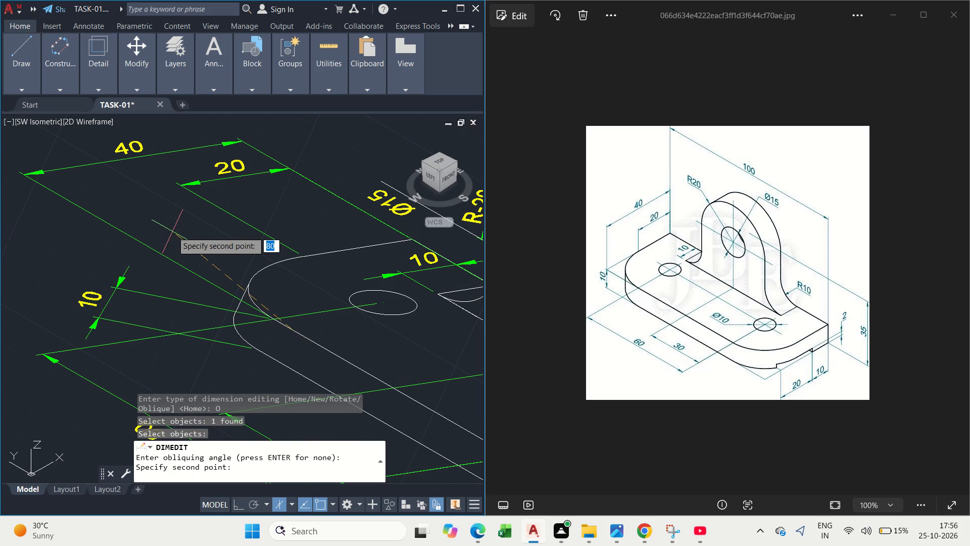
pyautogui.press('F8')
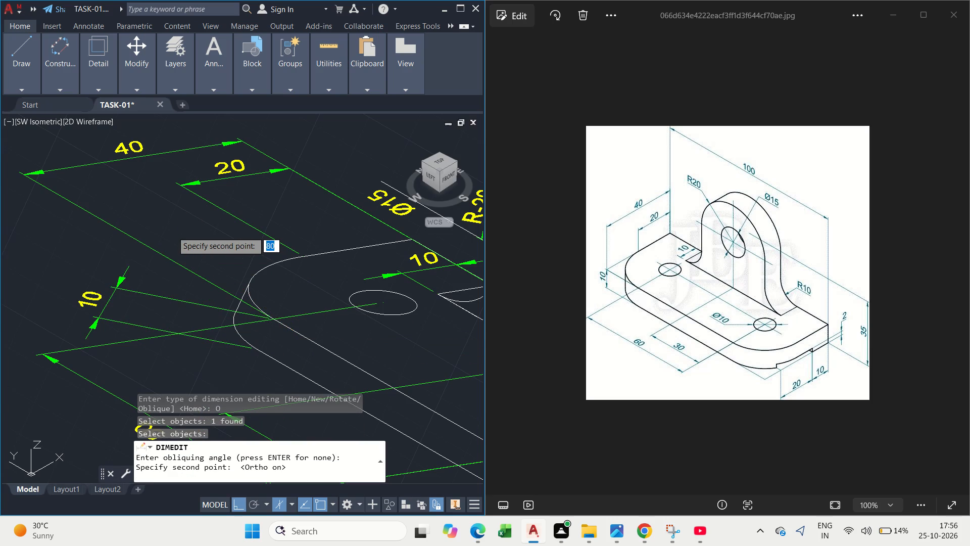
pyautogui.click(122, 225)
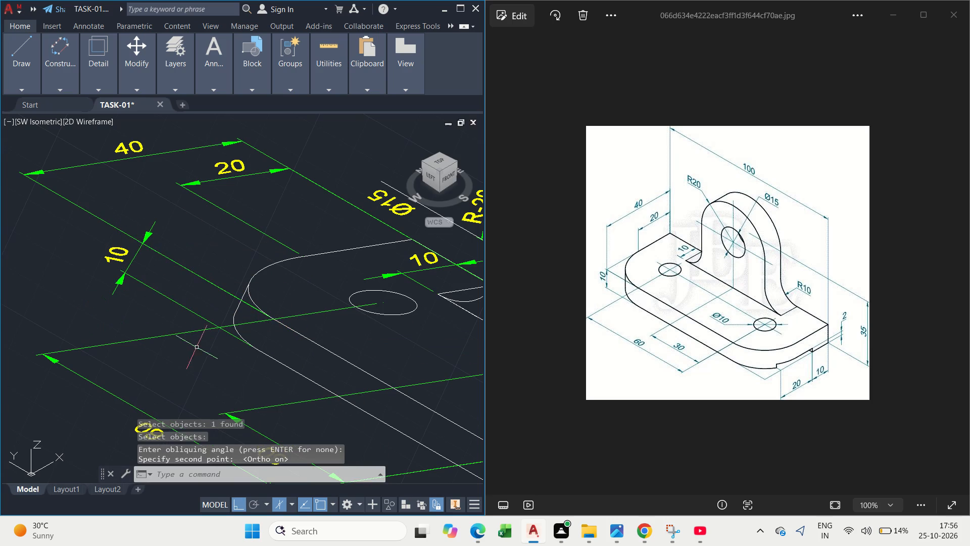
pyautogui.press('Escape')
# Stretch the 20 dimension of the base's short straight edge onto that edge.
pyautogui.scroll(-1, 133, 229)
pyautogui.scroll(1, 144, 245)
pyautogui.moveTo(139, 224); pyautogui.dragTo(141, 269, button='middle')
pyautogui.press('Escape')
pyautogui.moveTo(237, 210); pyautogui.dragTo(221, 204)
pyautogui.click(212, 201)
pyautogui.press('Escape')
pyautogui.click(219, 200)
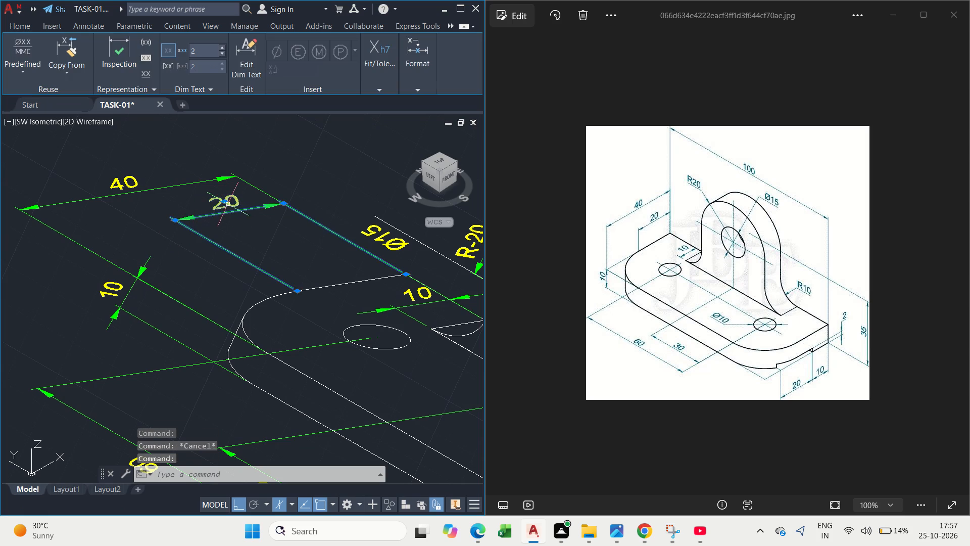
pyautogui.moveTo(224, 201); pyautogui.dragTo(234, 212)
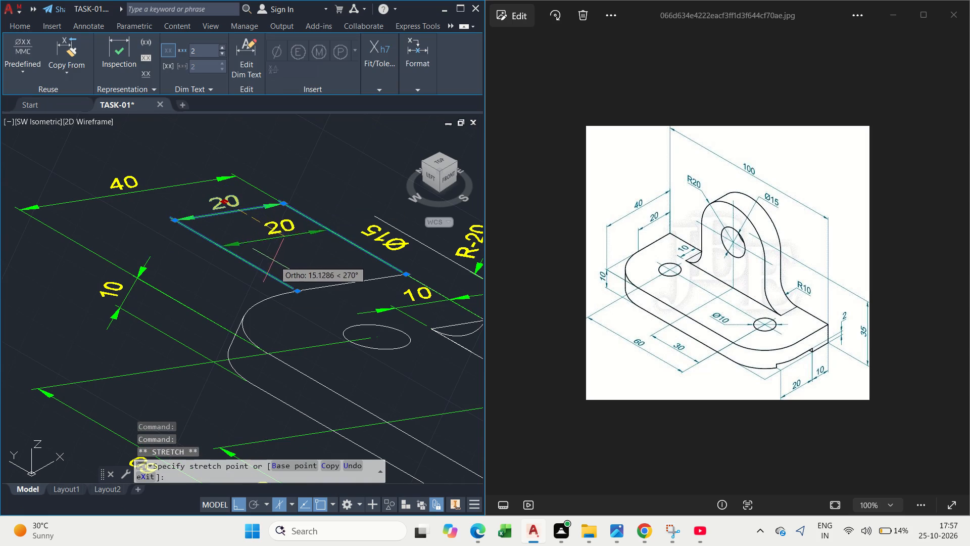
pyautogui.click(291, 288)
pyautogui.press('Escape')
# Stretch the 20 dimension away from the base's short straight edge, outward beside the plate.
pyautogui.scroll(1, 274, 283)
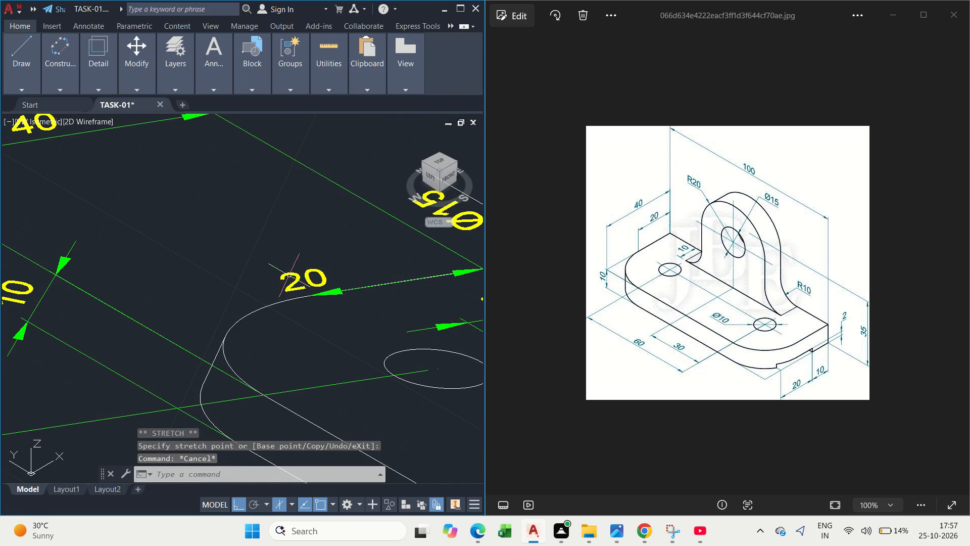
pyautogui.click(296, 272)
pyautogui.scroll(-2, 302, 285)
pyautogui.scroll(1, 318, 290)
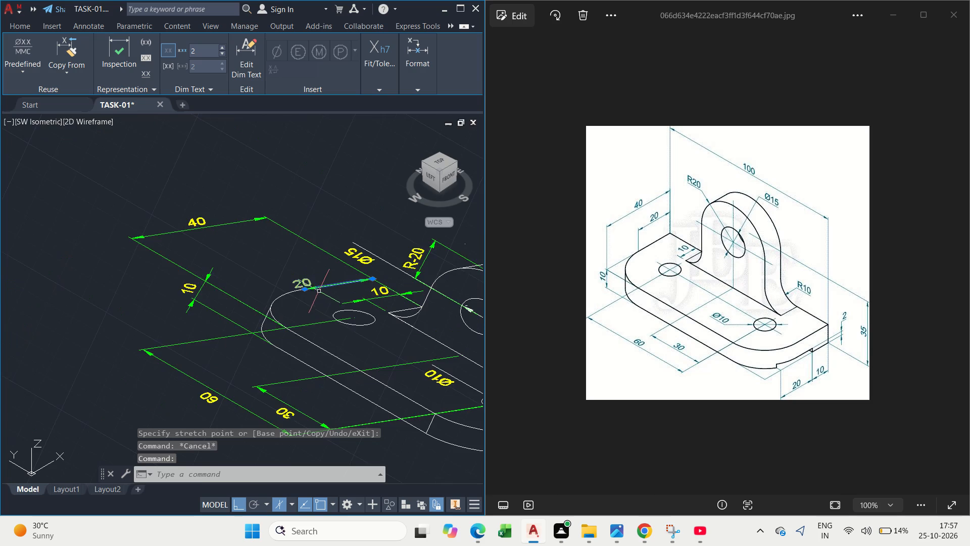
pyautogui.scroll(3, 296, 281)
pyautogui.moveTo(307, 293); pyautogui.dragTo(300, 289)
pyautogui.moveTo(290, 276); pyautogui.dragTo(295, 284)
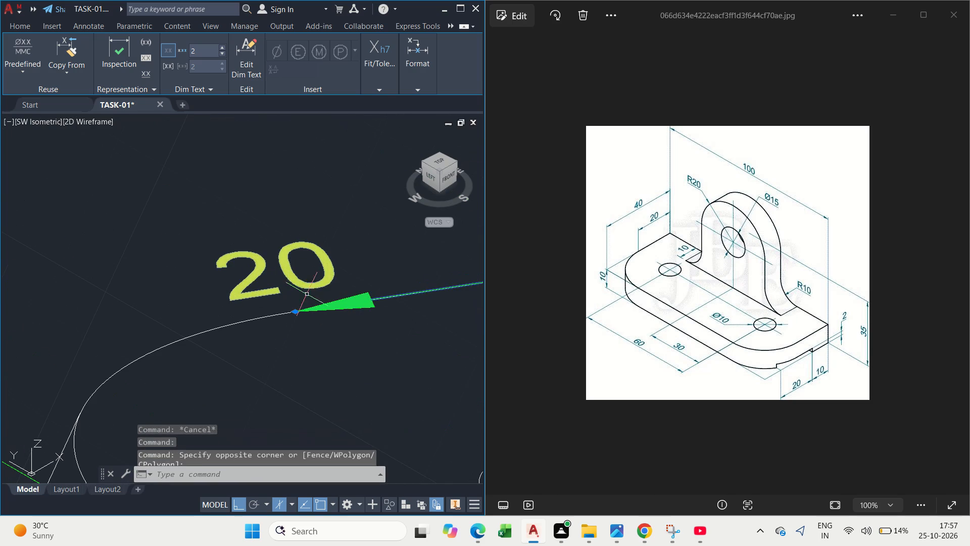
pyautogui.scroll(-4, 337, 292)
pyautogui.moveTo(341, 296); pyautogui.dragTo(258, 285, button='middle')
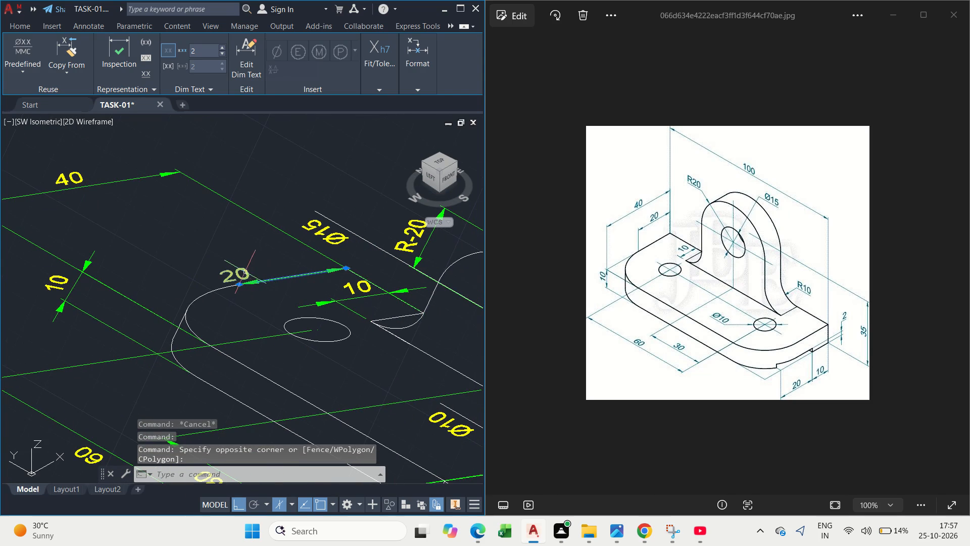
pyautogui.moveTo(244, 273); pyautogui.dragTo(214, 240)
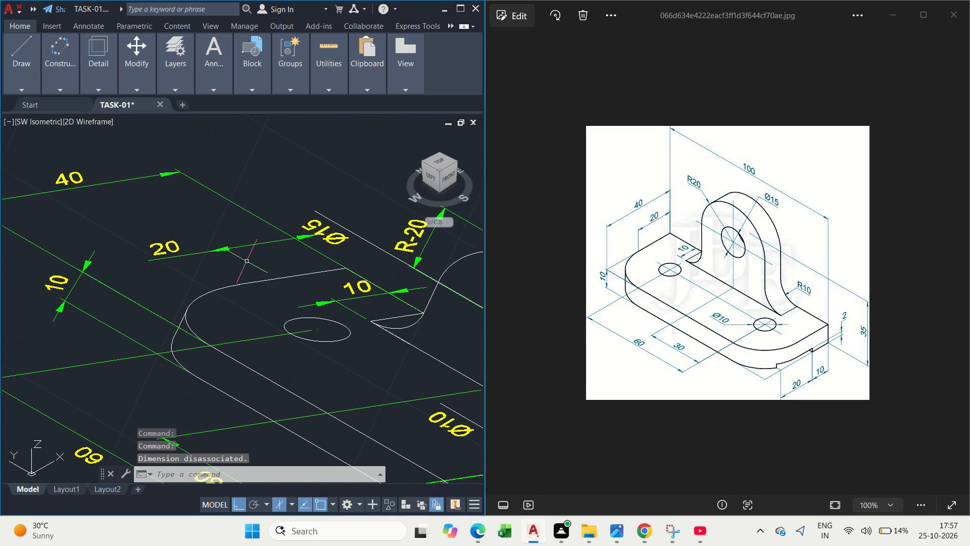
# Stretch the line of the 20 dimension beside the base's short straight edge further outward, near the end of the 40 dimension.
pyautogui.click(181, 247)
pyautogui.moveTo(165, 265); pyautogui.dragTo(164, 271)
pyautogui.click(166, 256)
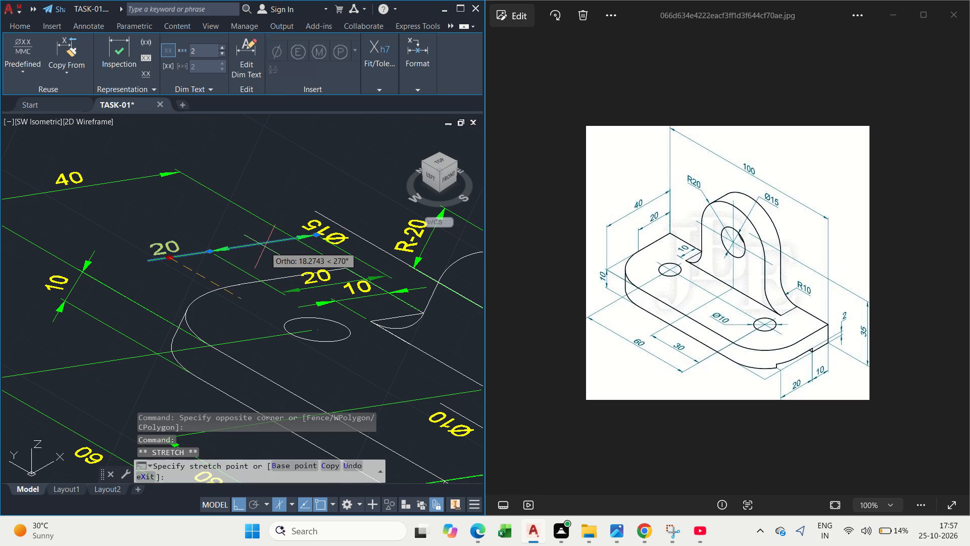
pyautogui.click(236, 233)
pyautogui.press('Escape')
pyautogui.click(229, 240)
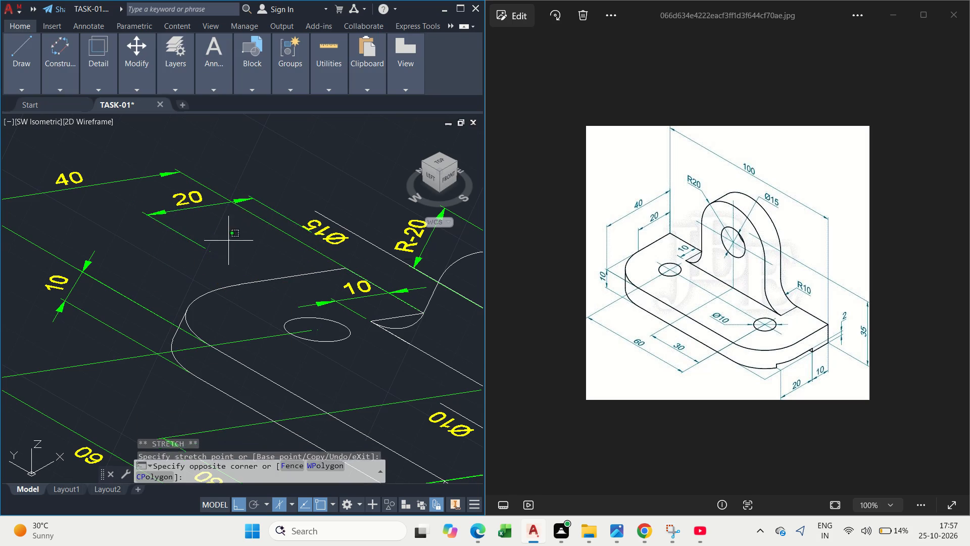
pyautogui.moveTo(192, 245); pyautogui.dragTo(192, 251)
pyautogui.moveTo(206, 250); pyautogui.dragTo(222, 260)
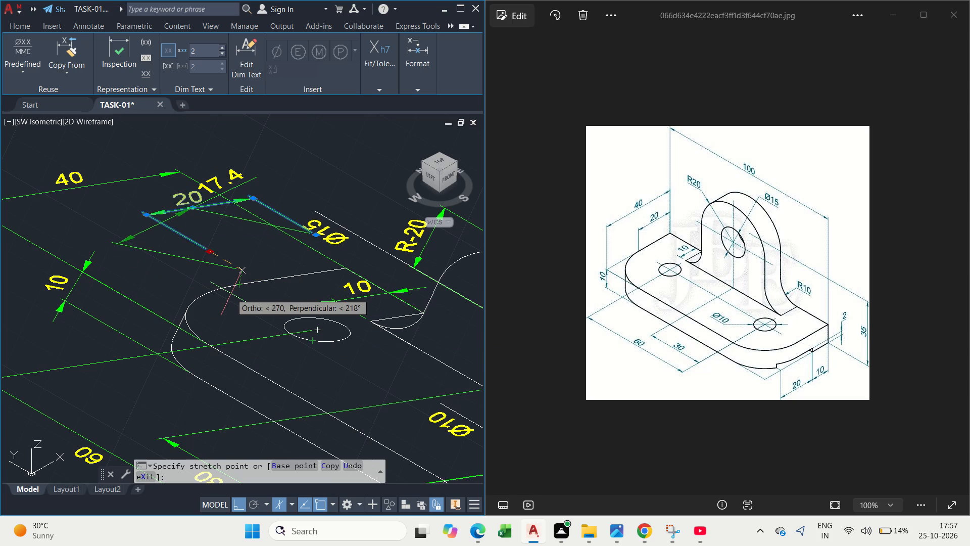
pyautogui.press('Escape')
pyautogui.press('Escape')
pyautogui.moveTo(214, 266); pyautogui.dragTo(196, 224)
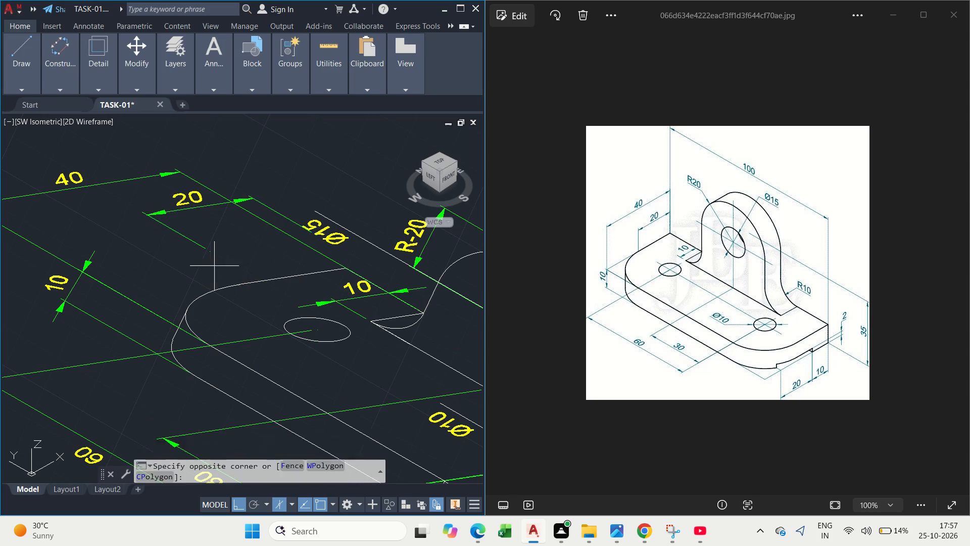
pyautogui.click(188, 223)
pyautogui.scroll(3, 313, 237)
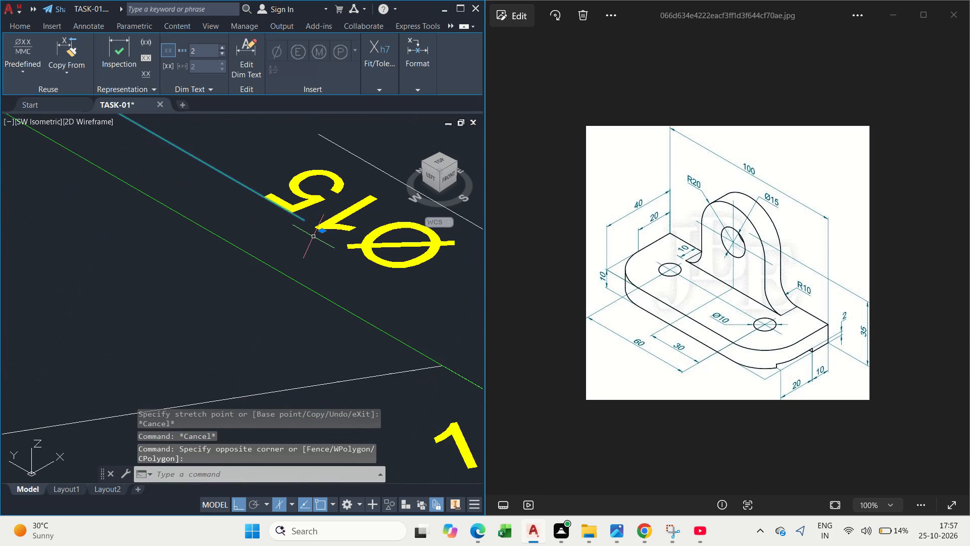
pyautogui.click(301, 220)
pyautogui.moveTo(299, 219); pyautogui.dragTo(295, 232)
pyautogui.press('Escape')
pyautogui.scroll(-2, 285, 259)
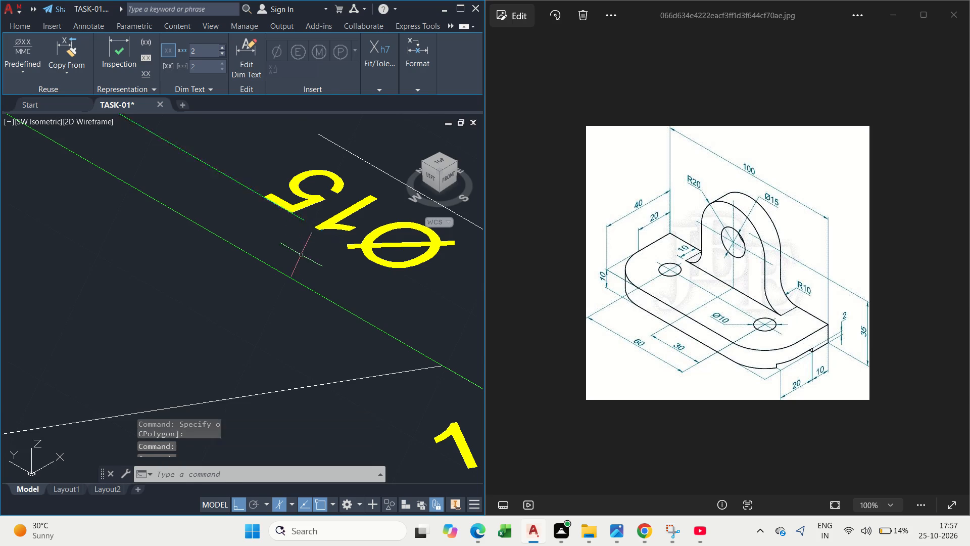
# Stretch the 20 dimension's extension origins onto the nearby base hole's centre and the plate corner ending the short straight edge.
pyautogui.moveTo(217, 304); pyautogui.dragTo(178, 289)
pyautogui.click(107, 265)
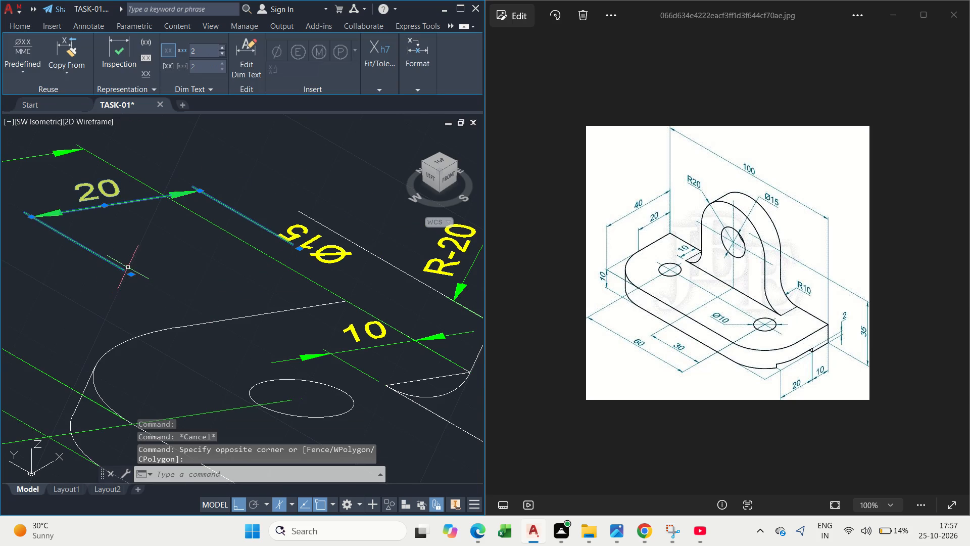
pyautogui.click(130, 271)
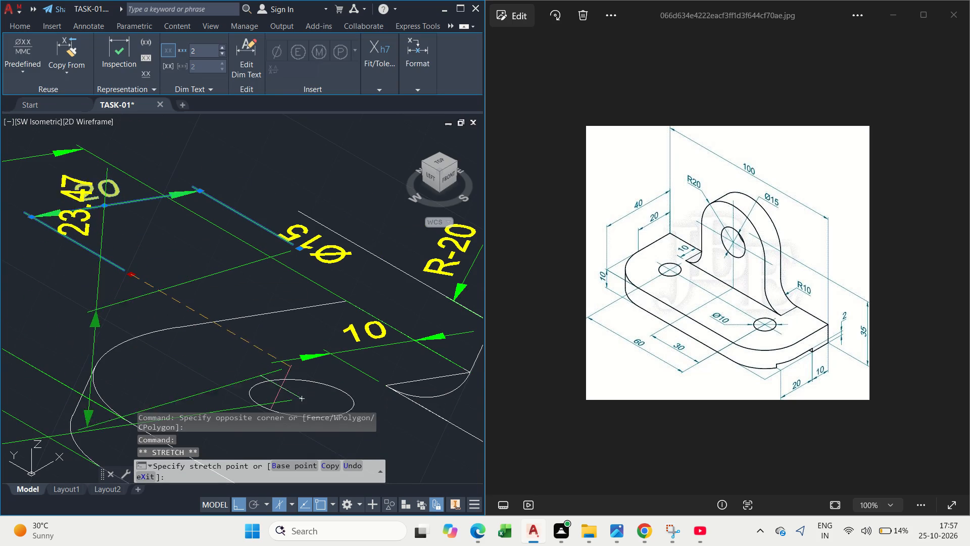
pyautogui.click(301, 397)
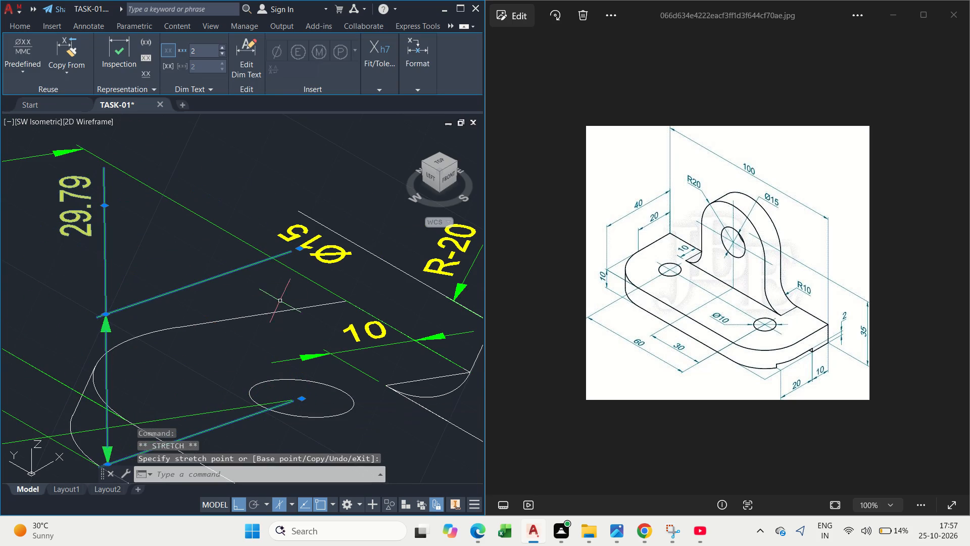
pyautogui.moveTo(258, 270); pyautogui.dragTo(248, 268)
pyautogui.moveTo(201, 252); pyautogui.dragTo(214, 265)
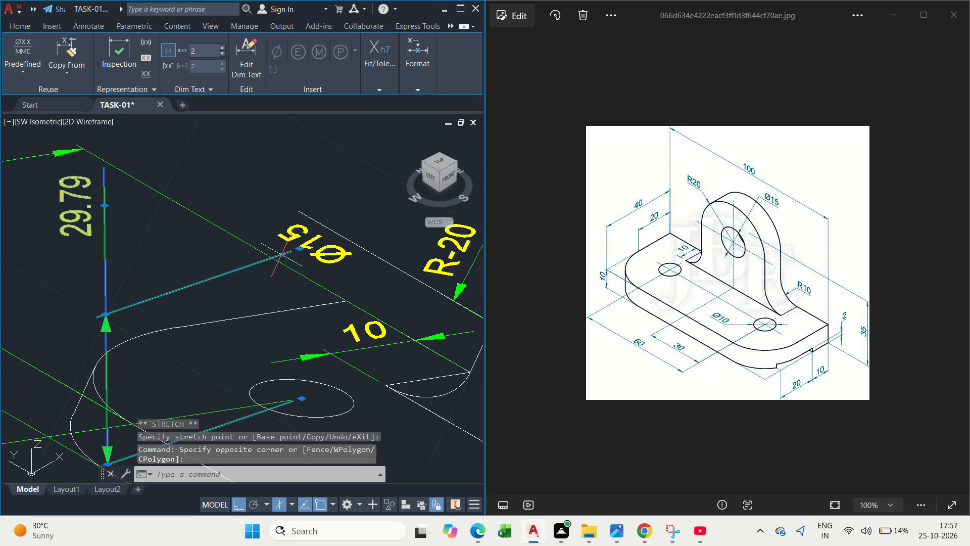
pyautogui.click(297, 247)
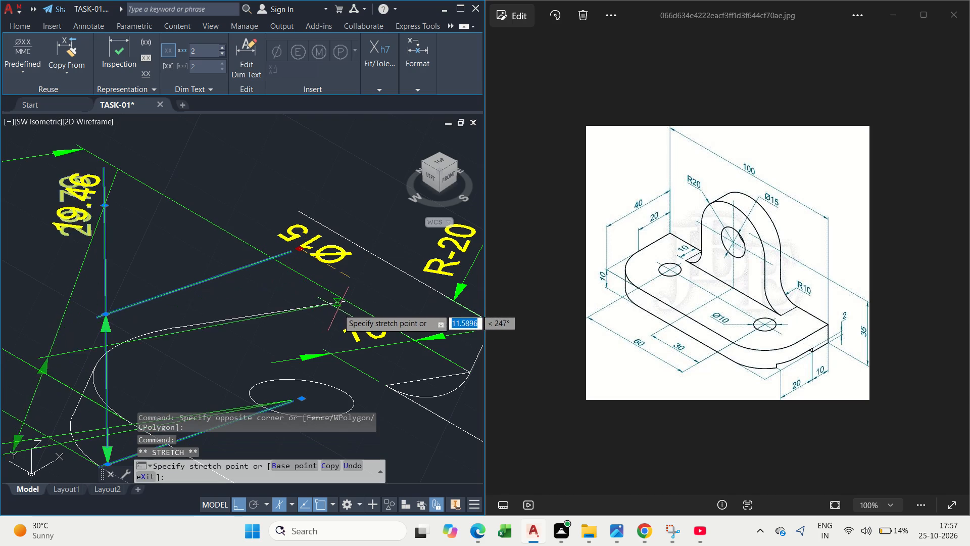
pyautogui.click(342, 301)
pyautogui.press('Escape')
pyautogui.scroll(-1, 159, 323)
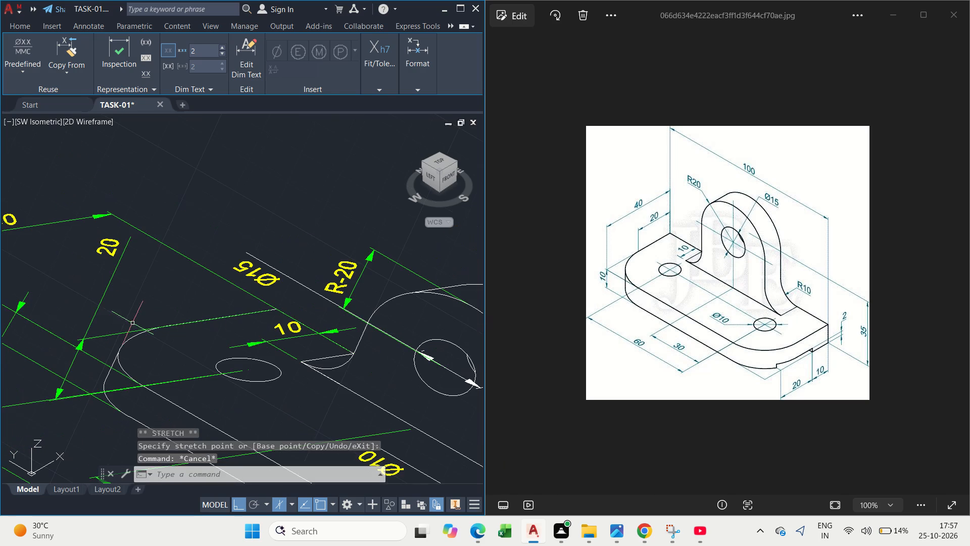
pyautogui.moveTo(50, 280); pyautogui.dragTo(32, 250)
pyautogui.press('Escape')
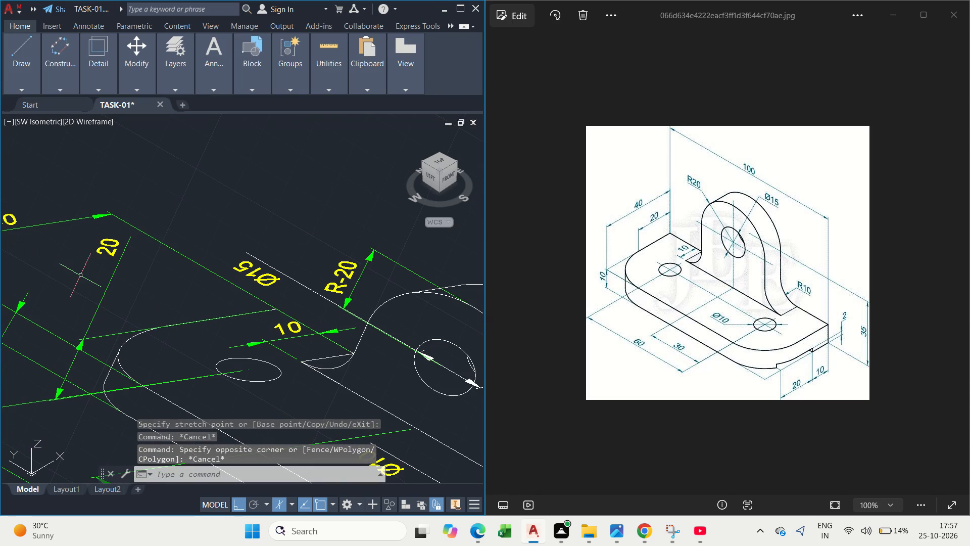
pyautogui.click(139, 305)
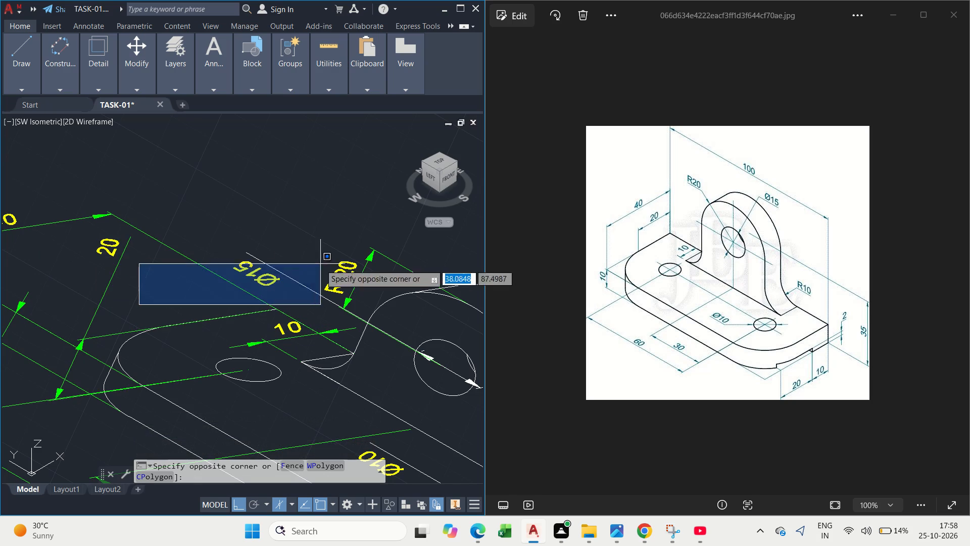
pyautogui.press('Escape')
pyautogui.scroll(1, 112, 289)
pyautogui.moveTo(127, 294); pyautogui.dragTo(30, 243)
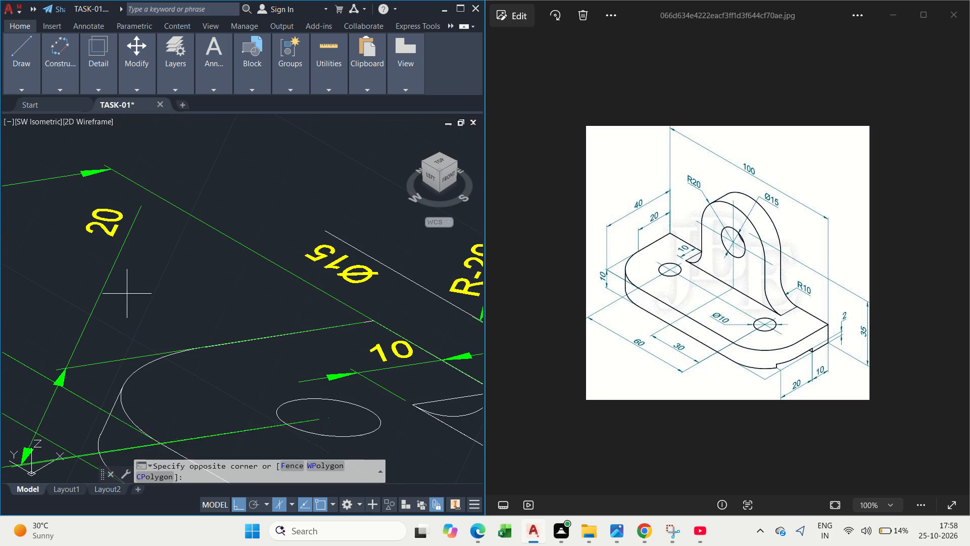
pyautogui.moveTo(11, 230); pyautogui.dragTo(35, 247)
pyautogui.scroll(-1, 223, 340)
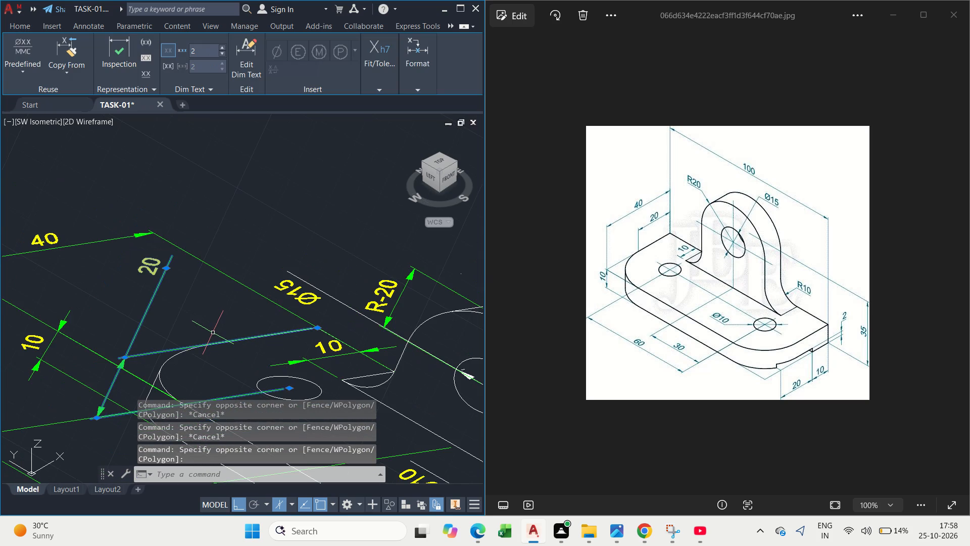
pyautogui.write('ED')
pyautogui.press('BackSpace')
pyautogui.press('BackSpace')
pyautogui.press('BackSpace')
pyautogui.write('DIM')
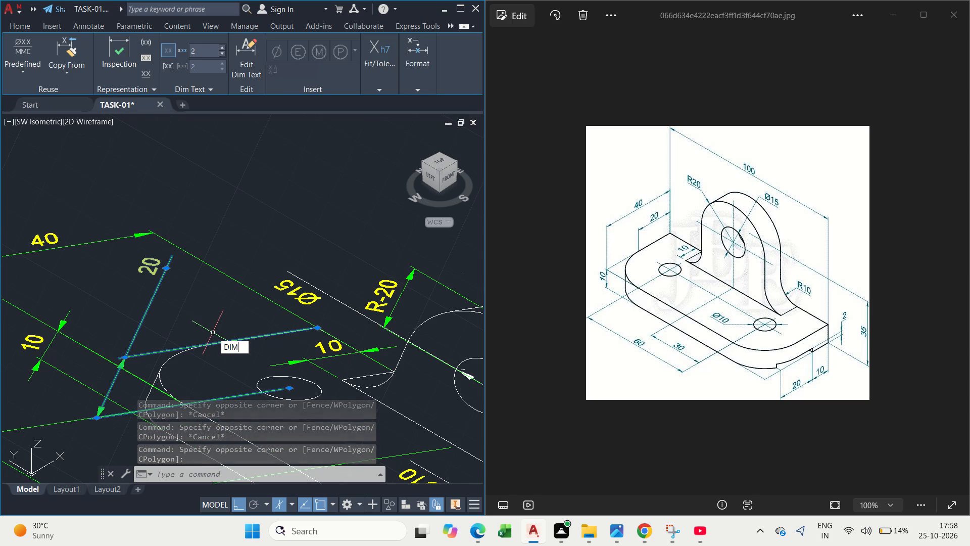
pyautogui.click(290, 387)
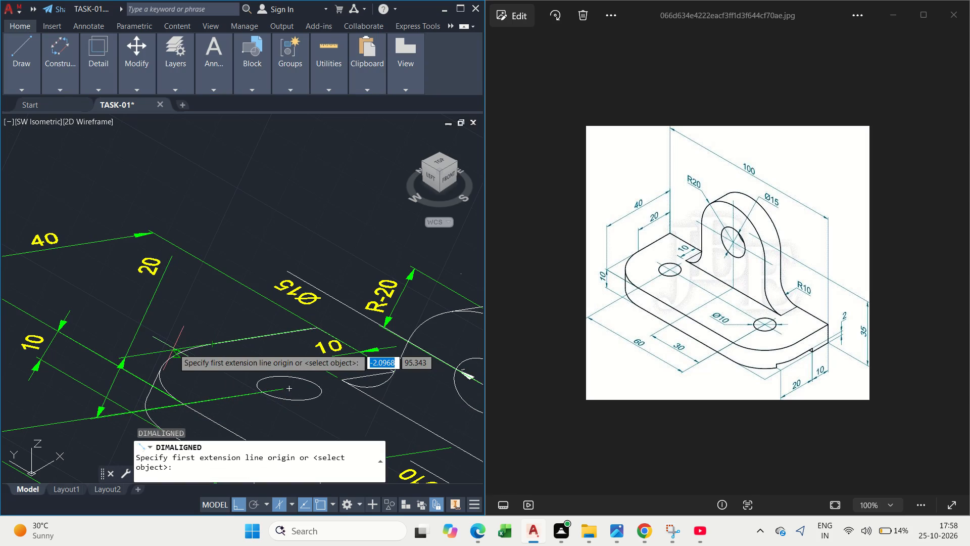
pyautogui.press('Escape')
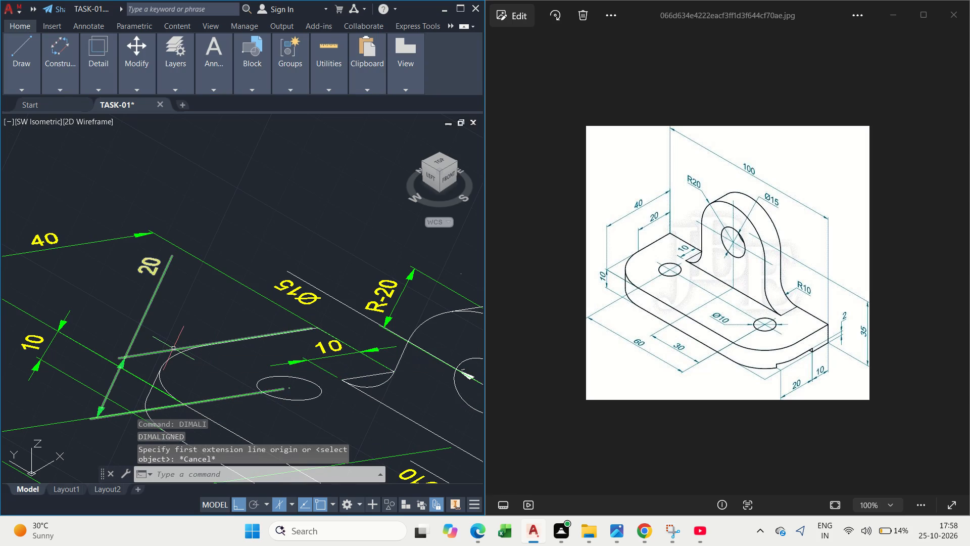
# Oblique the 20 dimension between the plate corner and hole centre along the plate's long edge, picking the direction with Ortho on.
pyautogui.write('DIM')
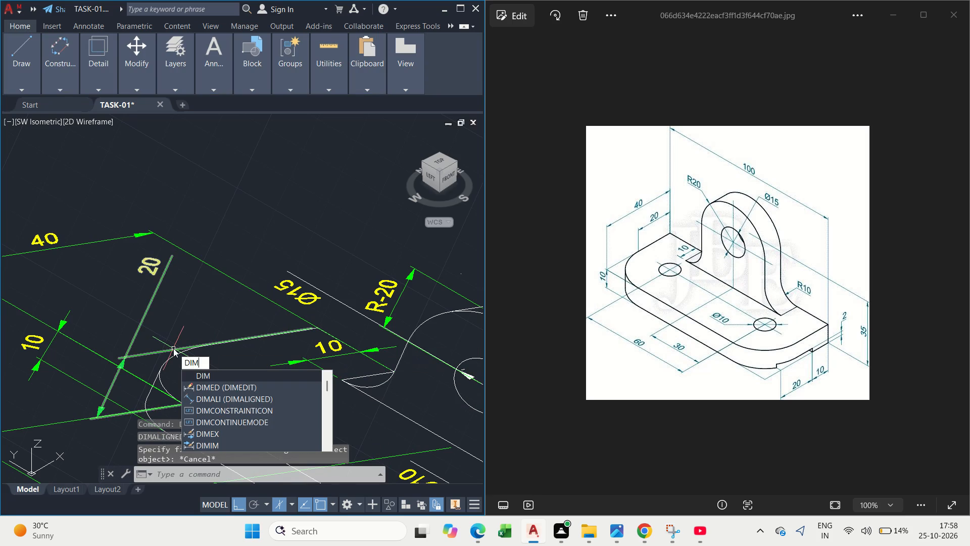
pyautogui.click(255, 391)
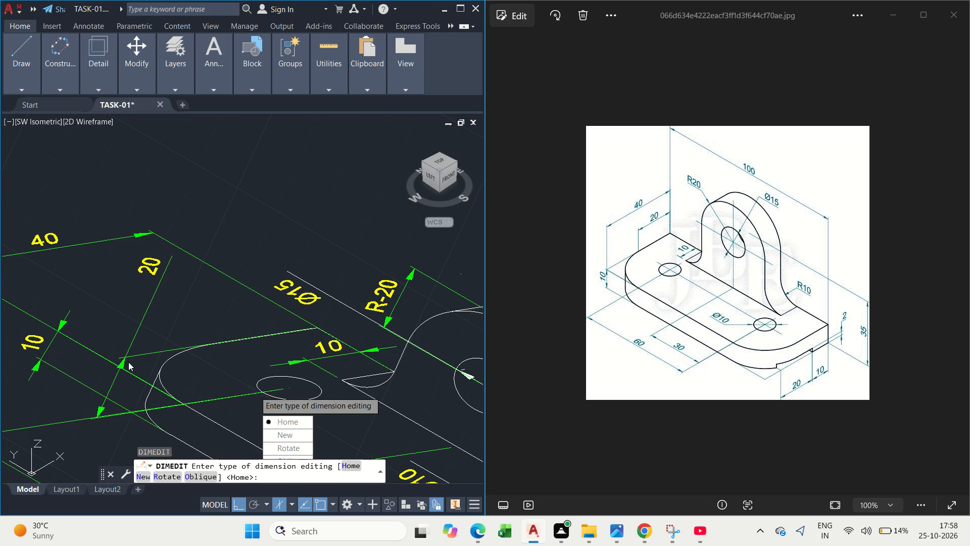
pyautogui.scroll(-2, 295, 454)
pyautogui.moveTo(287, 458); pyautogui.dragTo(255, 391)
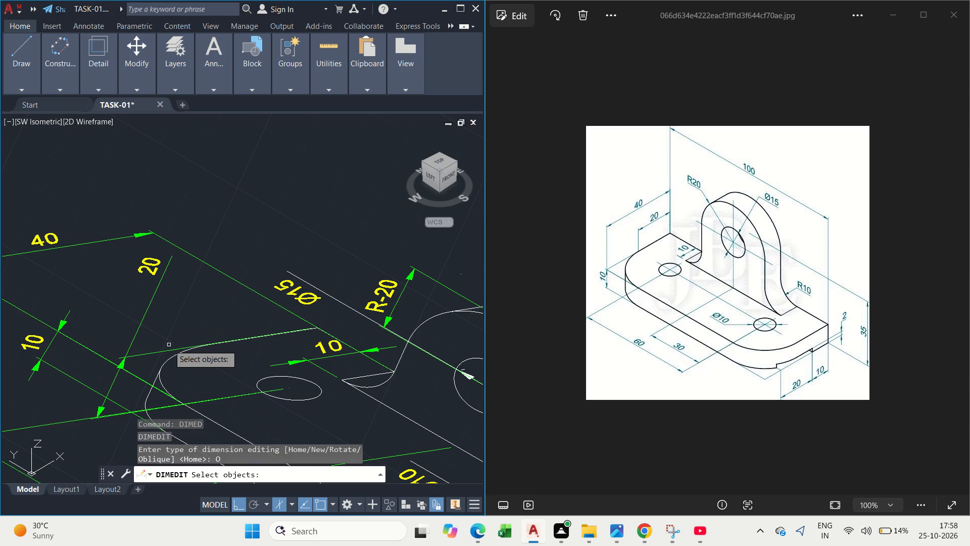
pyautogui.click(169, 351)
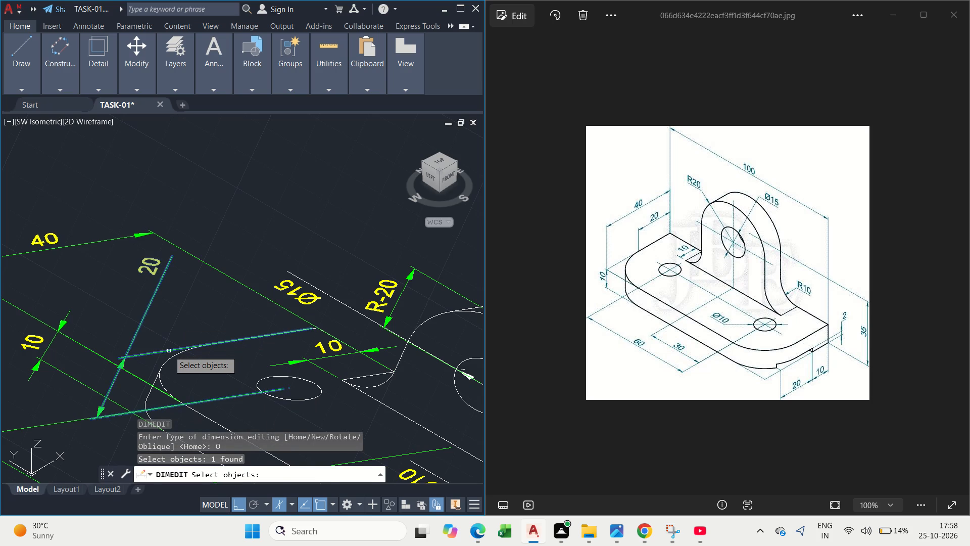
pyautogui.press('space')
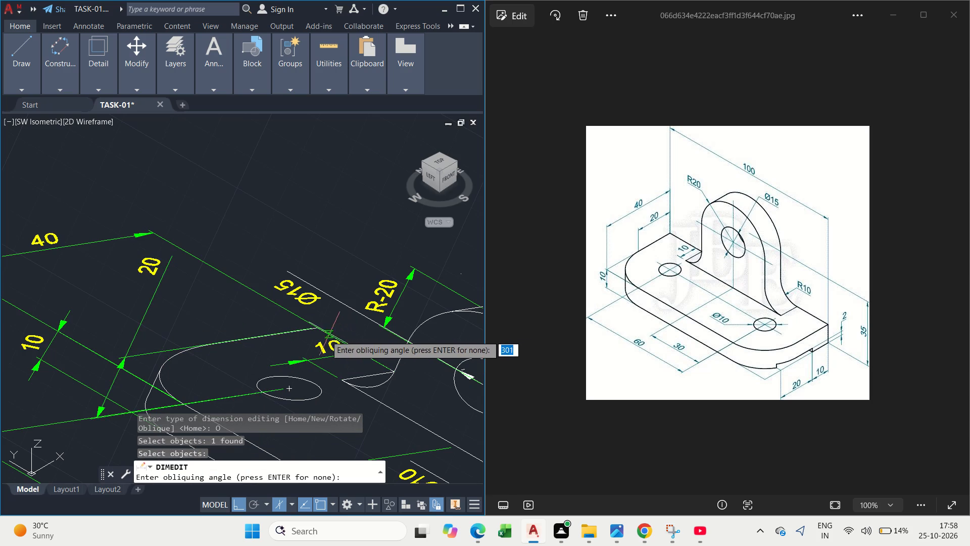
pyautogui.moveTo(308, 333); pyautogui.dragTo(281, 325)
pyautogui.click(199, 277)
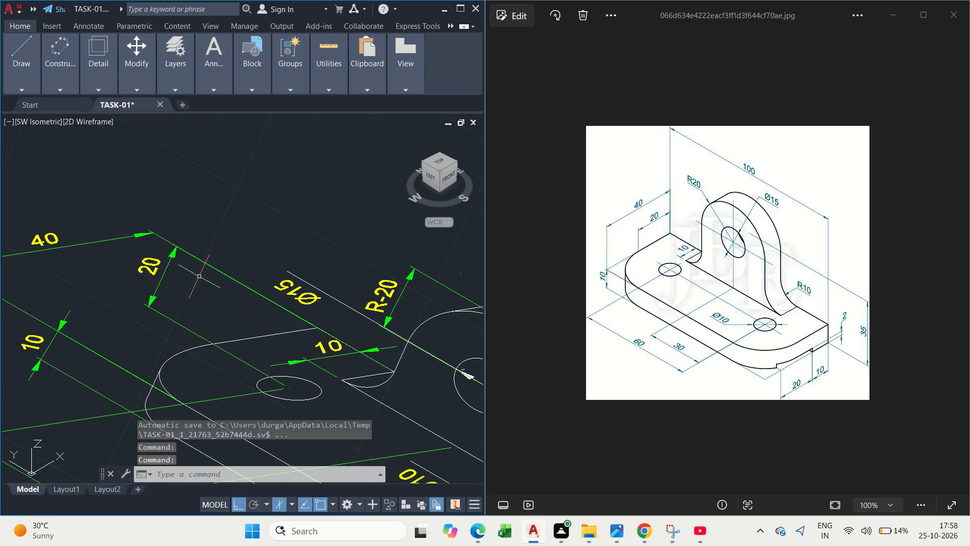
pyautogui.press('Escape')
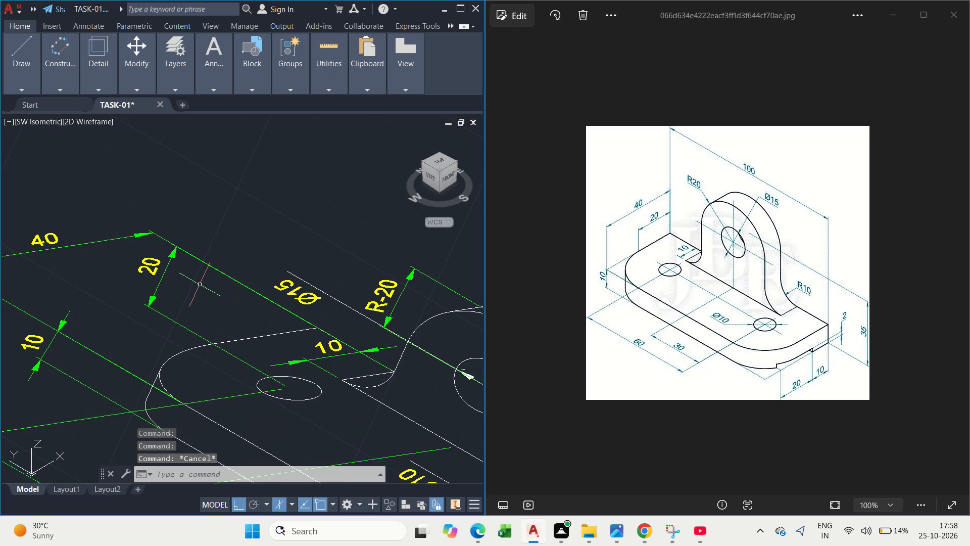
# Delete the 20 dimension between the plate corner and the base hole's centre.
pyautogui.moveTo(202, 293); pyautogui.dragTo(195, 285)
pyautogui.click(134, 262)
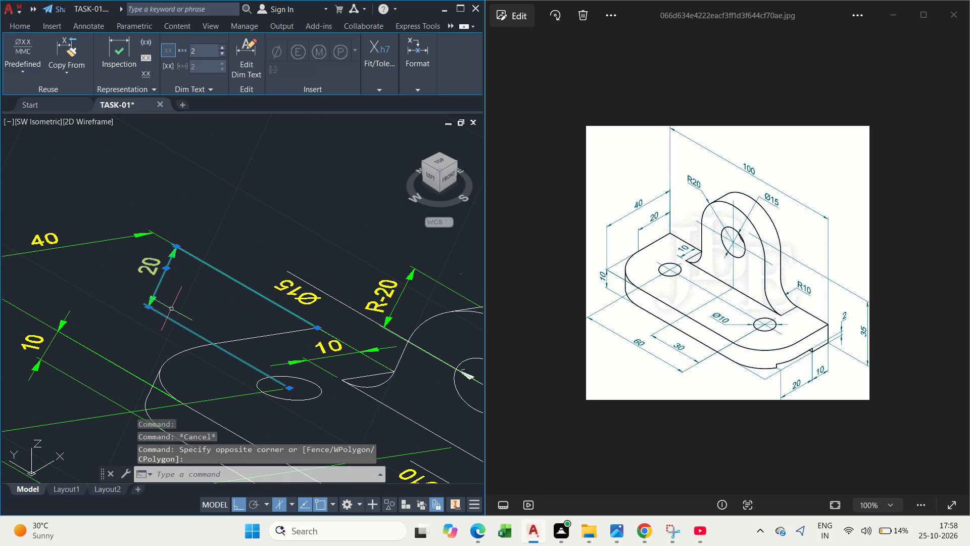
pyautogui.press('Delete')
pyautogui.press('Escape')
# Add an aligned dimension along the base's short straight edge, from the plate corner to the arc's start, placed outside the plate.
pyautogui.click(224, 94)
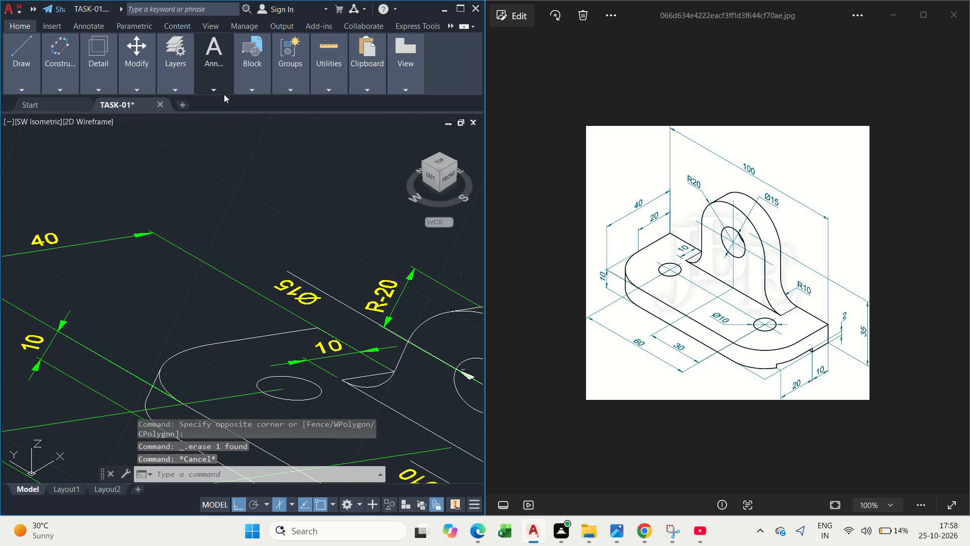
pyautogui.click(294, 107)
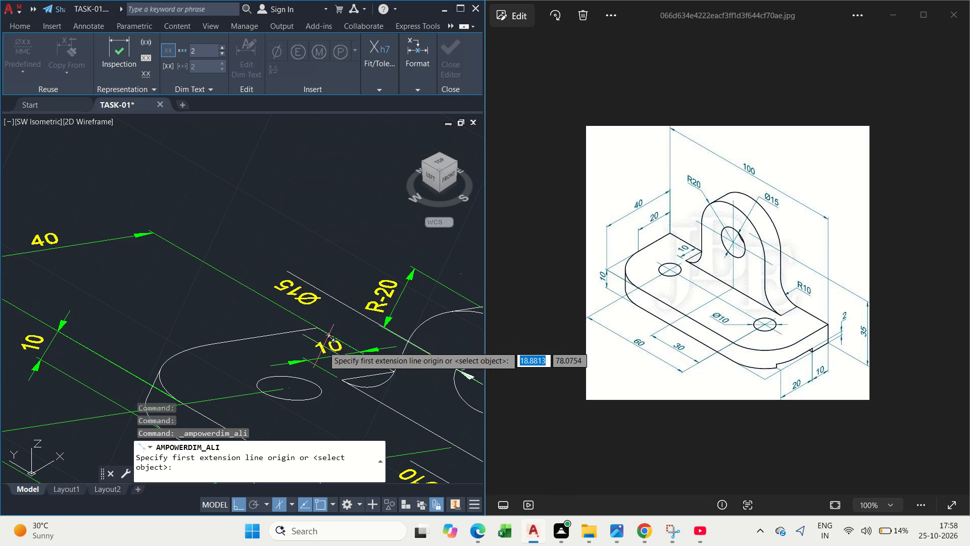
pyautogui.click(315, 332)
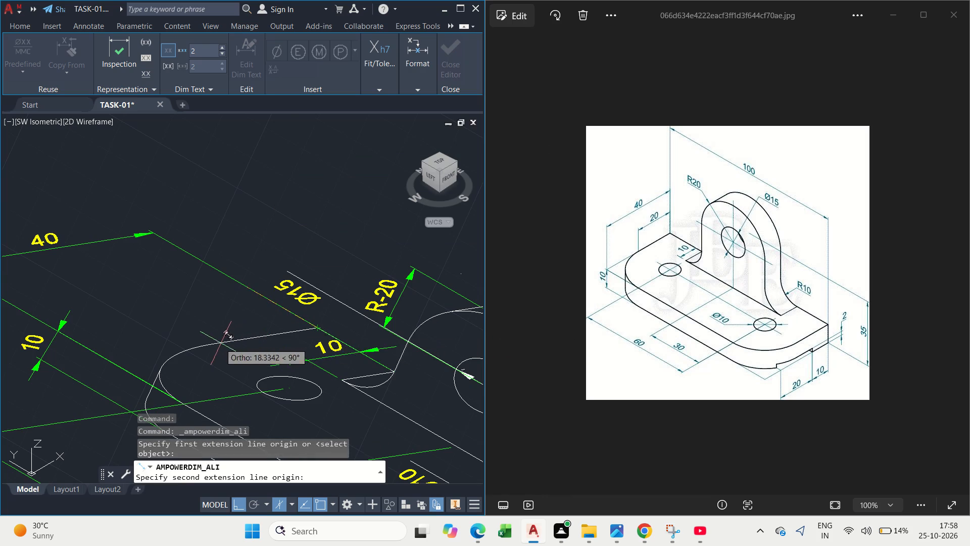
pyautogui.click(209, 344)
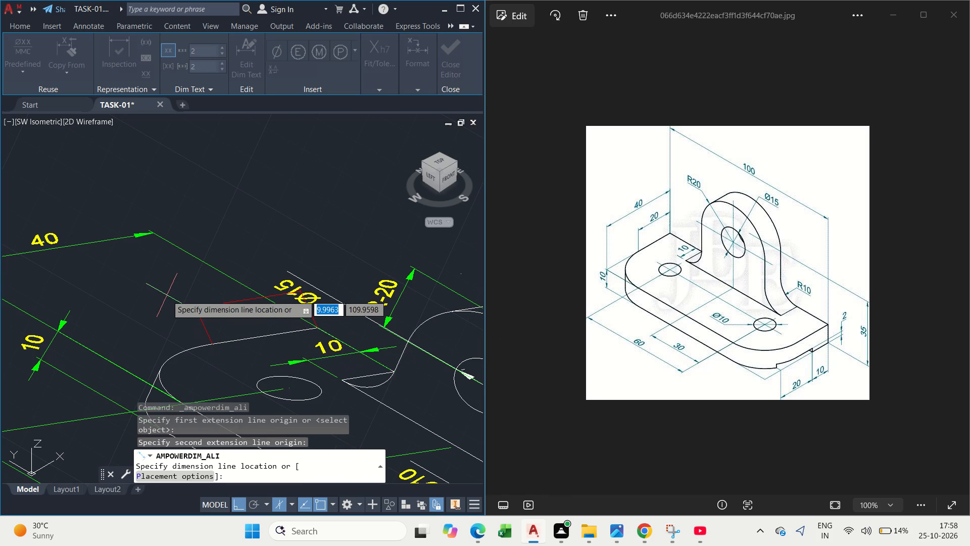
pyautogui.click(159, 291)
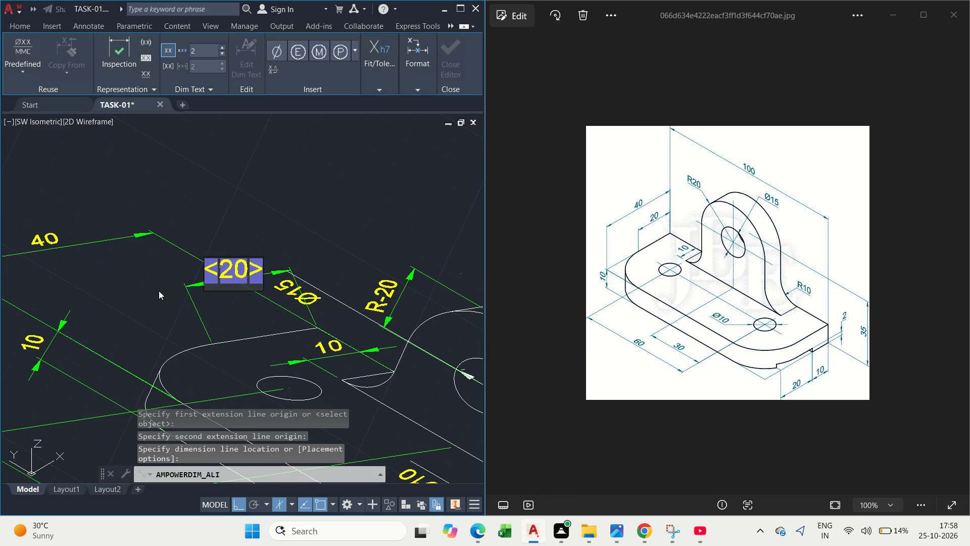
pyautogui.click(180, 313)
pyautogui.press('Escape')
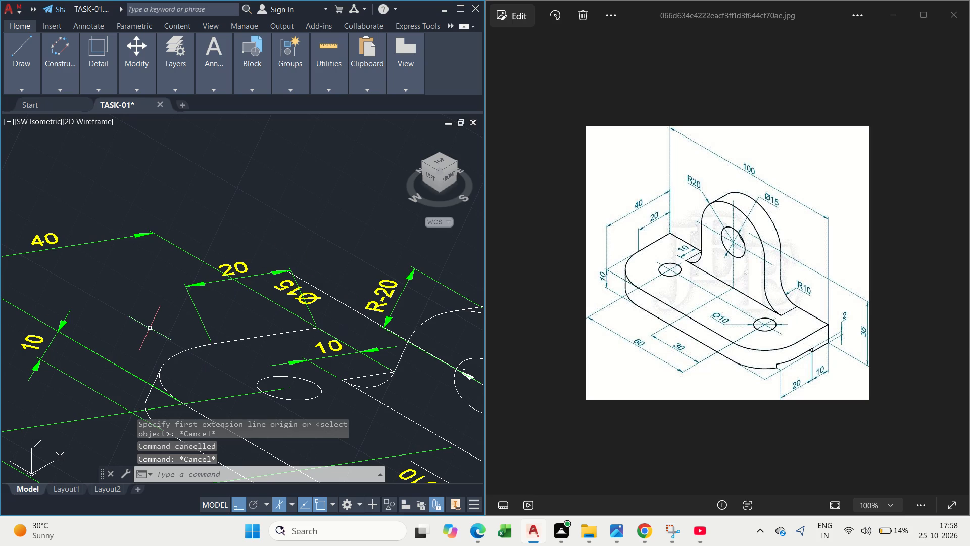
# Oblique the 20 dimension on the base's short straight edge along the plate's long edge, picking the direction from the plate corner with Ortho on.
pyautogui.write('DIM')
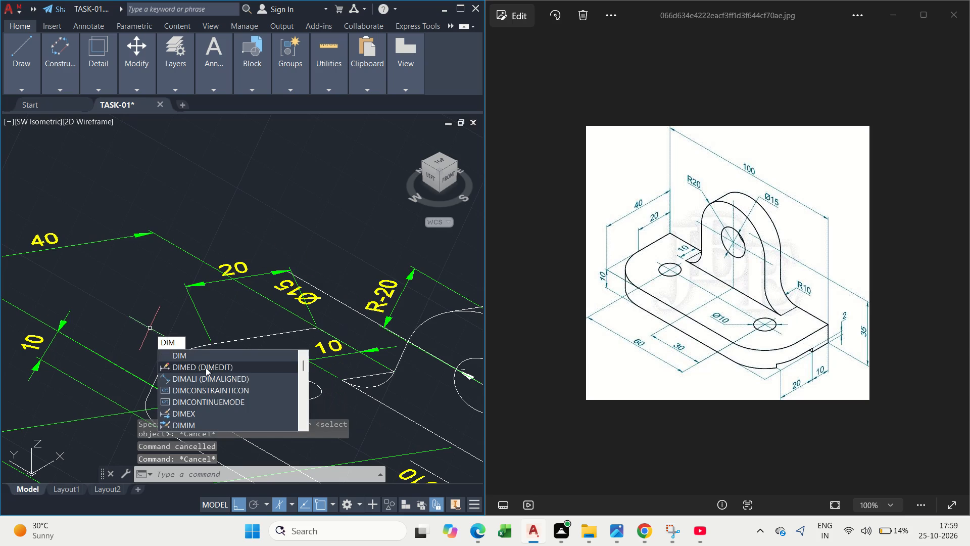
pyautogui.click(206, 368)
pyautogui.moveTo(238, 438); pyautogui.dragTo(206, 368)
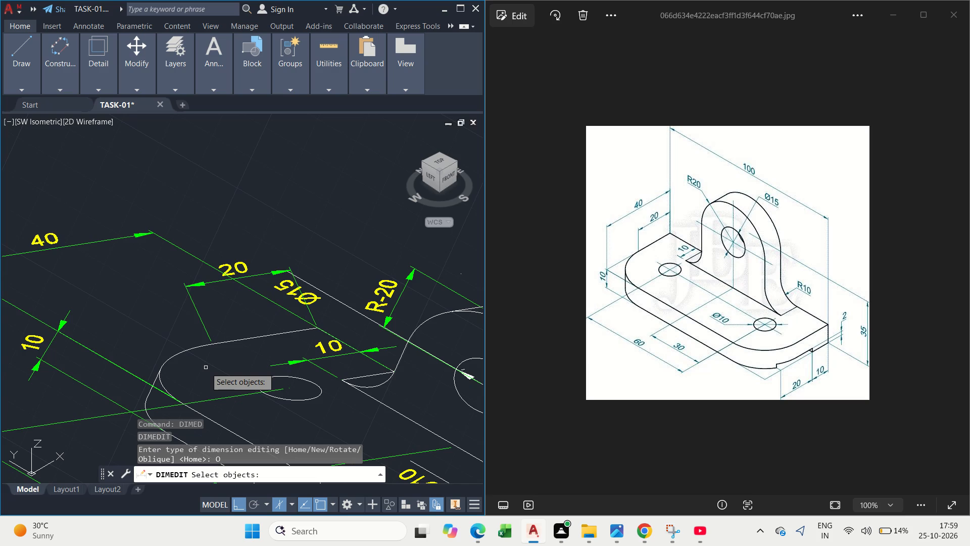
pyautogui.click(202, 324)
pyautogui.press('space')
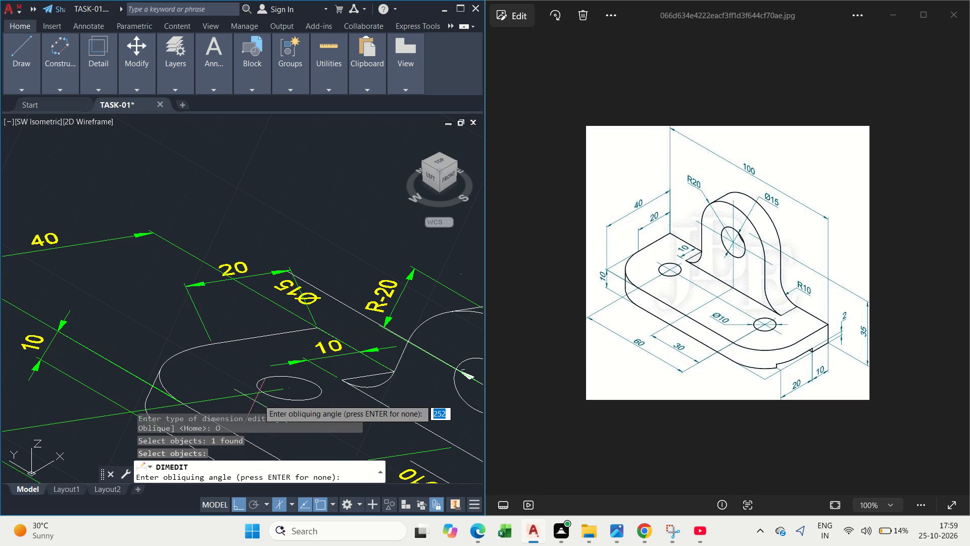
pyautogui.click(318, 329)
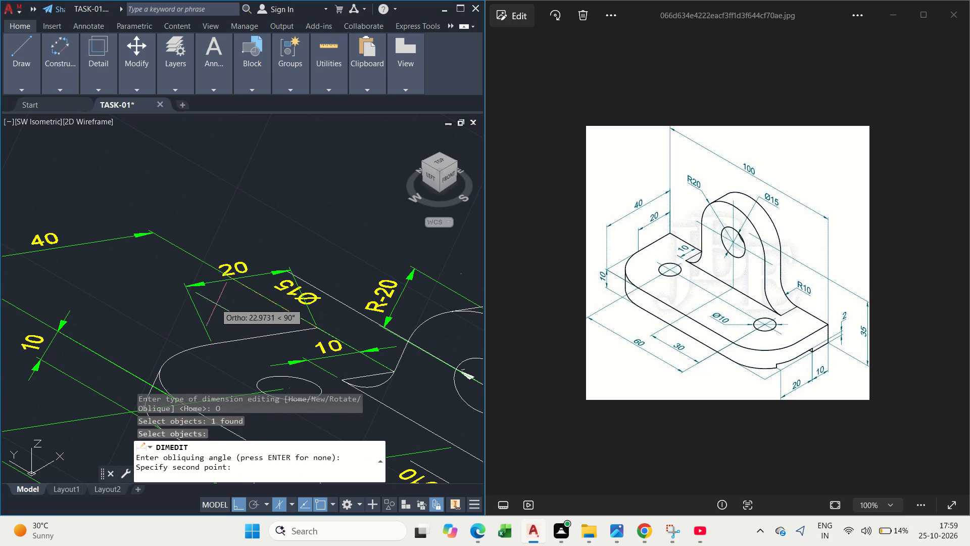
pyautogui.click(94, 166)
pyautogui.press('Escape')
pyautogui.moveTo(268, 344); pyautogui.dragTo(256, 346, button='middle')
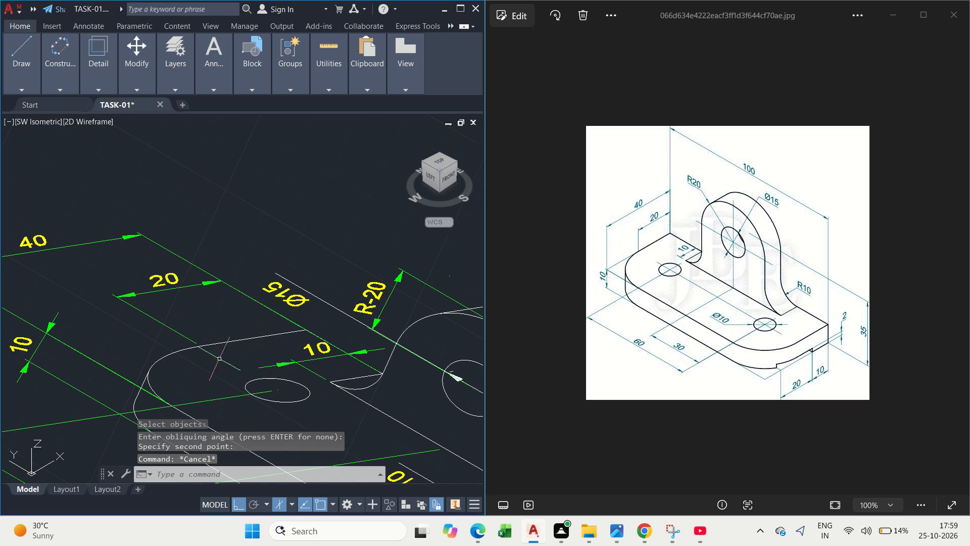
# Examine the placement of the bracket's dimensions around the base plate and upright against the reference image.
pyautogui.scroll(-1, 201, 365)
pyautogui.moveTo(229, 382); pyautogui.dragTo(209, 375, button='middle')
pyautogui.scroll(1, 378, 330)
pyautogui.moveTo(378, 330); pyautogui.dragTo(344, 318, button='middle')
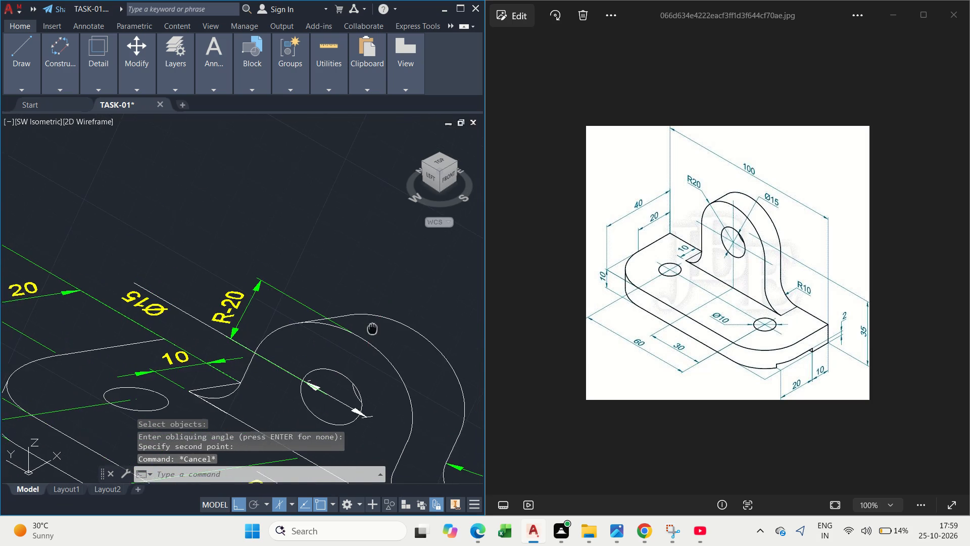
pyautogui.moveTo(344, 318); pyautogui.dragTo(289, 314, button='middle')
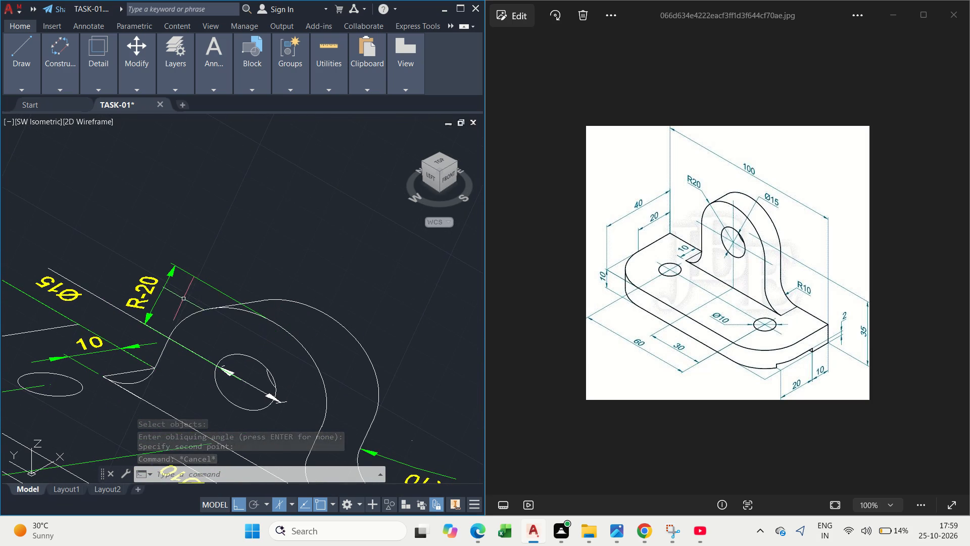
pyautogui.scroll(-1, 183, 299)
pyautogui.middleClick(226, 336)
pyautogui.moveTo(249, 390); pyautogui.dragTo(290, 268, button='middle')
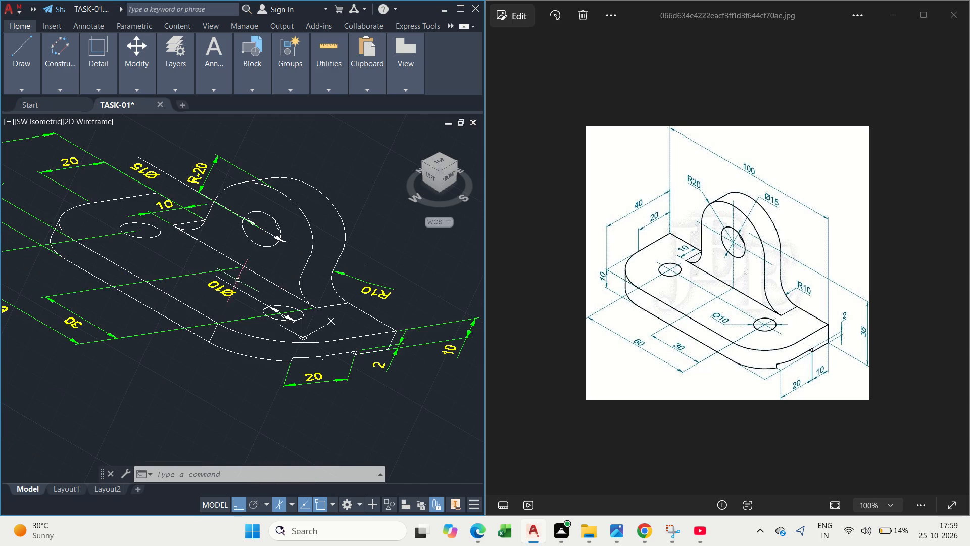
pyautogui.scroll(1, 175, 291)
pyautogui.moveTo(204, 323); pyautogui.dragTo(255, 405, button='middle')
pyautogui.scroll(-2, 255, 405)
pyautogui.scroll(2, 204, 379)
pyautogui.moveTo(204, 379); pyautogui.dragTo(153, 276, button='middle')
pyautogui.scroll(-1, 275, 284)
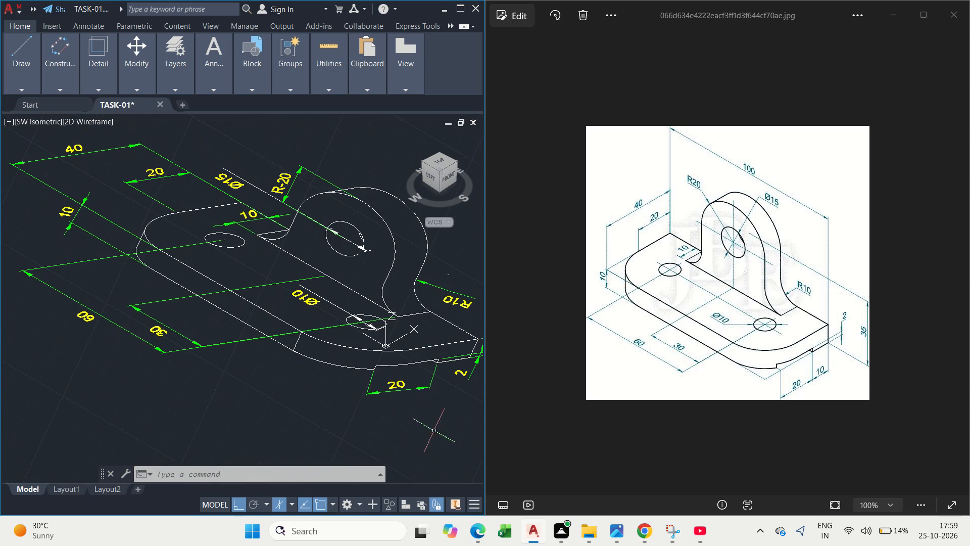
pyautogui.moveTo(406, 338); pyautogui.dragTo(244, 324, button='middle')
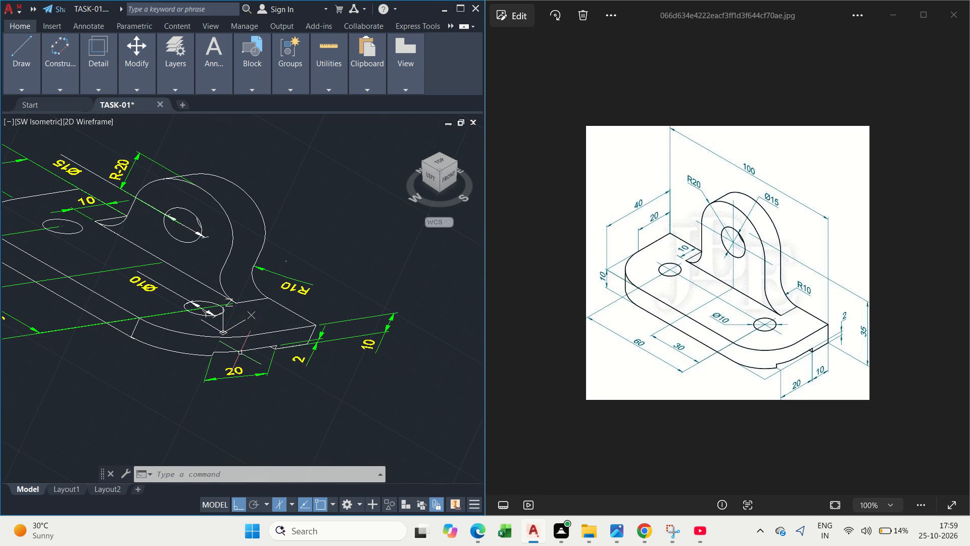
pyautogui.scroll(-1, 240, 353)
pyautogui.moveTo(215, 340); pyautogui.dragTo(268, 368, button='middle')
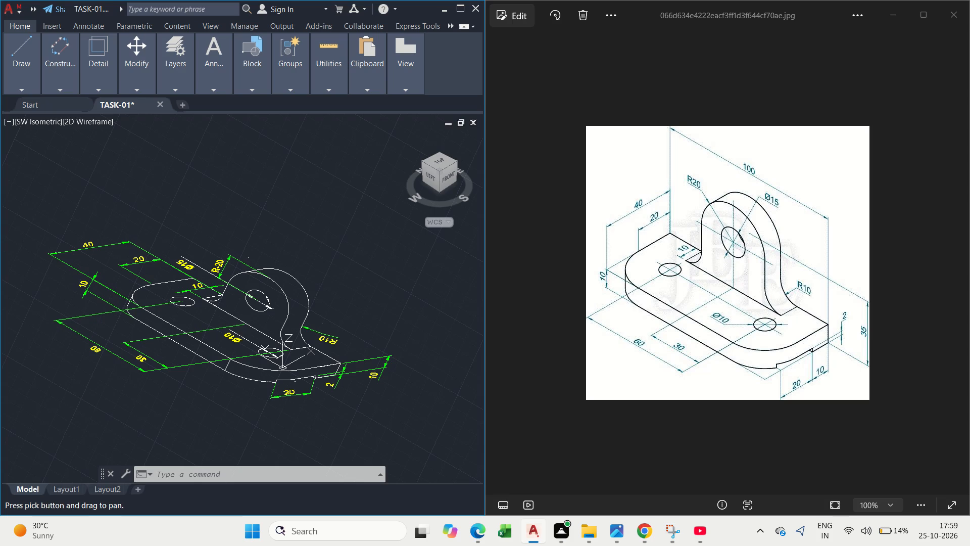
pyautogui.scroll(2, 183, 327)
pyautogui.scroll(-2, 195, 319)
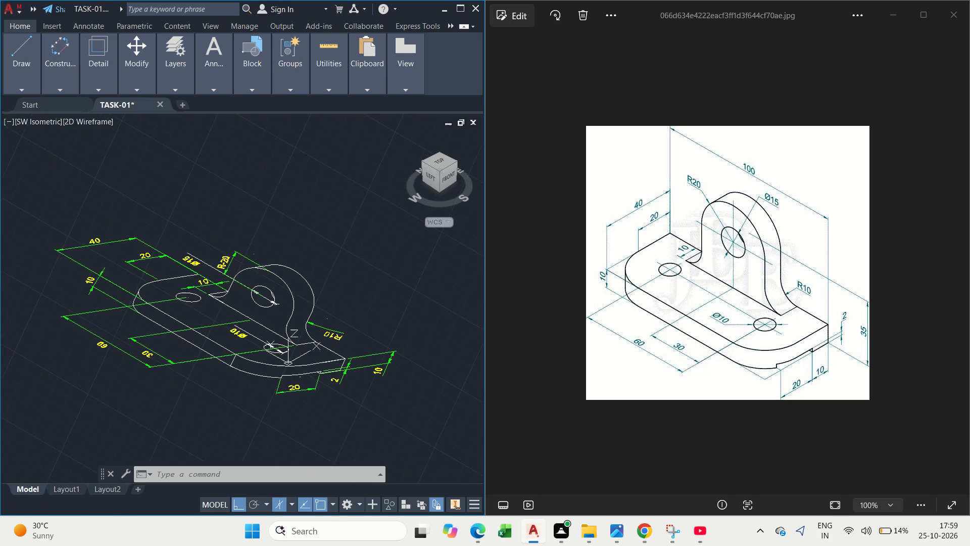
pyautogui.scroll(1, 195, 319)
pyautogui.scroll(-1, 195, 319)
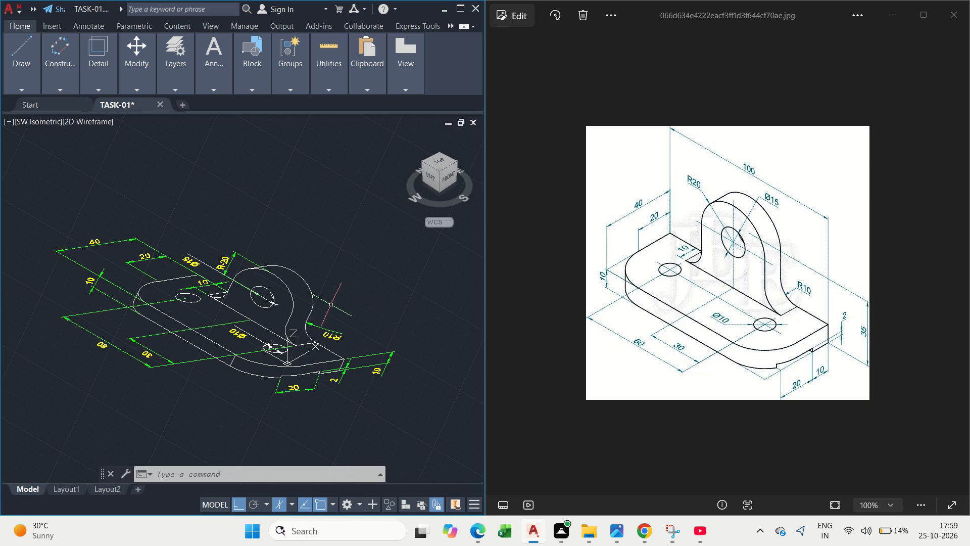
pyautogui.scroll(3, 277, 305)
pyautogui.scroll(-1, 277, 305)
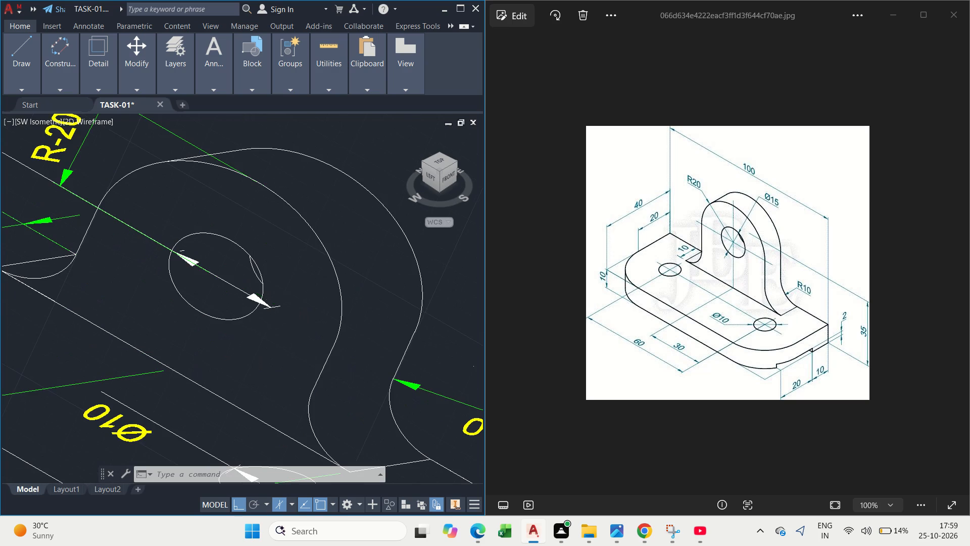
pyautogui.scroll(-1, 277, 305)
pyautogui.scroll(2, 261, 291)
pyautogui.scroll(-1, 261, 291)
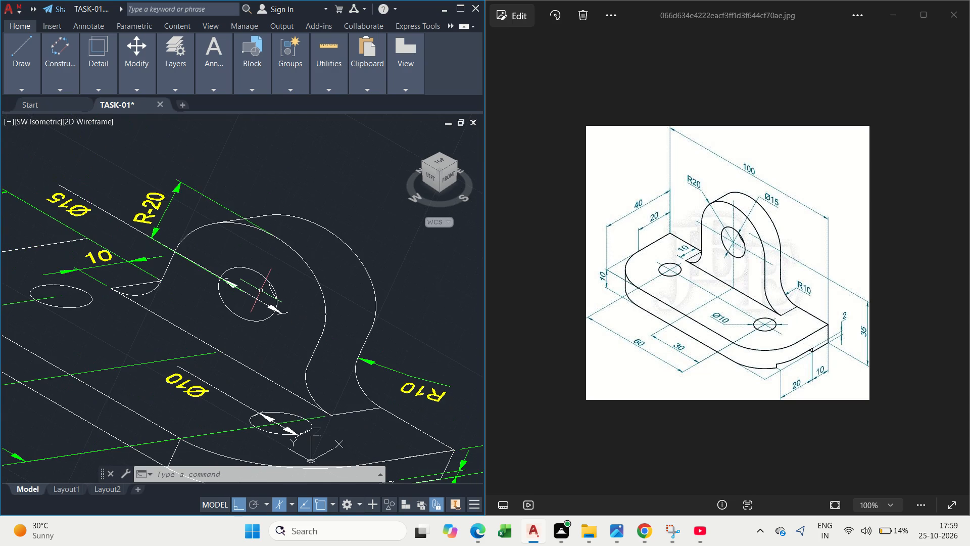
# Move the R-20 dimension's text outward past the arrow at the outer end of its dimension line, above the upright.
pyautogui.click(178, 207)
pyautogui.click(159, 203)
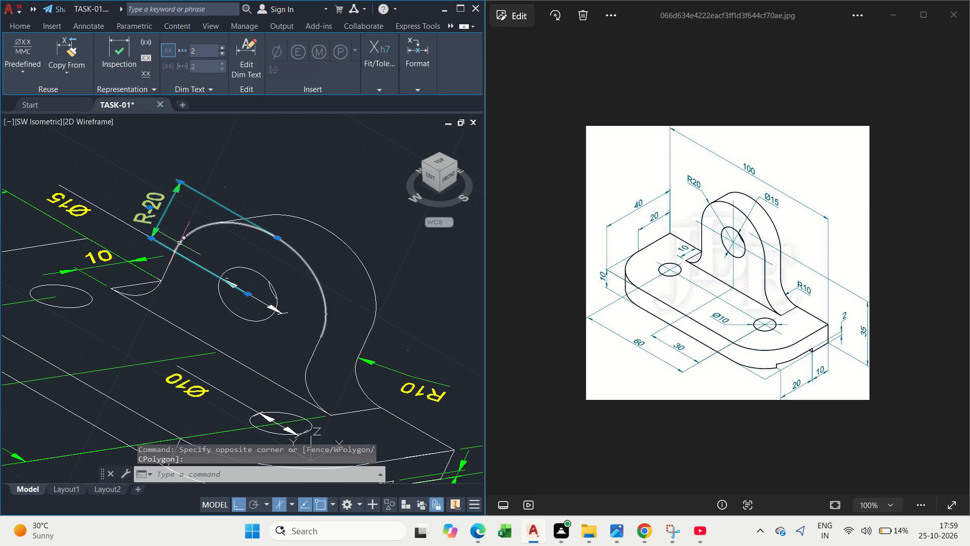
pyautogui.click(149, 209)
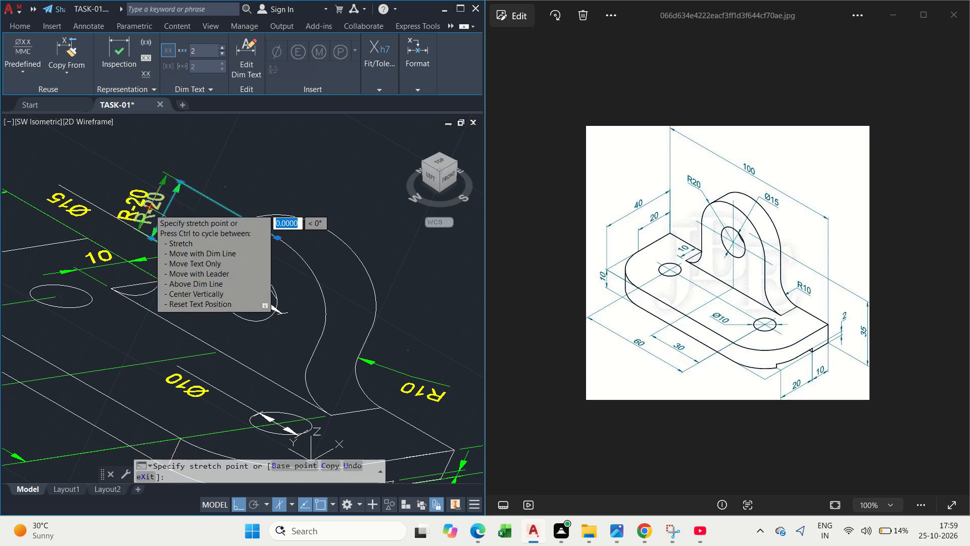
pyautogui.click(267, 169)
pyautogui.scroll(-2, 222, 183)
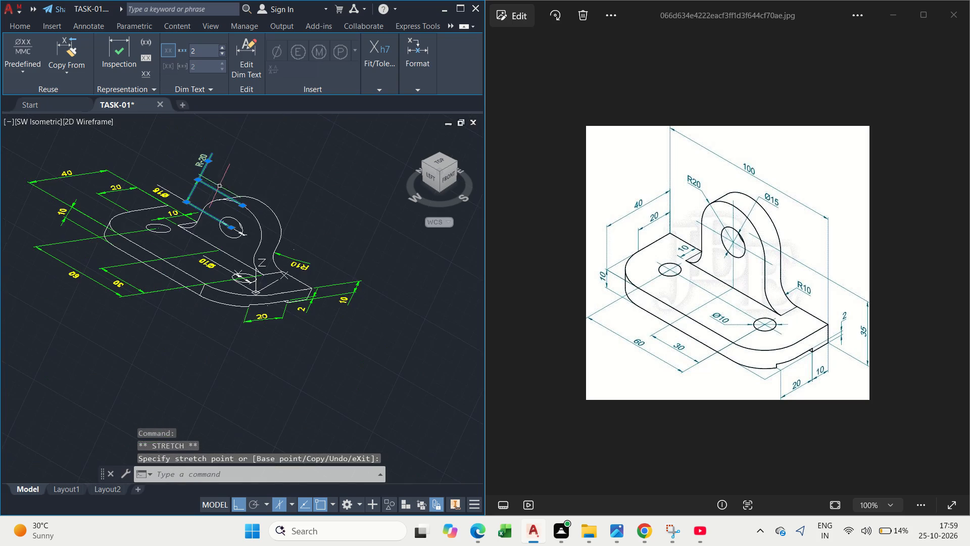
pyautogui.moveTo(223, 195); pyautogui.dragTo(225, 200, button='middle')
pyautogui.scroll(2, 225, 200)
pyautogui.press('Escape')
pyautogui.press('Escape')
pyautogui.moveTo(243, 259); pyautogui.dragTo(245, 265, button='middle')
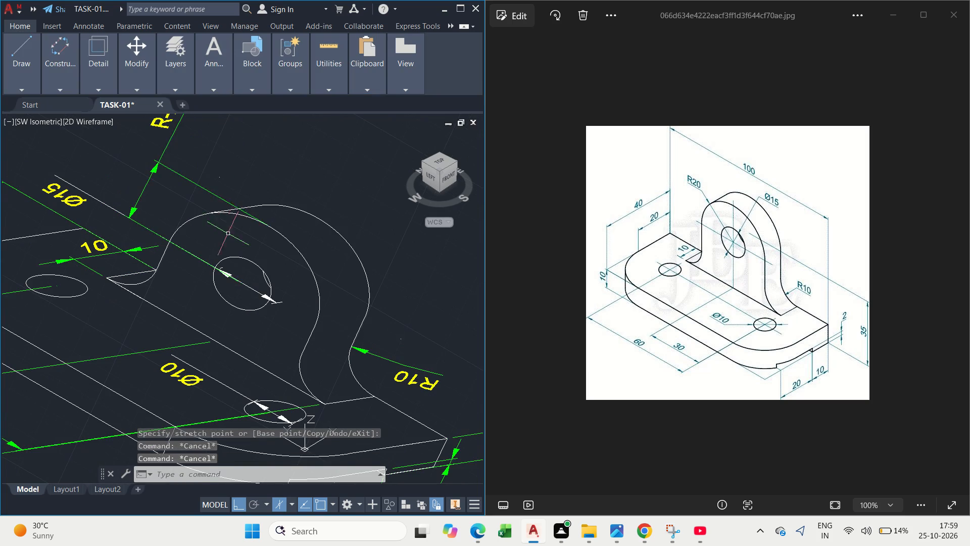
pyautogui.moveTo(245, 265); pyautogui.dragTo(267, 292, button='middle')
pyautogui.press('Escape')
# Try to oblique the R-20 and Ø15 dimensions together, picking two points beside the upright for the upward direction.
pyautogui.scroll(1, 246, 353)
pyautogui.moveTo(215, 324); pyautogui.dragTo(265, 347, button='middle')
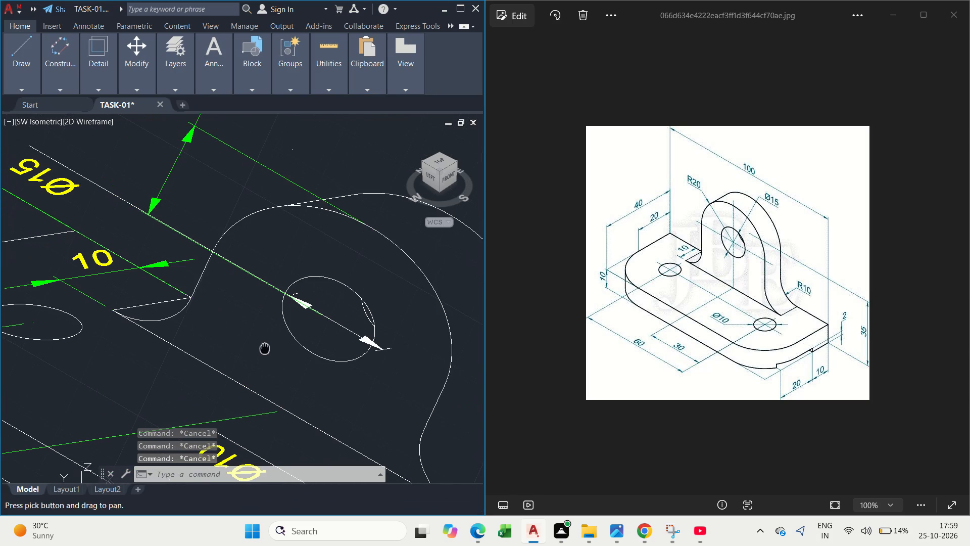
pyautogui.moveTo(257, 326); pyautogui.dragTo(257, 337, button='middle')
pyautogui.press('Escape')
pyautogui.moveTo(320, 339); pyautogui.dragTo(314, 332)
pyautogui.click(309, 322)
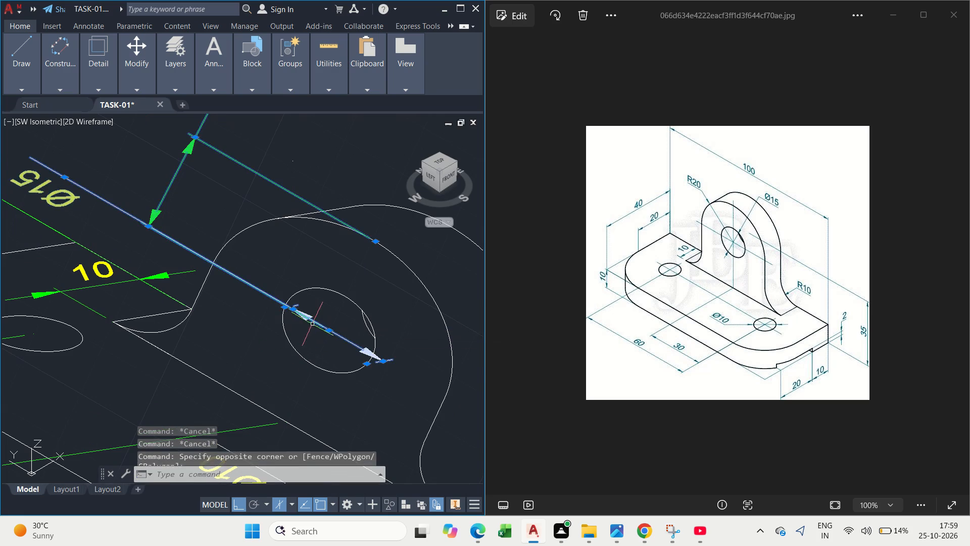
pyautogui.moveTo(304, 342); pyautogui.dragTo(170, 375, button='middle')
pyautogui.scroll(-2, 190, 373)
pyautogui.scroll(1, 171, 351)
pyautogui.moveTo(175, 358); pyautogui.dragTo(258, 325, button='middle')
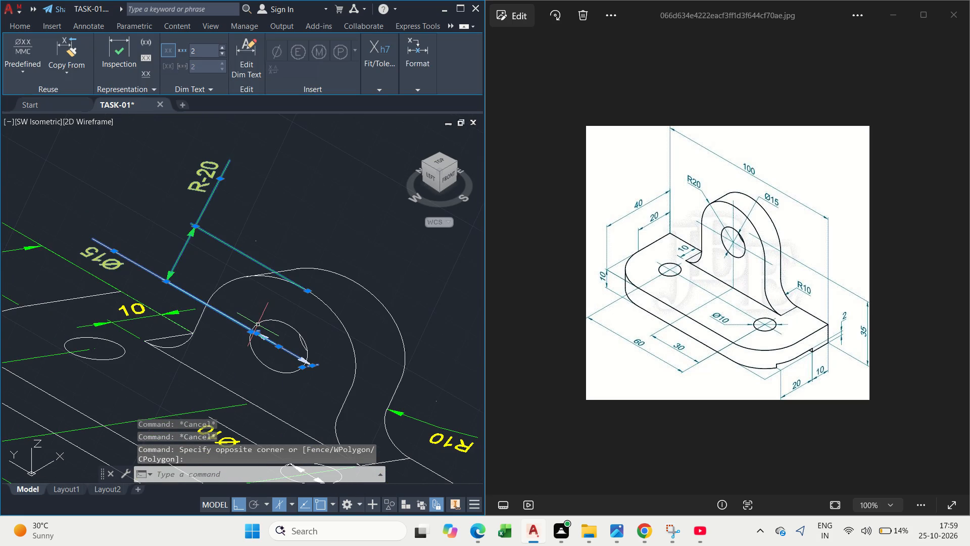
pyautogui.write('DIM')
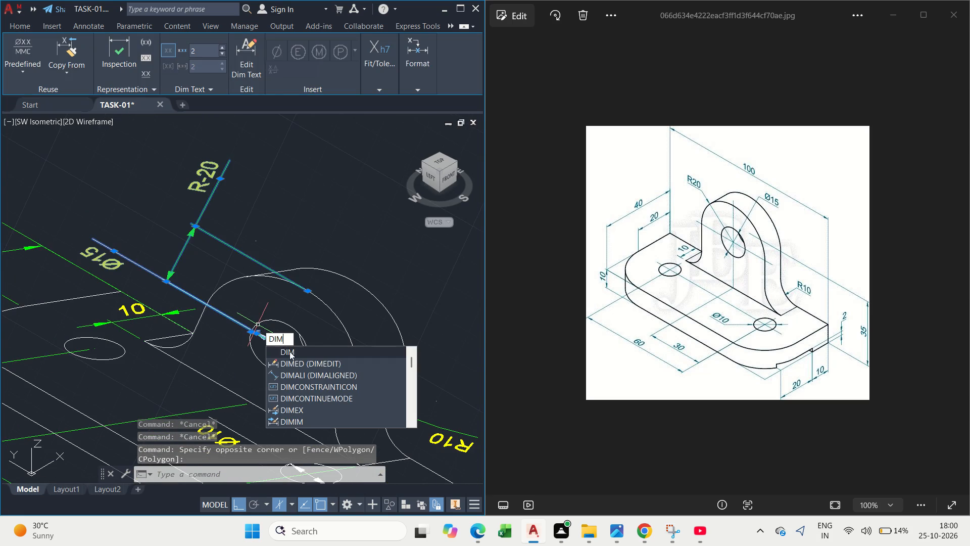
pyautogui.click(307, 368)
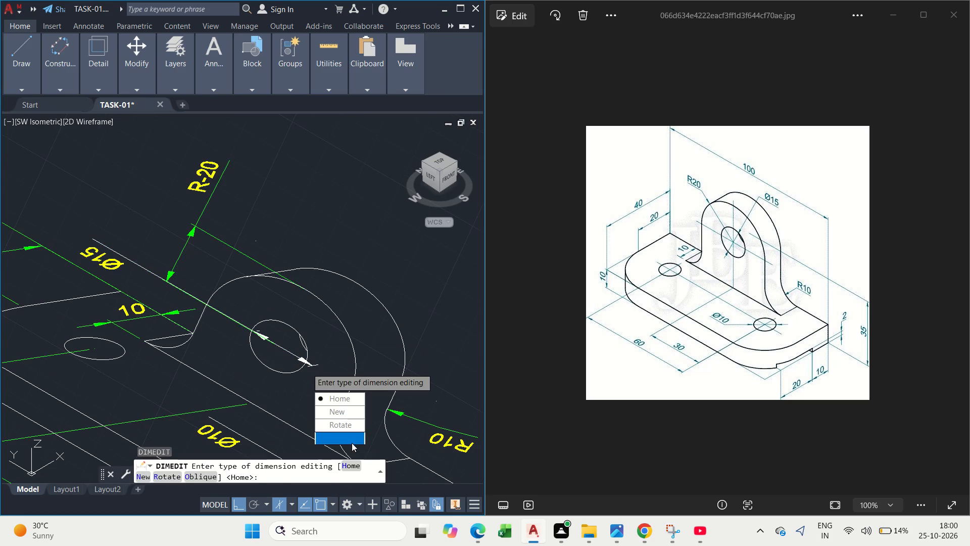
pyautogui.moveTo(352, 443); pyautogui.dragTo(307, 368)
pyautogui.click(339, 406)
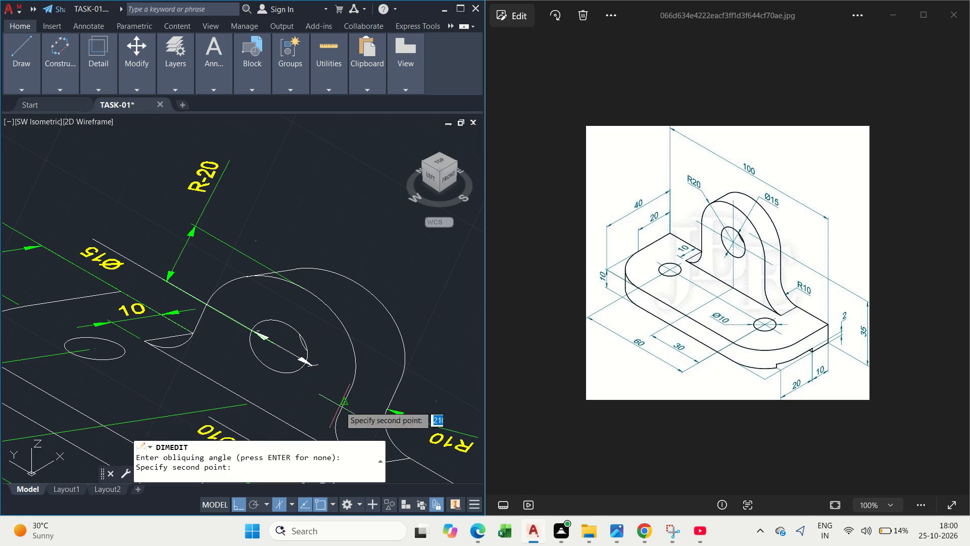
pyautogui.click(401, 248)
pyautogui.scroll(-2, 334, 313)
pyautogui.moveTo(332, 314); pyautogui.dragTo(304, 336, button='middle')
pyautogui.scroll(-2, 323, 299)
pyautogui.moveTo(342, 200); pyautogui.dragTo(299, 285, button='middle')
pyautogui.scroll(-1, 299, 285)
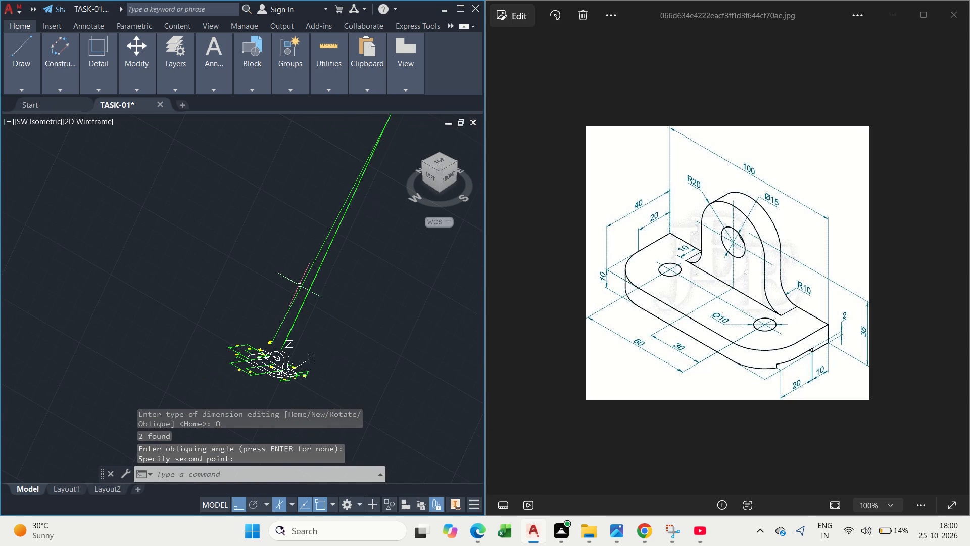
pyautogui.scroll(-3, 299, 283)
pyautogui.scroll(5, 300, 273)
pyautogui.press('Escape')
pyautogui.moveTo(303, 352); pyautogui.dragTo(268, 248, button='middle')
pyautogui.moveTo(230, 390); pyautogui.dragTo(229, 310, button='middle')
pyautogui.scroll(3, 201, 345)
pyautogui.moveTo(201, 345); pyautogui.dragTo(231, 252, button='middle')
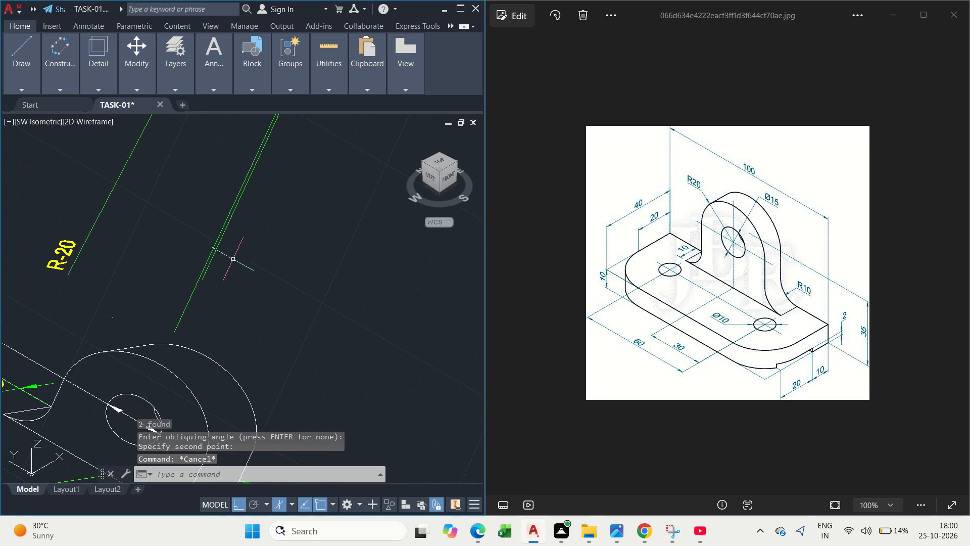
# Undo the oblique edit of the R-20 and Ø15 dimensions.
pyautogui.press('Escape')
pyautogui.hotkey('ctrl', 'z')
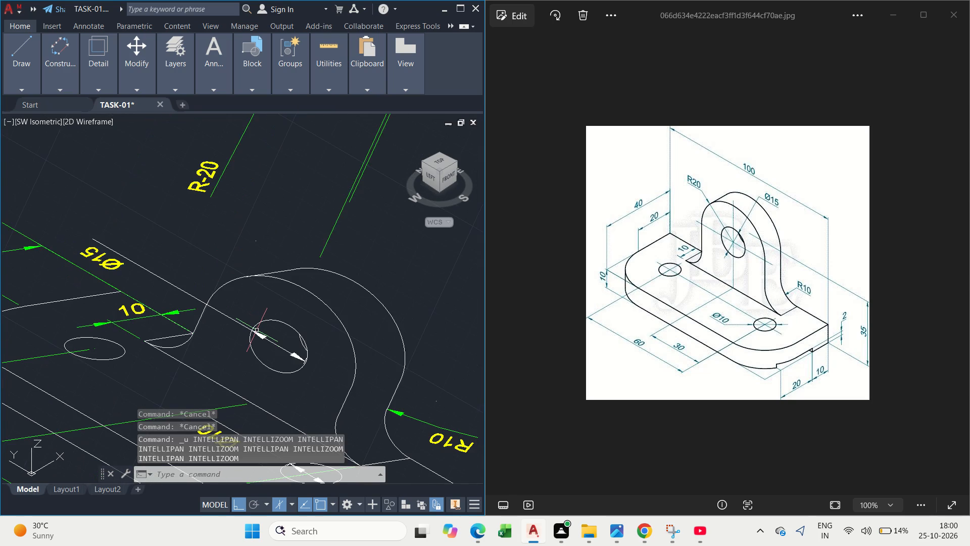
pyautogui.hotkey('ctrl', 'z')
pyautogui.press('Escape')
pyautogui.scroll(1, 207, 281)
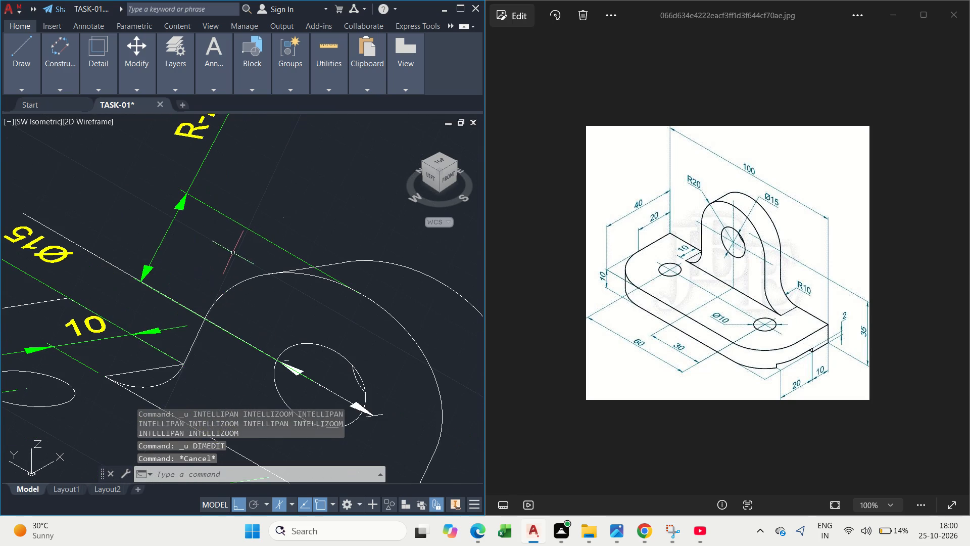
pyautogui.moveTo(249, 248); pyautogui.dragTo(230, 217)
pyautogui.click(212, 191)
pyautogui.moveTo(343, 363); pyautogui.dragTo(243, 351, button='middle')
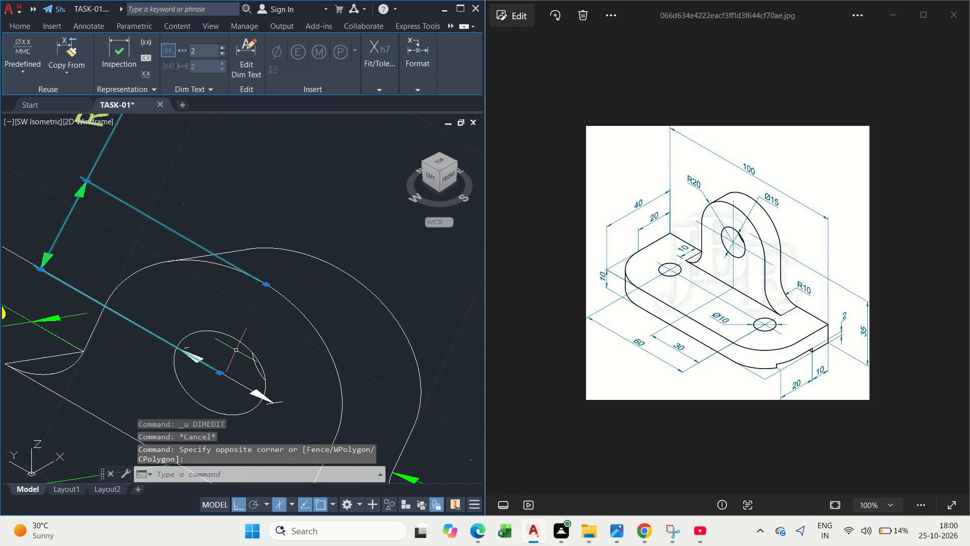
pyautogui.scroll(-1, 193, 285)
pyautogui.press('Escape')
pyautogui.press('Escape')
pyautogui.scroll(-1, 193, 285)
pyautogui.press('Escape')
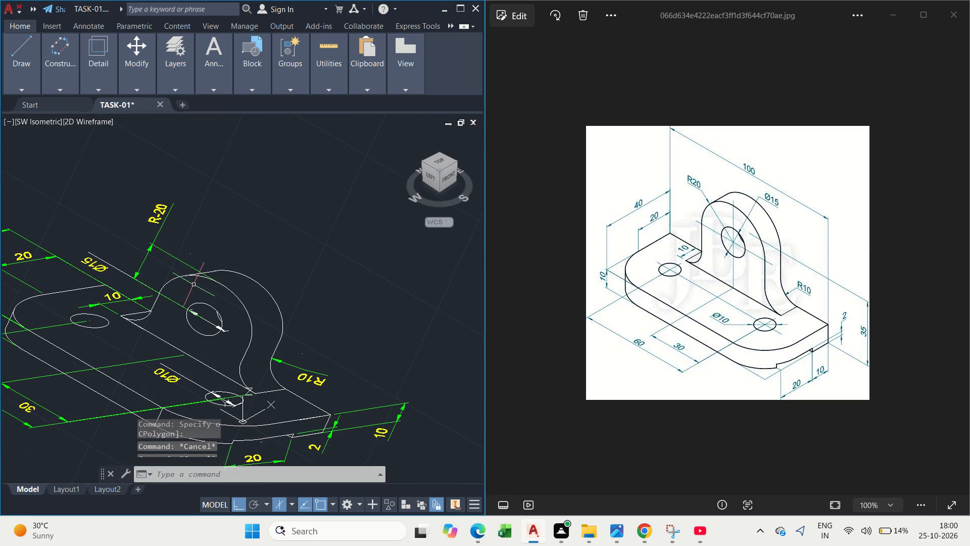
# Save the drawing.
pyautogui.hotkey('ctrl', 's')
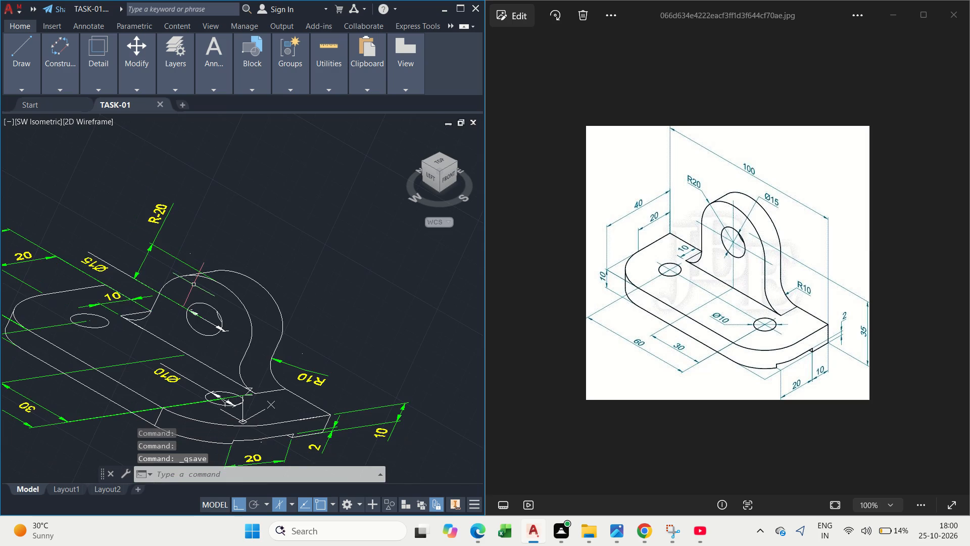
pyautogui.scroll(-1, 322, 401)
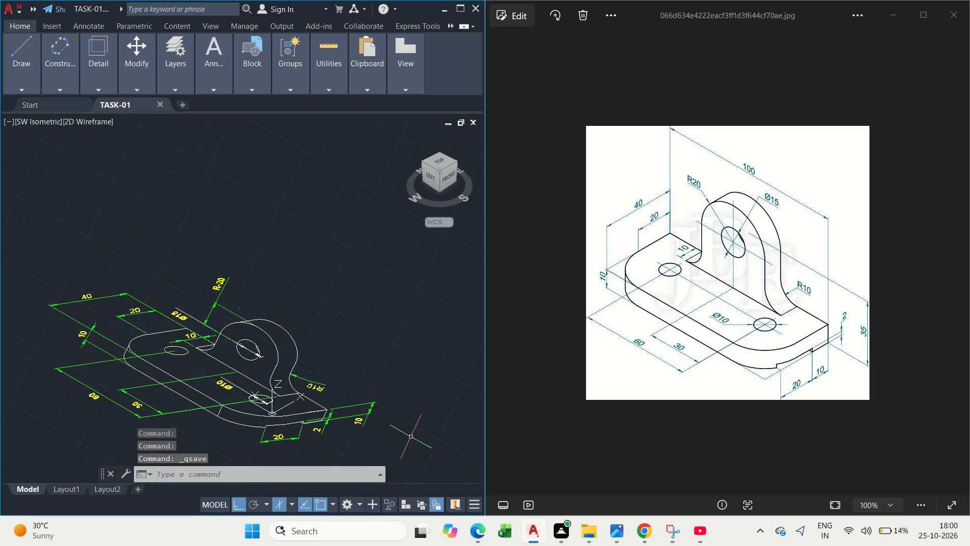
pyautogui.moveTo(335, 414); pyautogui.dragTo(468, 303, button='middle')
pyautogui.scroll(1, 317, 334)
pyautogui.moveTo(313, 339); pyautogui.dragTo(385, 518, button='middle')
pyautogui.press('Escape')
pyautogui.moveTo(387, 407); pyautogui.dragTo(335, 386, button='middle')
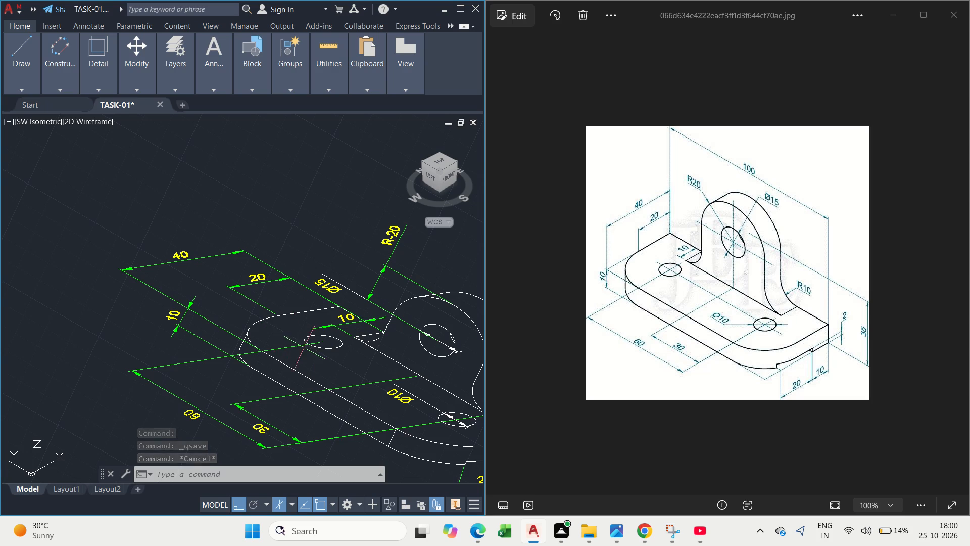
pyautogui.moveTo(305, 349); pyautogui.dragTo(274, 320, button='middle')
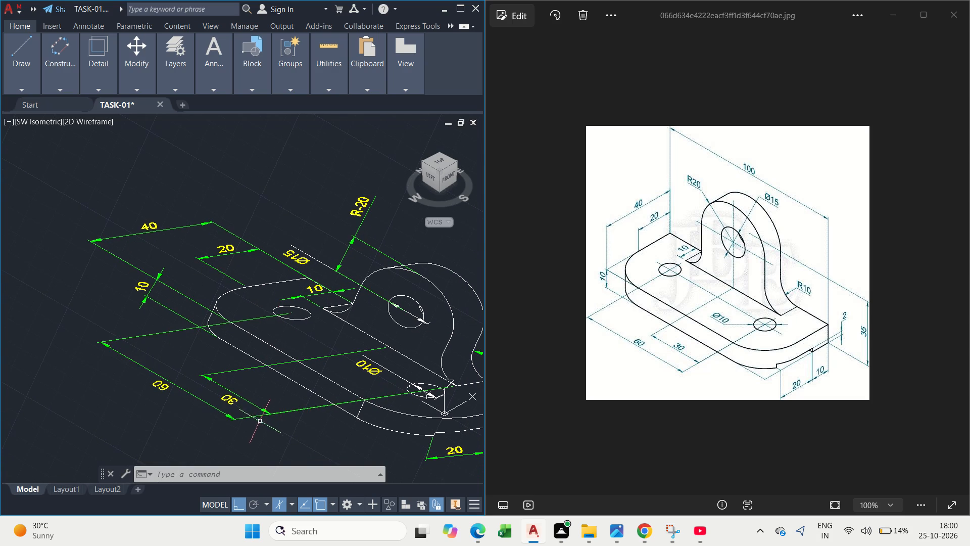
# Turn ortho off and move the 30 dimension line inward, closer to the base plate's front edge.
pyautogui.scroll(2, 255, 412)
pyautogui.press('Escape')
pyautogui.middleClick(250, 369)
pyautogui.click(261, 384)
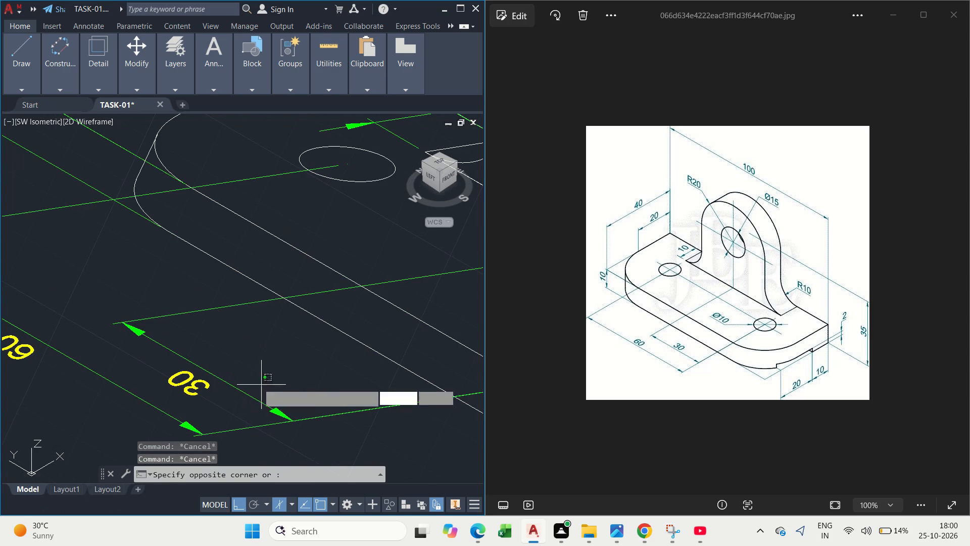
pyautogui.click(218, 389)
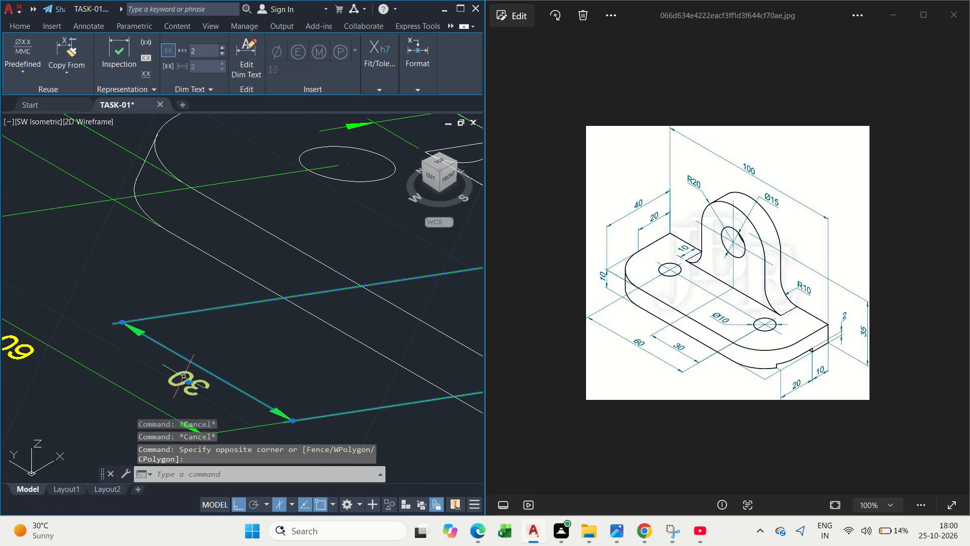
pyautogui.moveTo(185, 381); pyautogui.dragTo(191, 380)
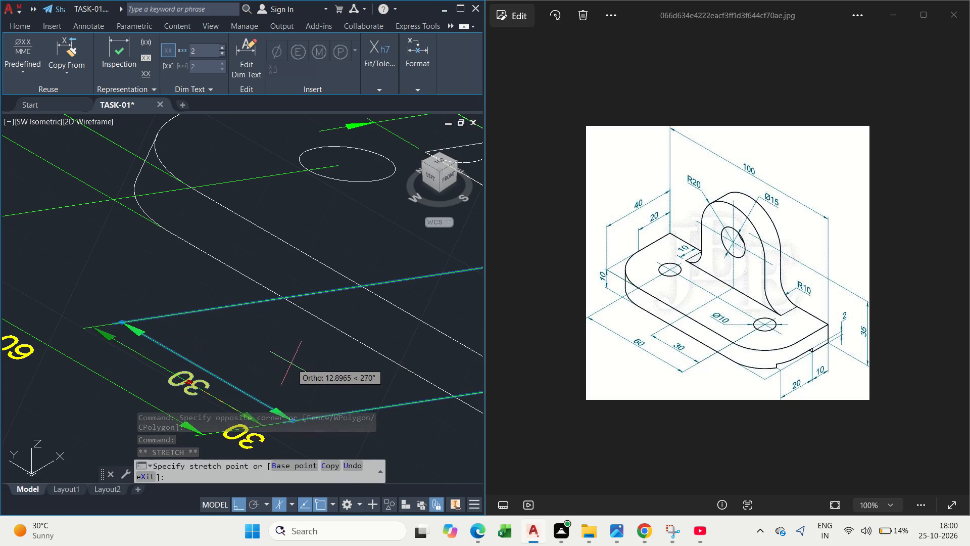
pyautogui.press('F8')
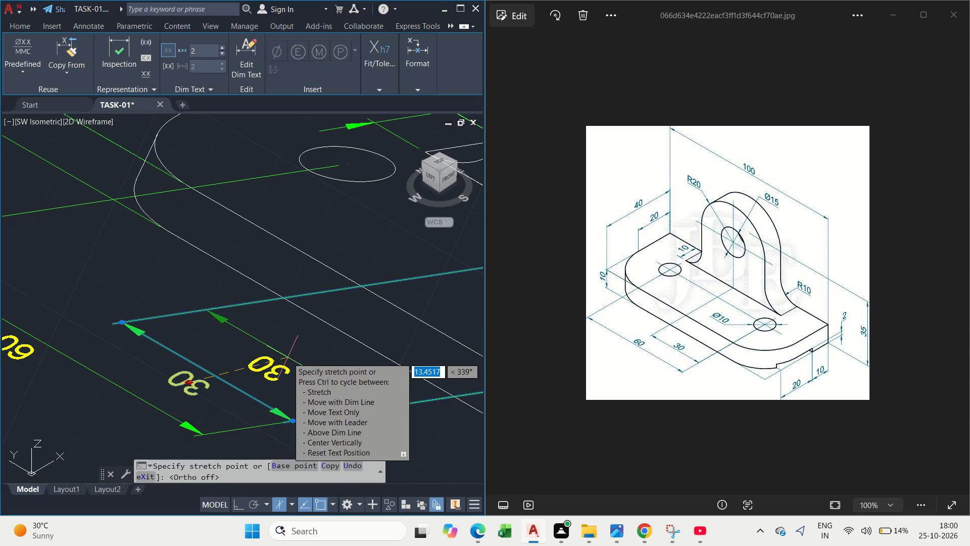
pyautogui.click(318, 355)
pyautogui.press('Escape')
# Move the 60 dimension line inward along its extension lines, closer to the 30 dimension.
pyautogui.moveTo(228, 377); pyautogui.dragTo(252, 400, button='middle')
pyautogui.scroll(-2, 249, 398)
pyautogui.scroll(1, 208, 404)
pyautogui.moveTo(194, 416); pyautogui.dragTo(184, 403)
pyautogui.click(165, 377)
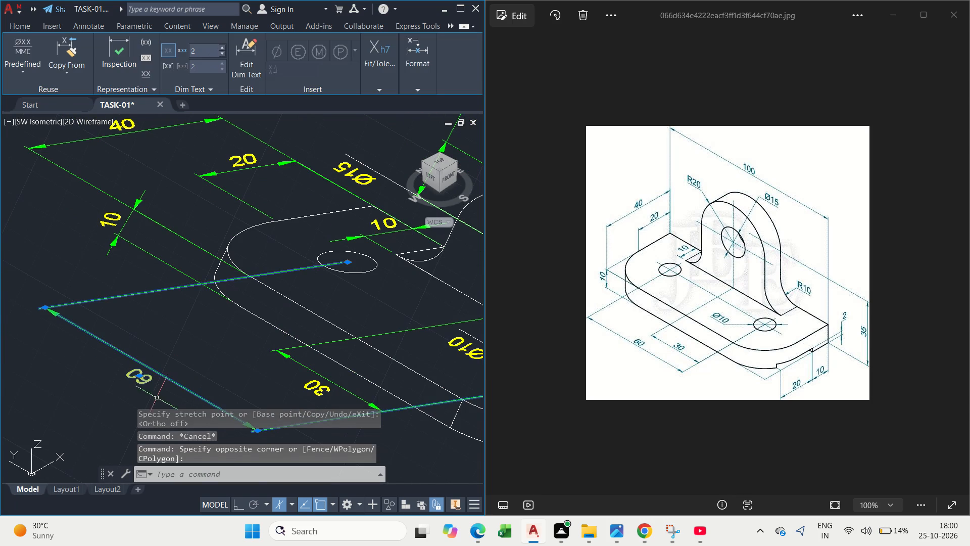
pyautogui.moveTo(237, 392); pyautogui.dragTo(216, 370, button='middle')
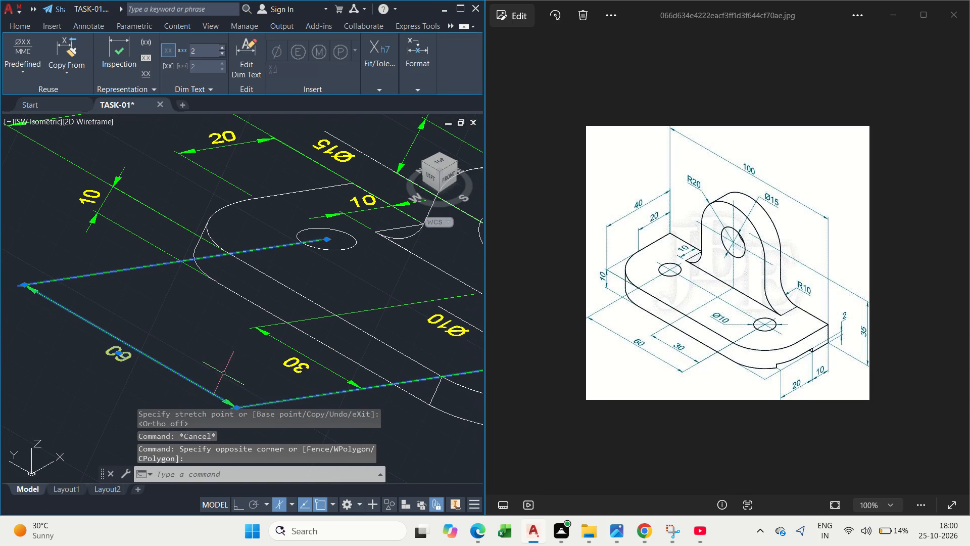
pyautogui.moveTo(240, 370); pyautogui.dragTo(278, 310, button='middle')
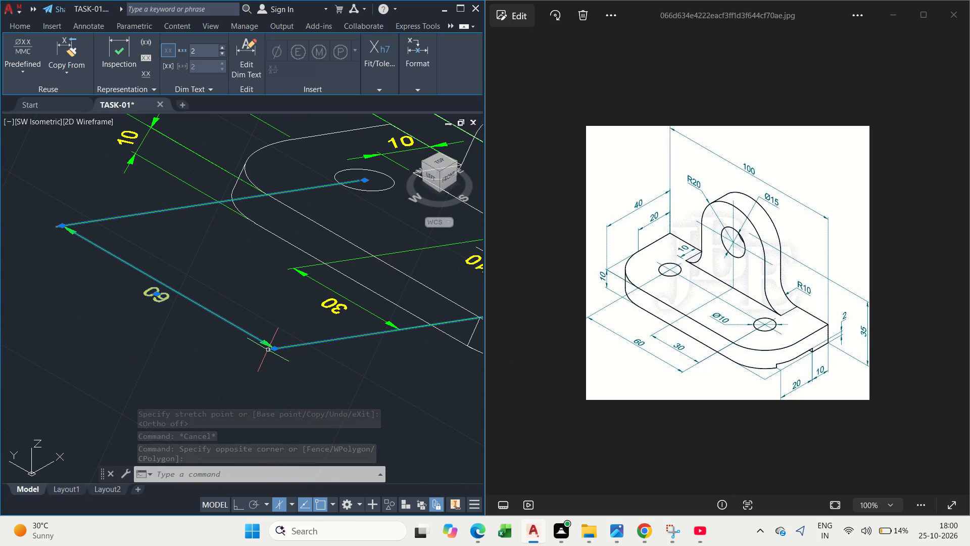
pyautogui.click(276, 348)
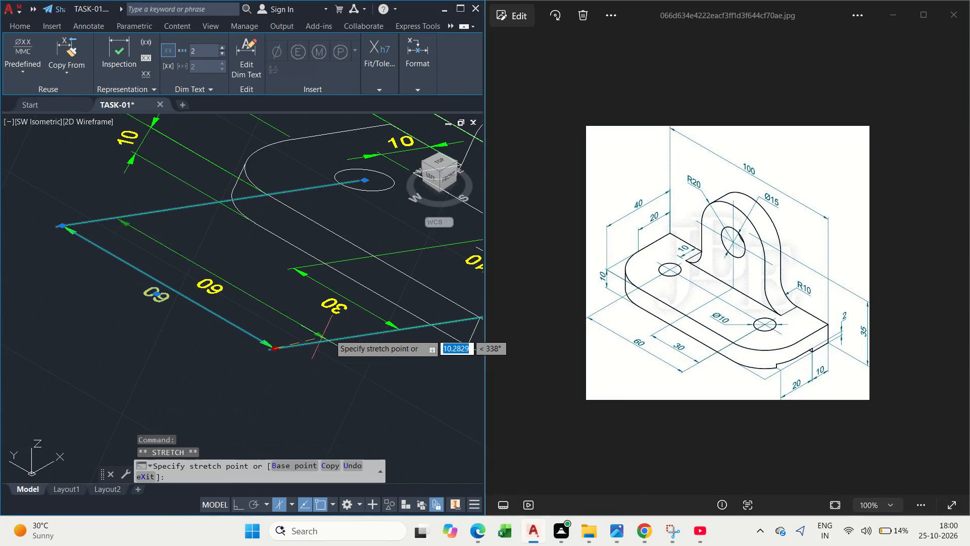
pyautogui.click(350, 331)
pyautogui.scroll(-3, 318, 360)
pyautogui.press('Escape')
# Look through the ISO-25, Standard and Annotative dimension styles and make Annotative the current style.
pyautogui.moveTo(333, 349); pyautogui.dragTo(325, 348, button='middle')
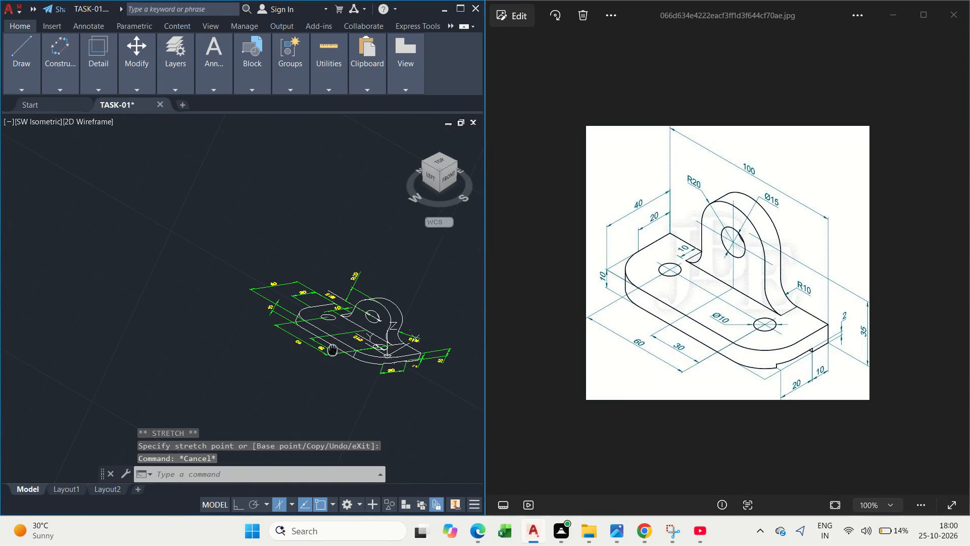
pyautogui.moveTo(325, 348); pyautogui.dragTo(230, 344, button='middle')
pyautogui.scroll(3, 248, 349)
pyautogui.moveTo(248, 349); pyautogui.dragTo(169, 338, button='middle')
pyautogui.scroll(-1, 169, 338)
pyautogui.moveTo(169, 338); pyautogui.dragTo(172, 348, button='middle')
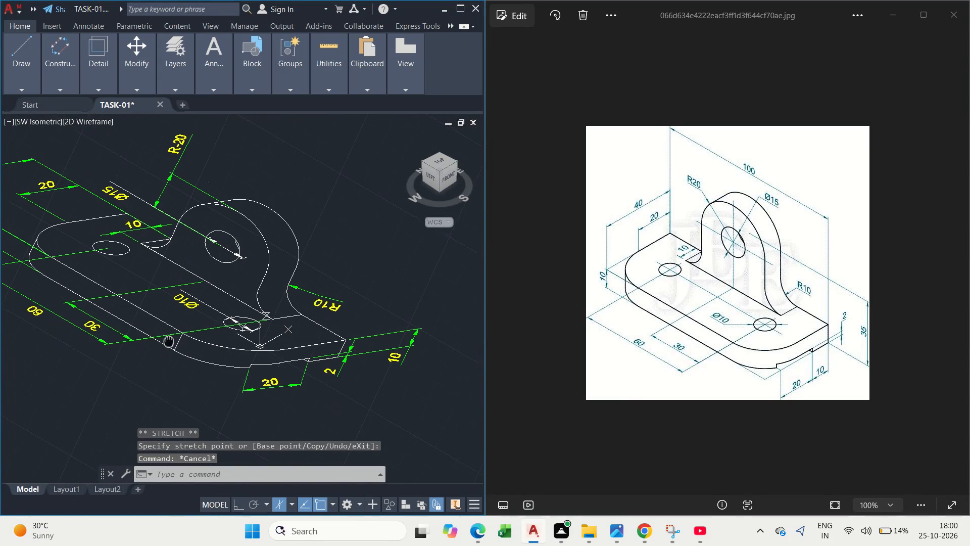
pyautogui.moveTo(172, 348); pyautogui.dragTo(172, 349, button='middle')
pyautogui.press('d')
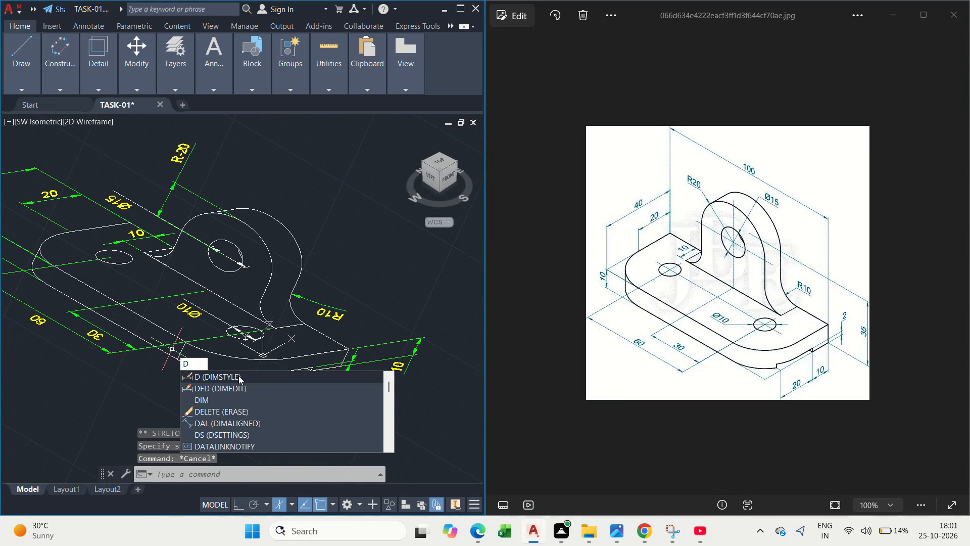
pyautogui.press('space')
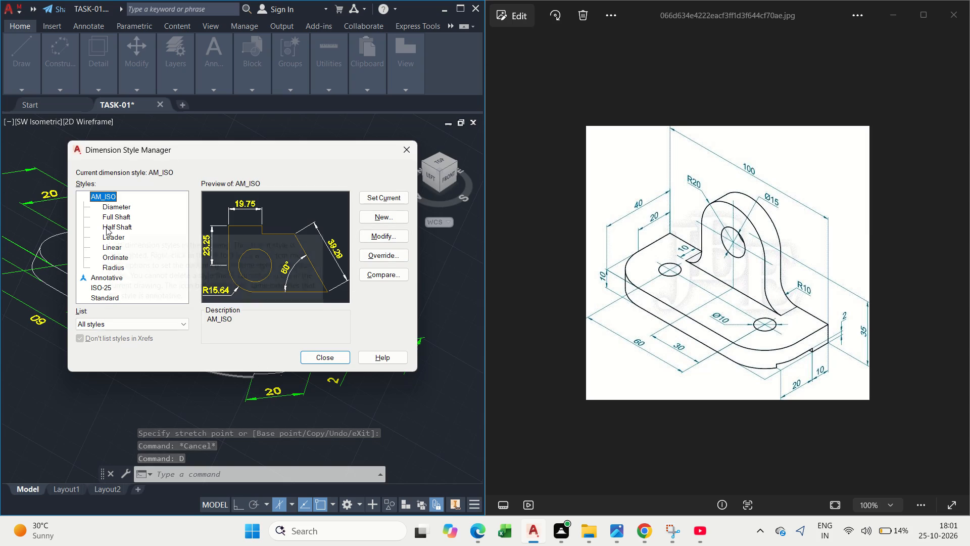
pyautogui.scroll(-2, 106, 227)
pyautogui.click(99, 287)
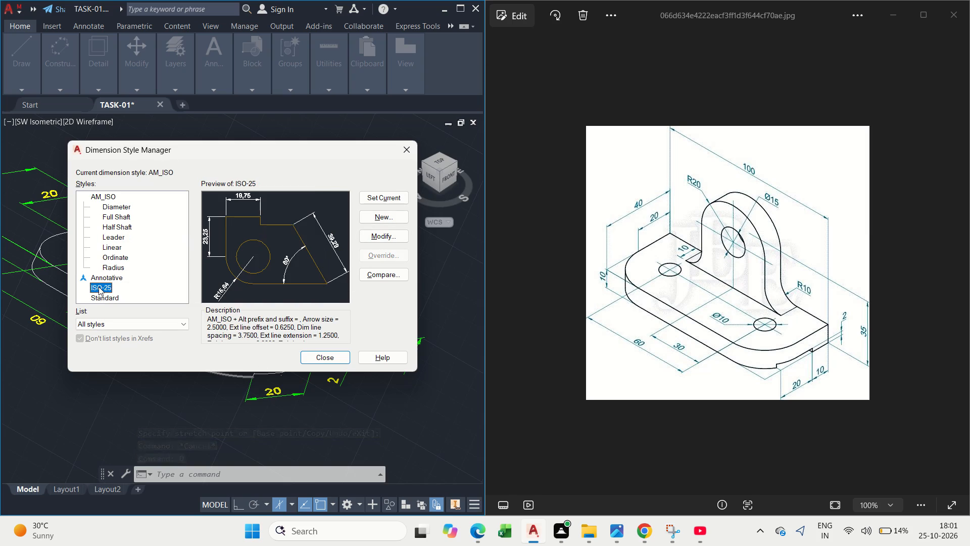
pyautogui.click(110, 295)
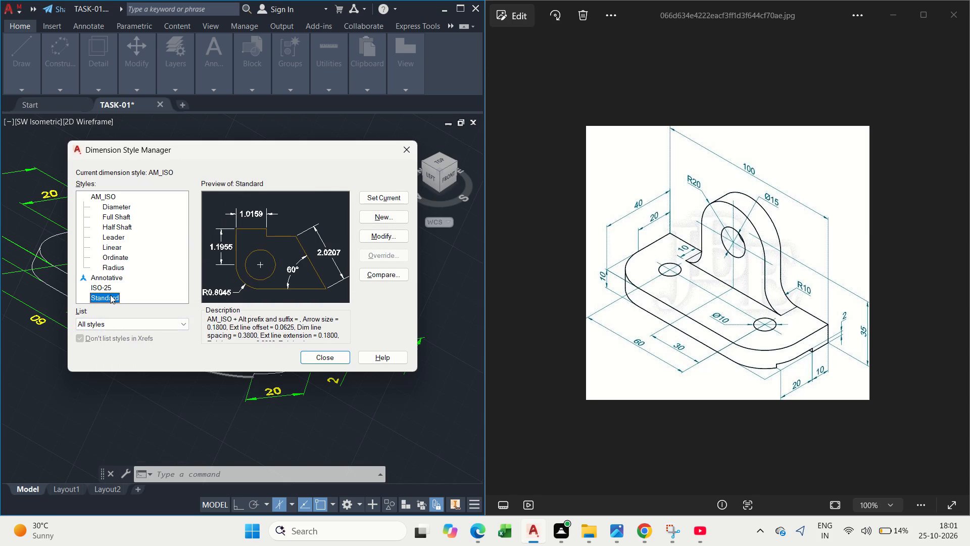
pyautogui.click(118, 278)
pyautogui.scroll(-4, 125, 258)
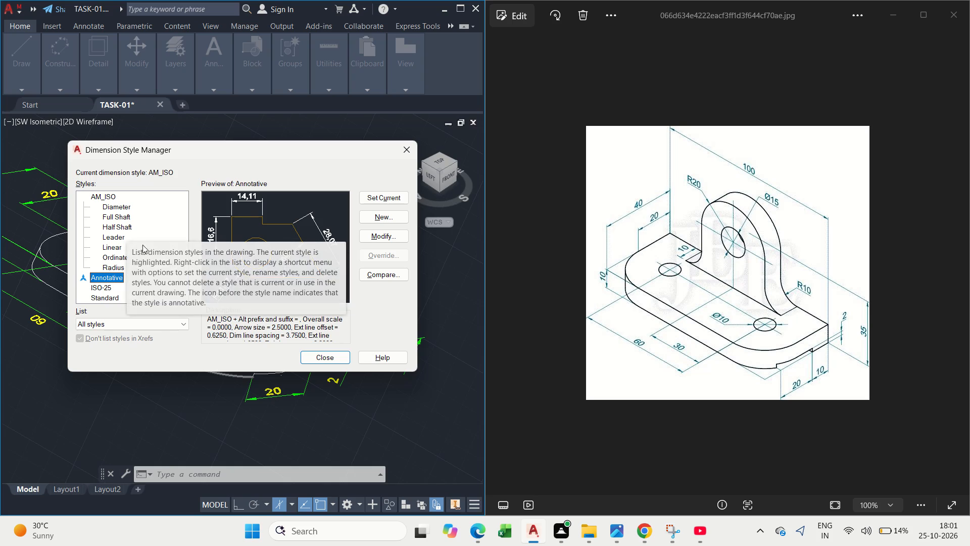
pyautogui.click(395, 193)
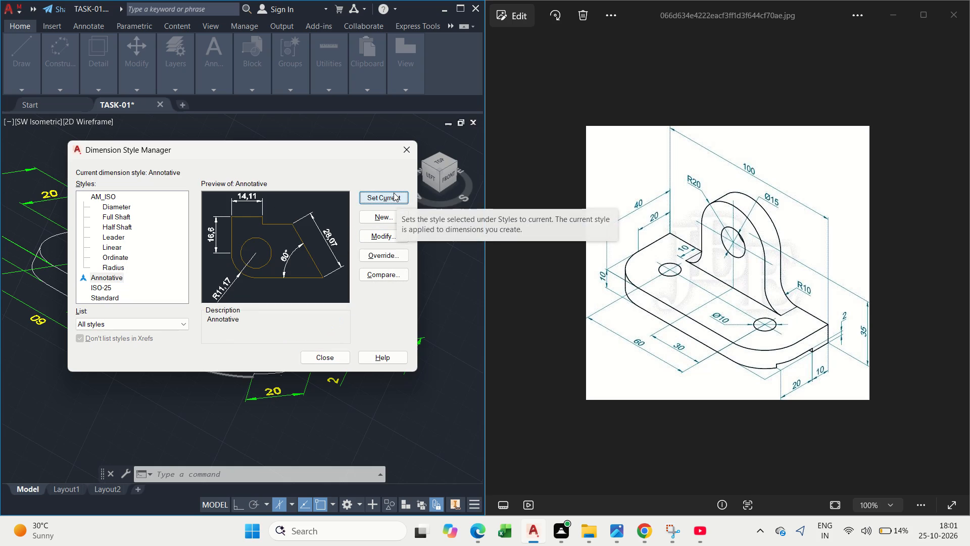
pyautogui.click(404, 155)
# Examine the bracket and its dimension layout against the reference image.
pyautogui.scroll(-1, 292, 309)
pyautogui.middleClick(292, 309)
pyautogui.scroll(1, 187, 307)
pyautogui.moveTo(173, 307); pyautogui.dragTo(234, 386, button='middle')
pyautogui.moveTo(234, 386); pyautogui.dragTo(259, 281, button='middle')
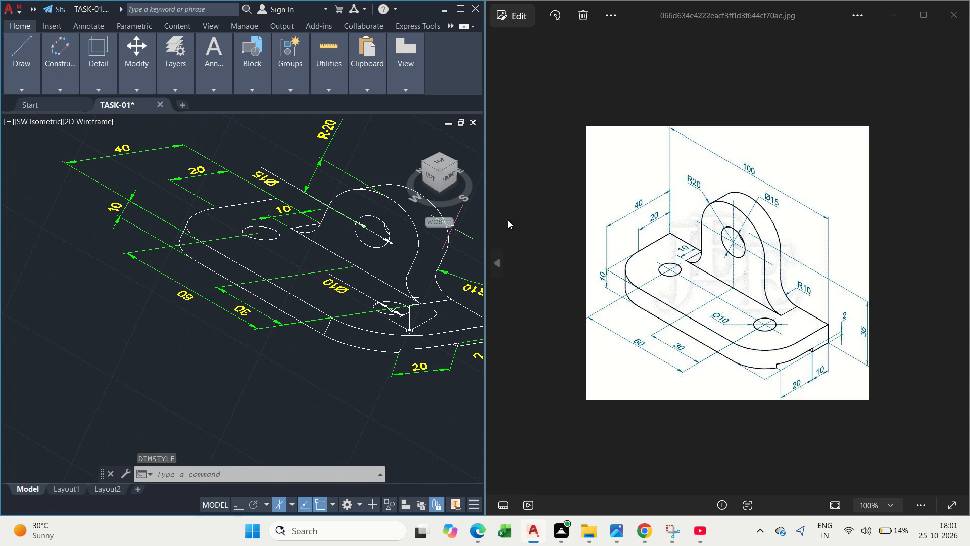
pyautogui.moveTo(418, 269); pyautogui.dragTo(341, 274, button='middle')
pyautogui.scroll(-1, 333, 274)
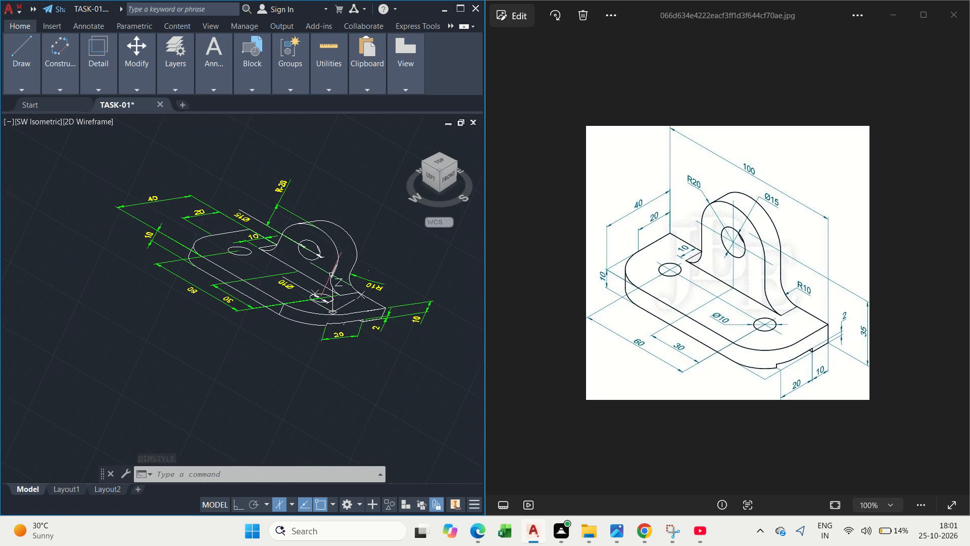
pyautogui.scroll(3, 331, 275)
pyautogui.scroll(-2, 331, 275)
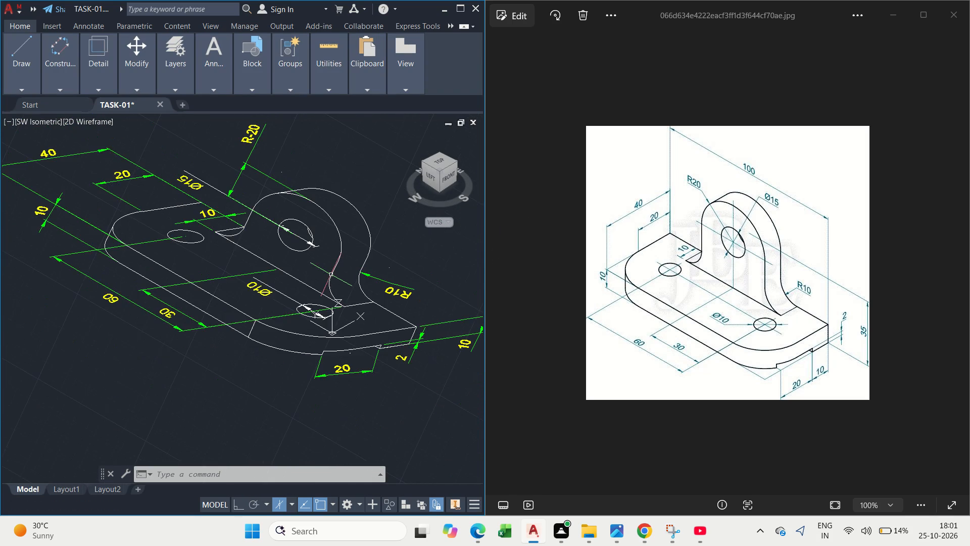
pyautogui.scroll(-1, 331, 275)
pyautogui.middleClick(331, 275)
# Maximize the drawing window and check the whole dimensioned bracket in it.
pyautogui.click(463, 11)
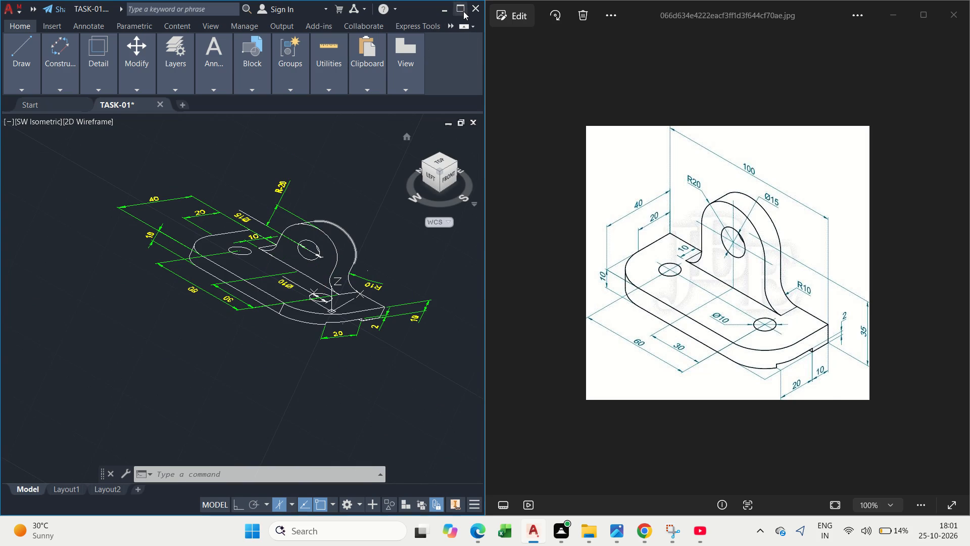
pyautogui.moveTo(604, 251); pyautogui.dragTo(570, 299, button='middle')
pyautogui.scroll(-1, 570, 299)
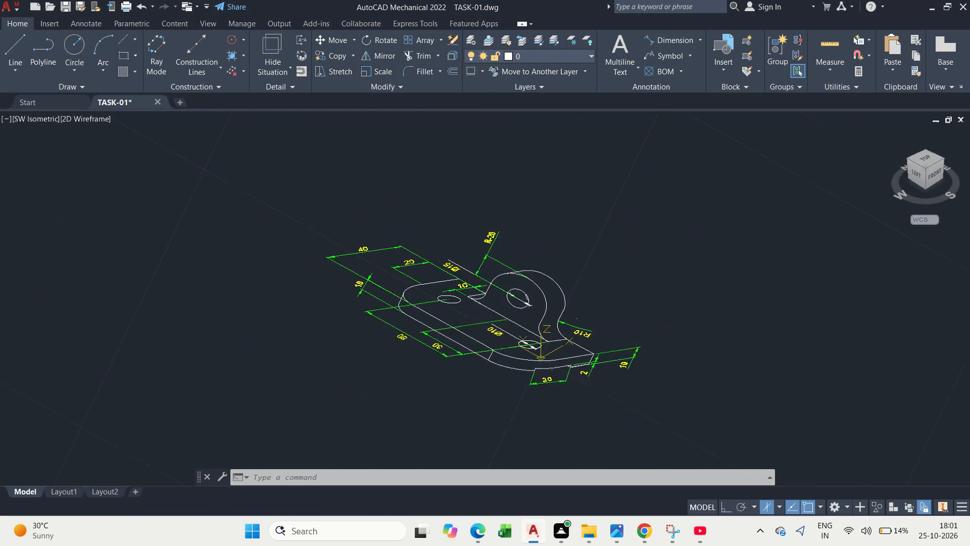
pyautogui.scroll(3, 562, 297)
pyautogui.moveTo(551, 295); pyautogui.dragTo(535, 290, button='middle')
pyautogui.scroll(-4, 536, 291)
pyautogui.scroll(2, 537, 295)
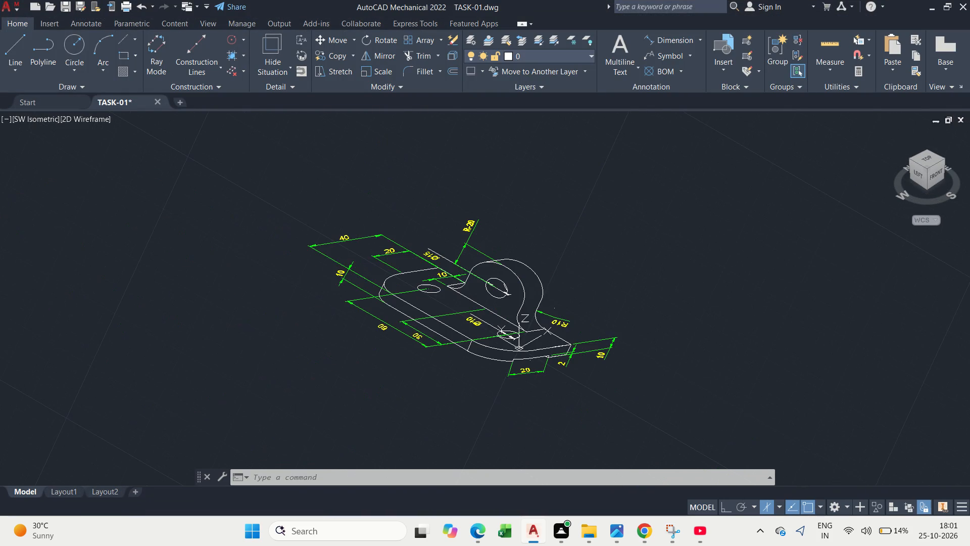
pyautogui.scroll(-2, 537, 295)
pyautogui.moveTo(544, 299); pyautogui.dragTo(514, 285, button='middle')
pyautogui.scroll(2, 508, 289)
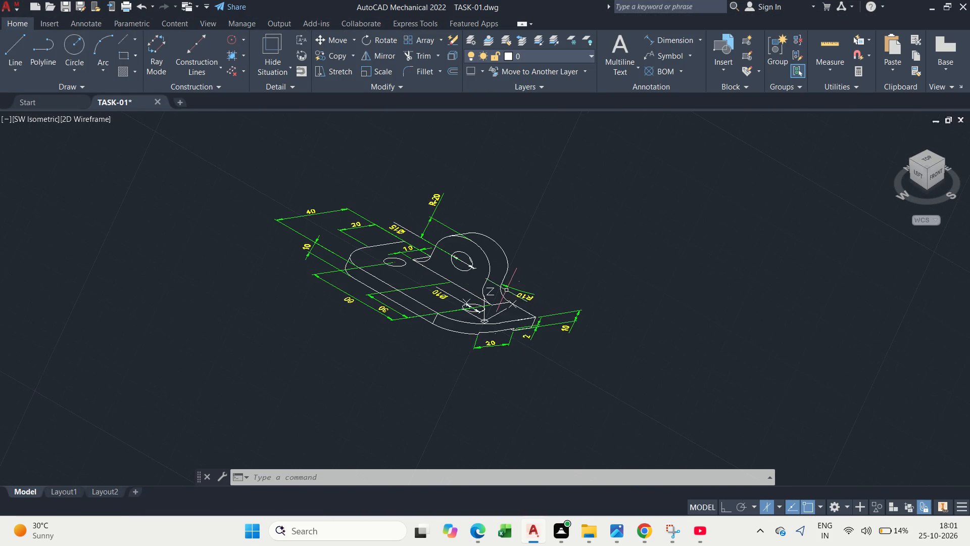
pyautogui.moveTo(510, 298); pyautogui.dragTo(524, 323, button='middle')
pyautogui.scroll(2, 524, 323)
pyautogui.scroll(-1, 518, 341)
pyautogui.press('Escape')
pyautogui.moveTo(510, 339); pyautogui.dragTo(552, 349, button='middle')
pyautogui.scroll(-2, 539, 351)
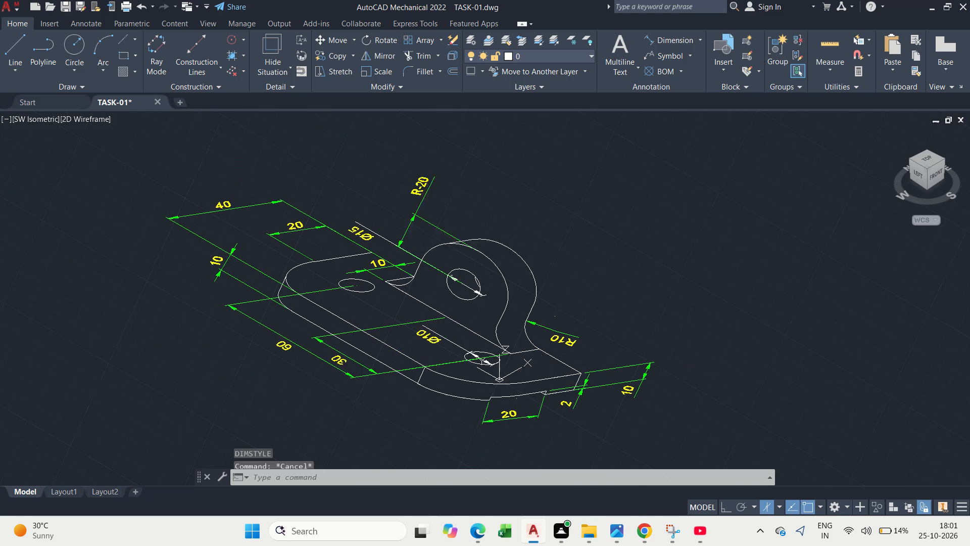
pyautogui.moveTo(547, 354); pyautogui.dragTo(554, 330, button='middle')
# Start plotting the model and choose DWG To PDF.pc3 as the plotter.
pyautogui.hotkey('ctrl', 'p')
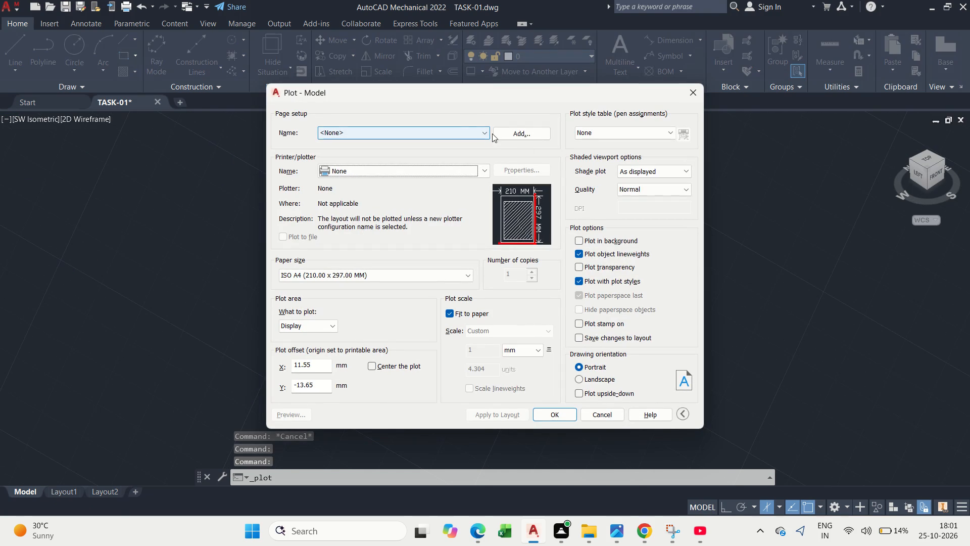
pyautogui.click(487, 131)
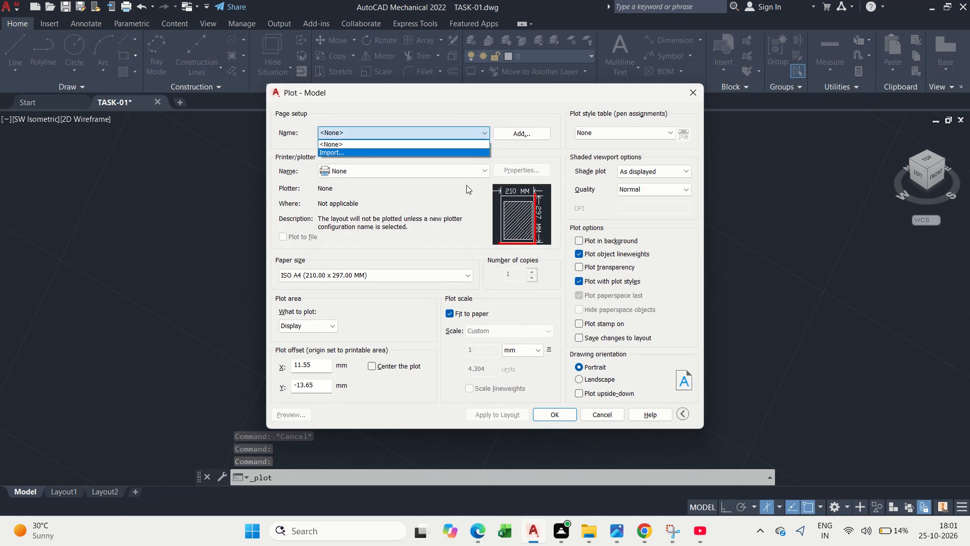
pyautogui.doubleClick(475, 166)
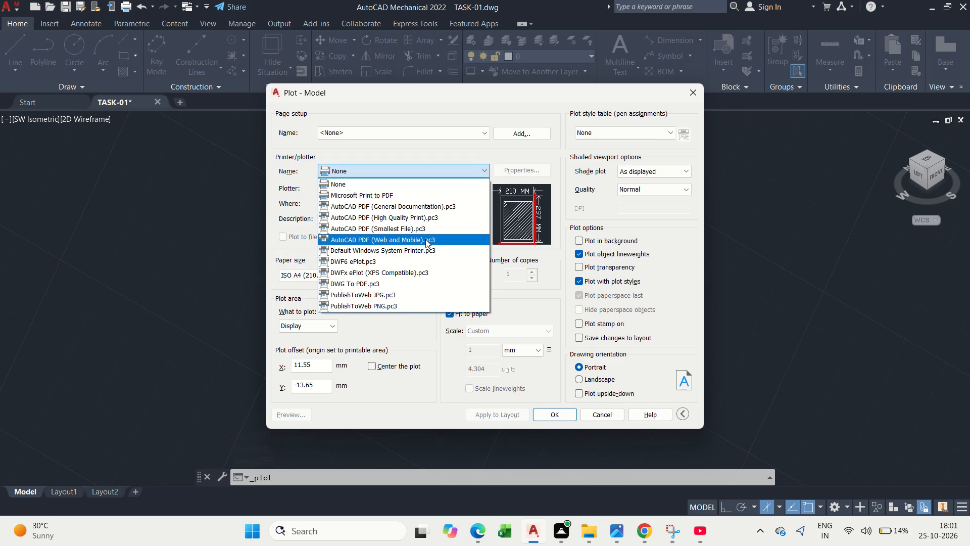
pyautogui.click(430, 279)
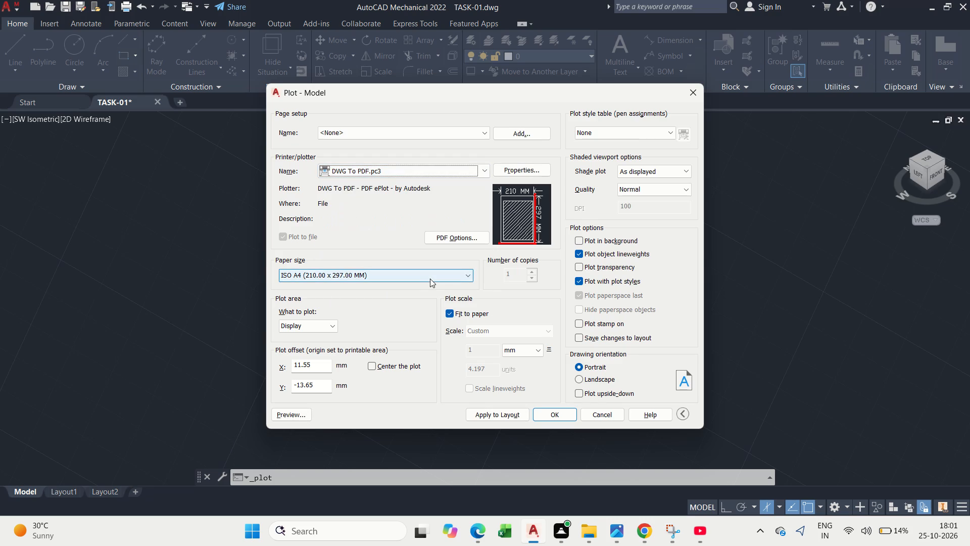
# Set the plot's paper size to ISO full bleed 4A0 (1682.00 x 2378.00 MM).
pyautogui.moveTo(459, 283); pyautogui.dragTo(460, 291)
pyautogui.click(458, 279)
pyautogui.scroll(7, 458, 286)
pyautogui.scroll(7, 393, 357)
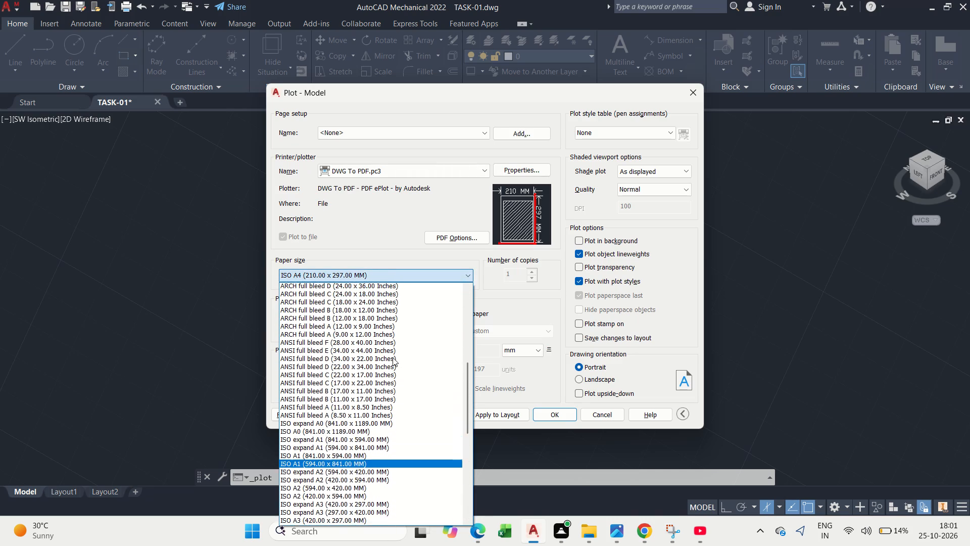
pyautogui.scroll(2, 393, 357)
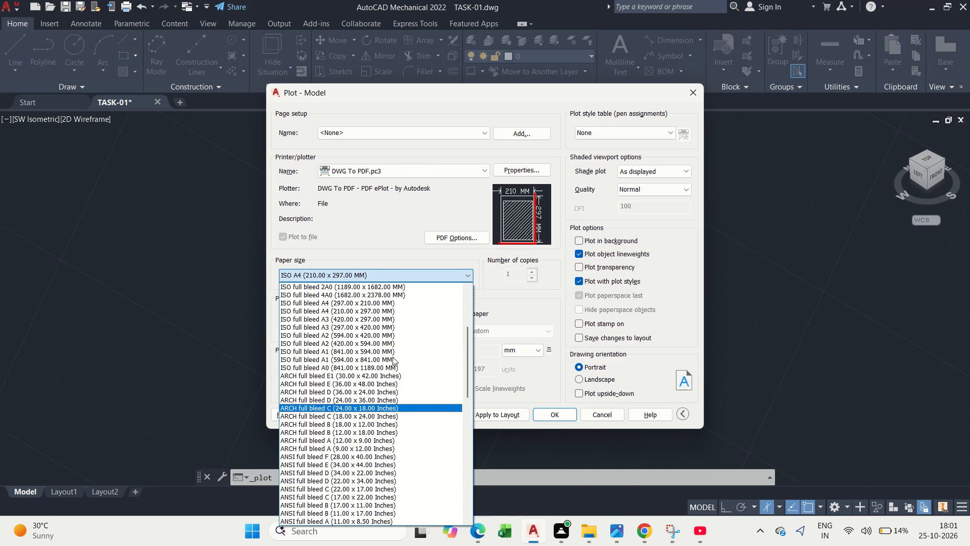
pyautogui.scroll(2, 400, 346)
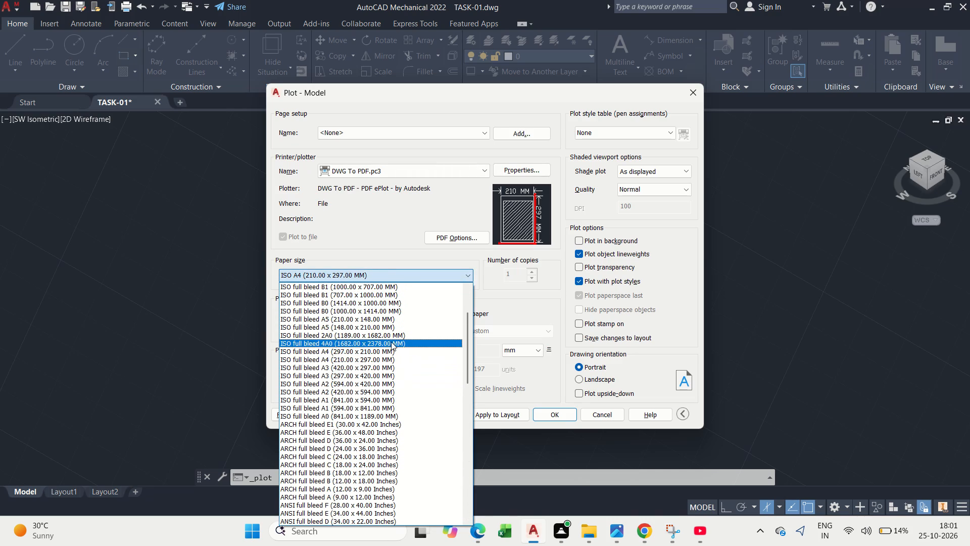
pyautogui.click(393, 343)
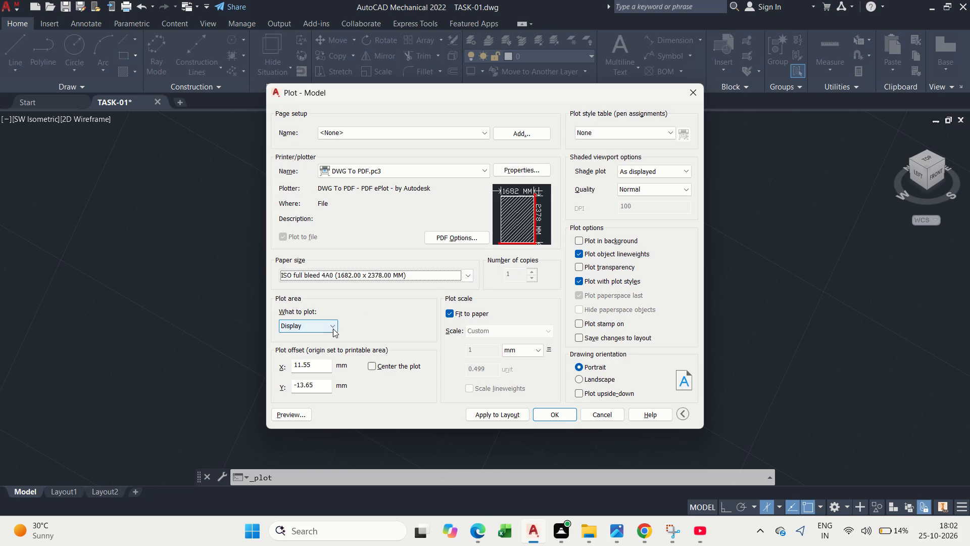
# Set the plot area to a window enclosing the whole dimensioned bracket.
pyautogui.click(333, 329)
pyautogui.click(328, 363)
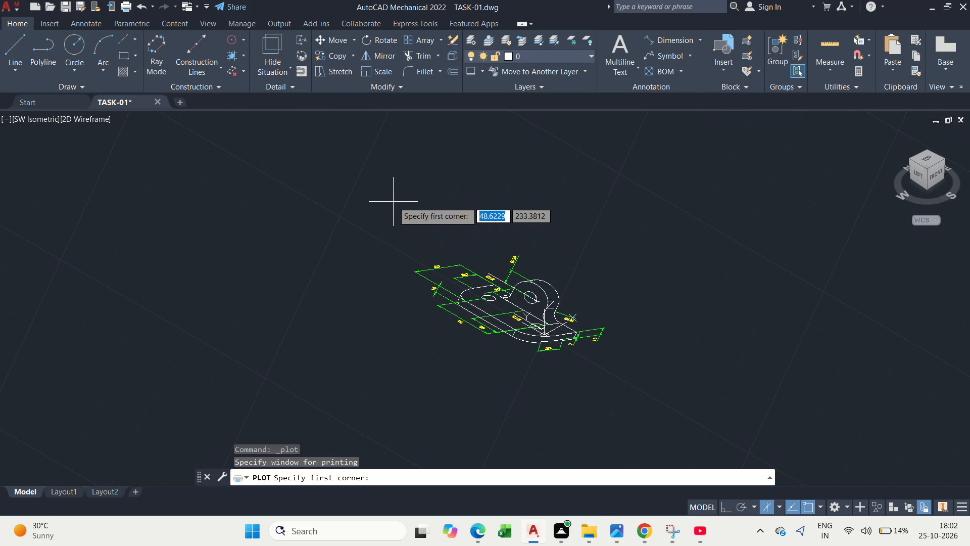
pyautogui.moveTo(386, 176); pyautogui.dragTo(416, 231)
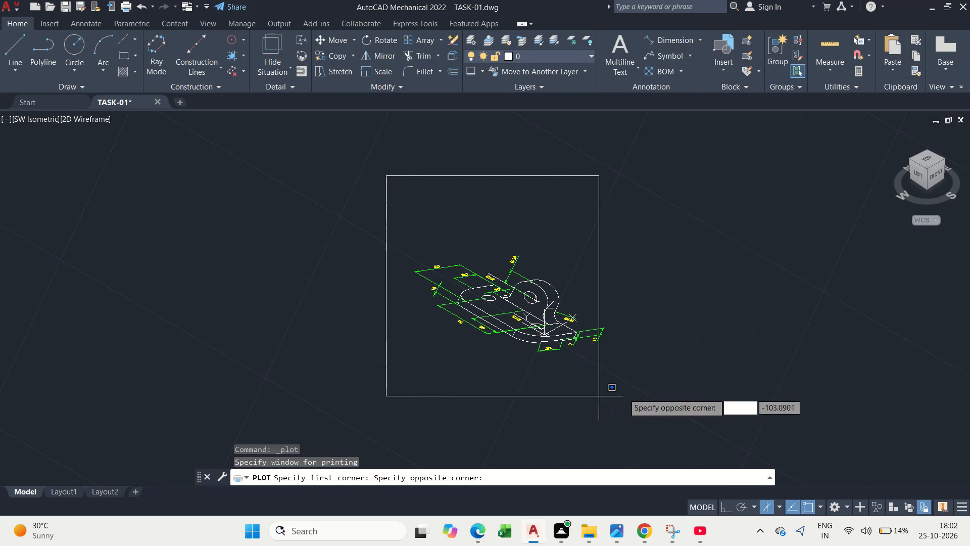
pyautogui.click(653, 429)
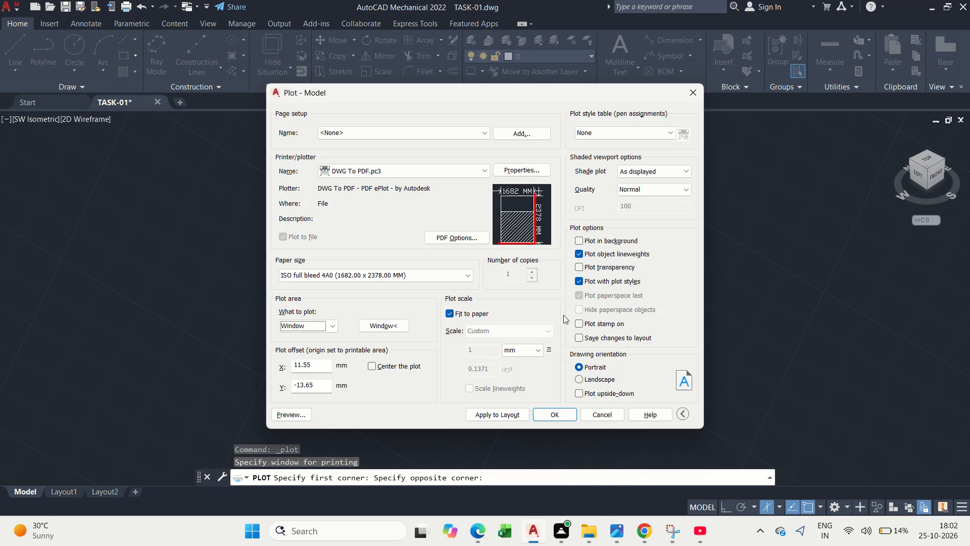
# Set the plot style table to monochrome.ctb and assign it to all layouts.
pyautogui.click(672, 129)
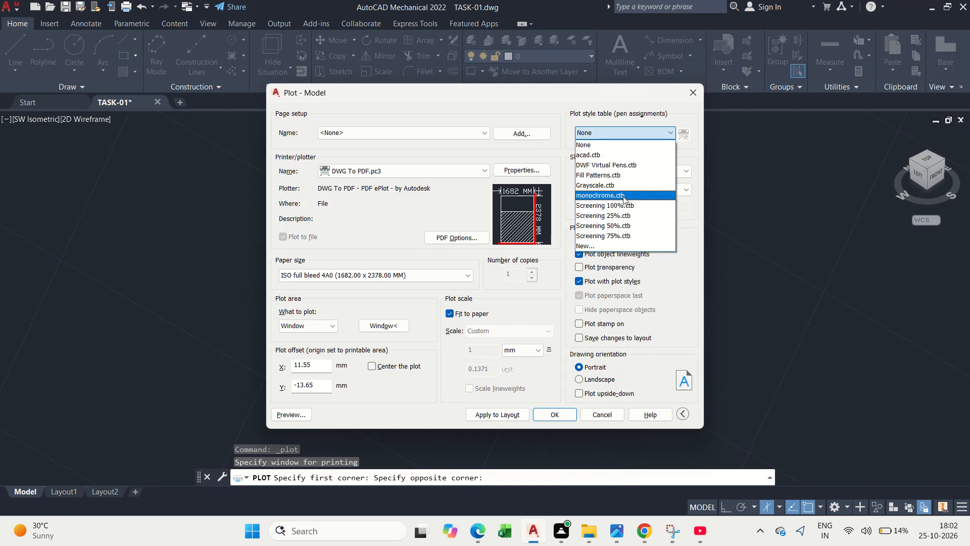
pyautogui.click(626, 194)
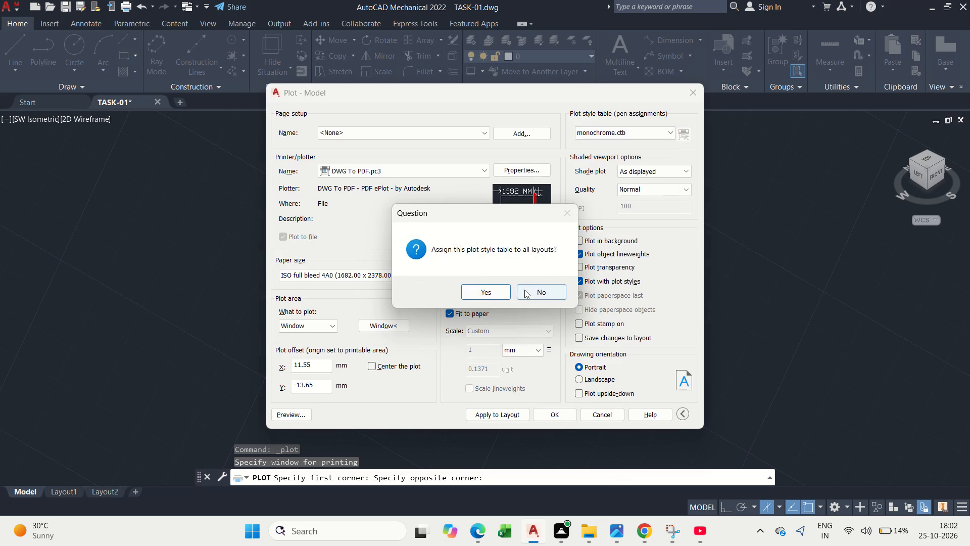
pyautogui.click(493, 293)
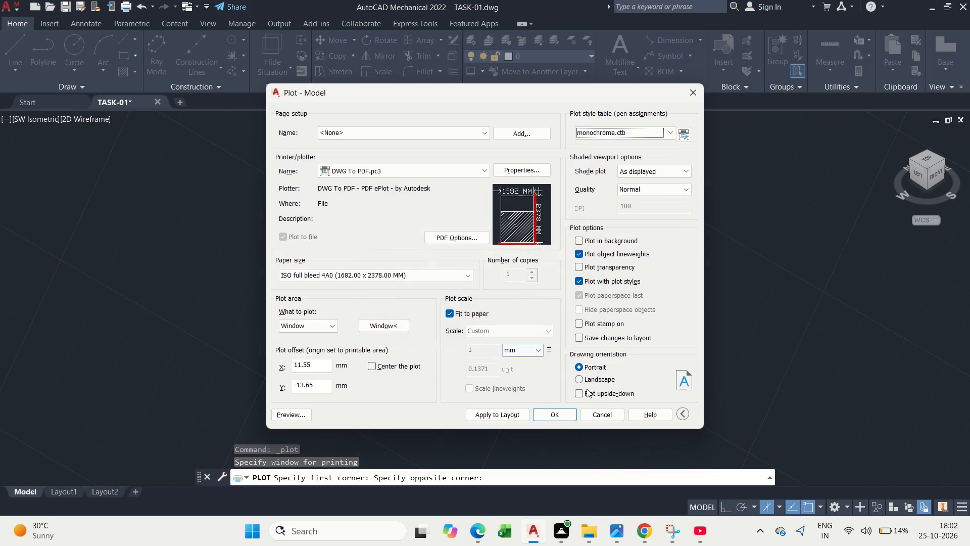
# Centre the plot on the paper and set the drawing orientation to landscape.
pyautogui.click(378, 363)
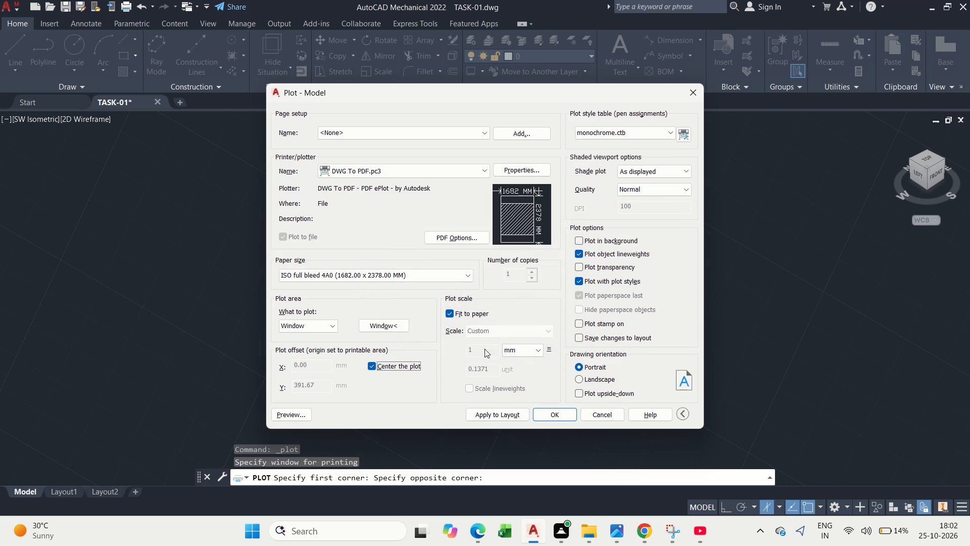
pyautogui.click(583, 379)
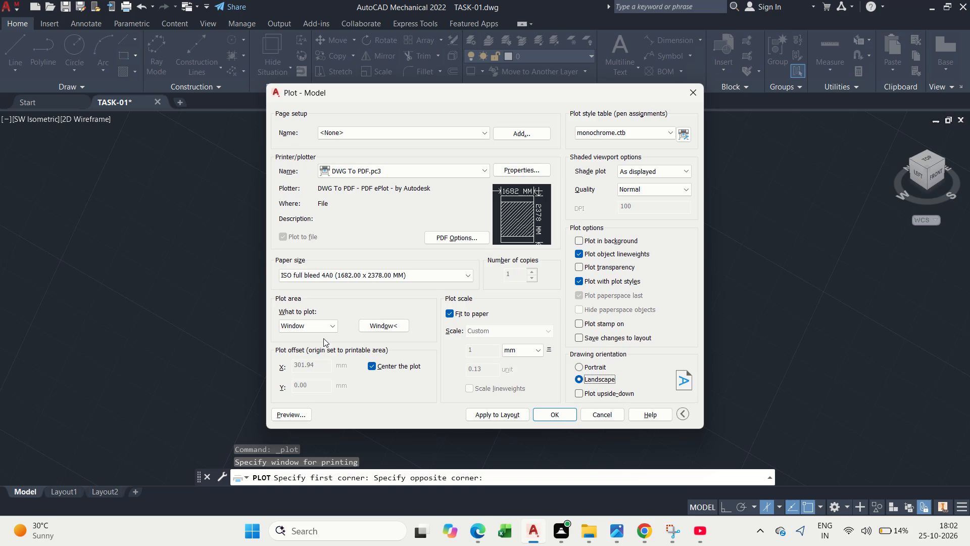
# Preview the plot, check how the dimensioned bracket appears on the sheet, and leave the plot setup without plotting.
pyautogui.click(310, 411)
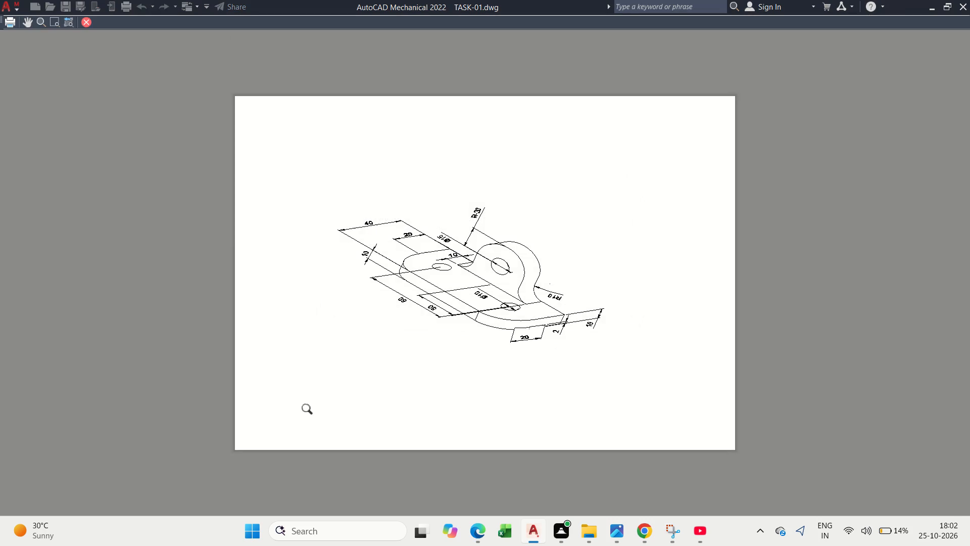
pyautogui.scroll(4, 475, 285)
pyautogui.scroll(-2, 475, 285)
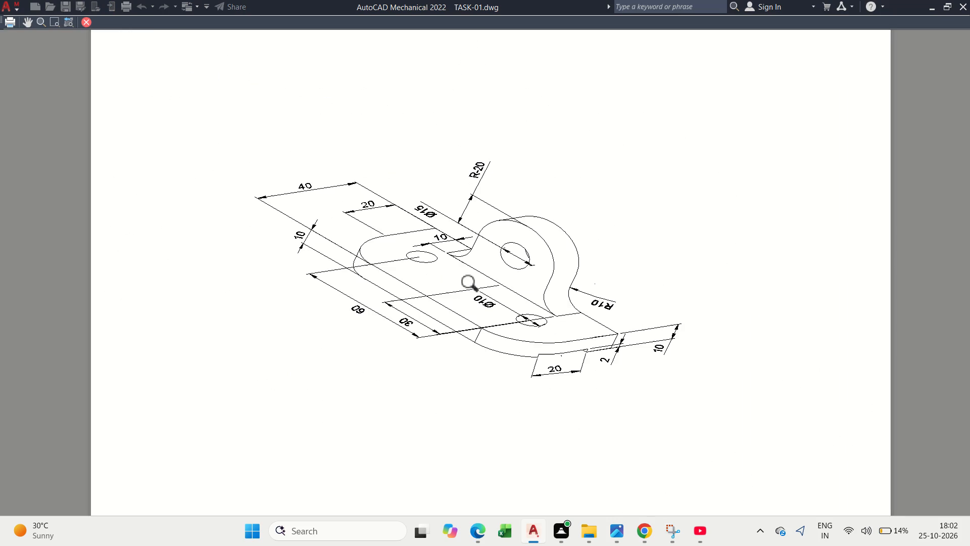
pyautogui.scroll(-1, 511, 288)
pyautogui.middleClick(519, 300)
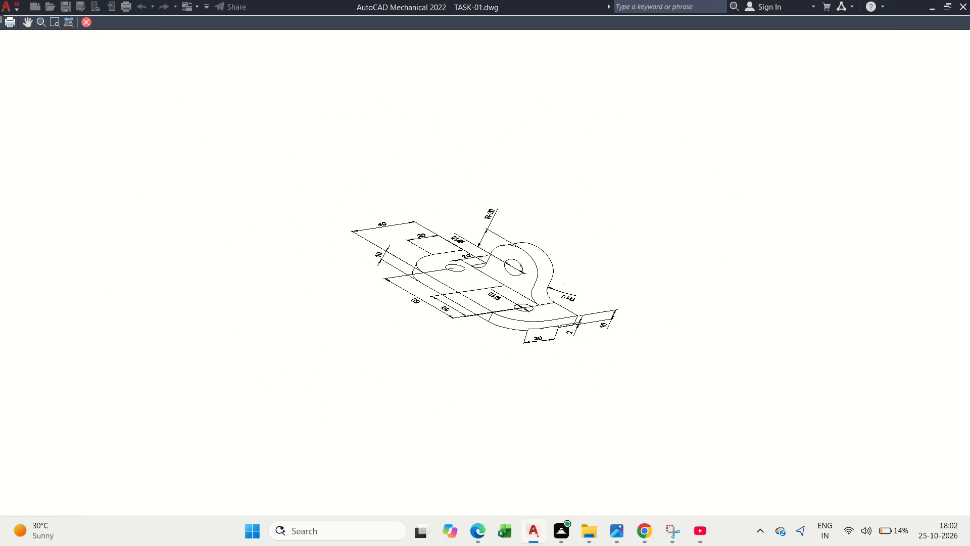
pyautogui.scroll(1, 522, 302)
pyautogui.scroll(-1, 522, 301)
pyautogui.press('Escape')
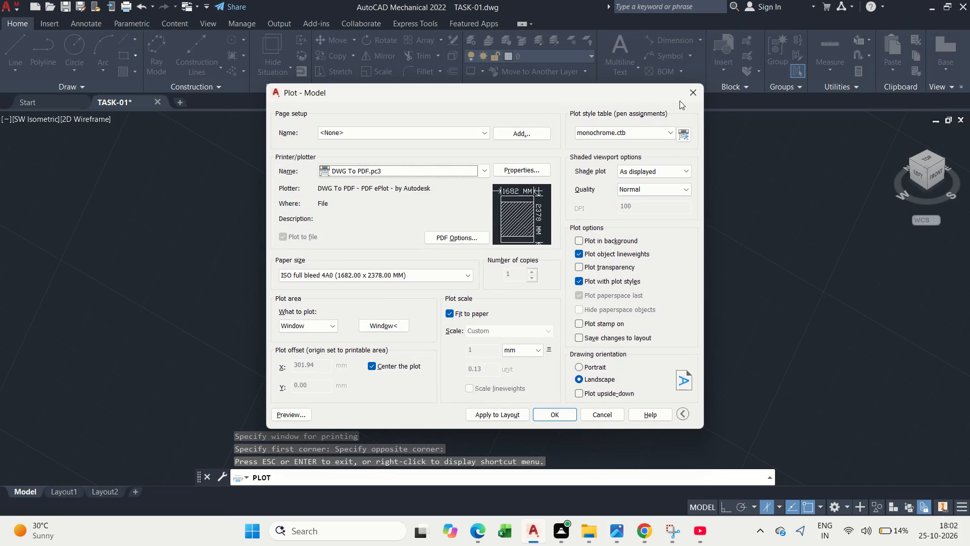
pyautogui.click(695, 89)
pyautogui.press('Escape')
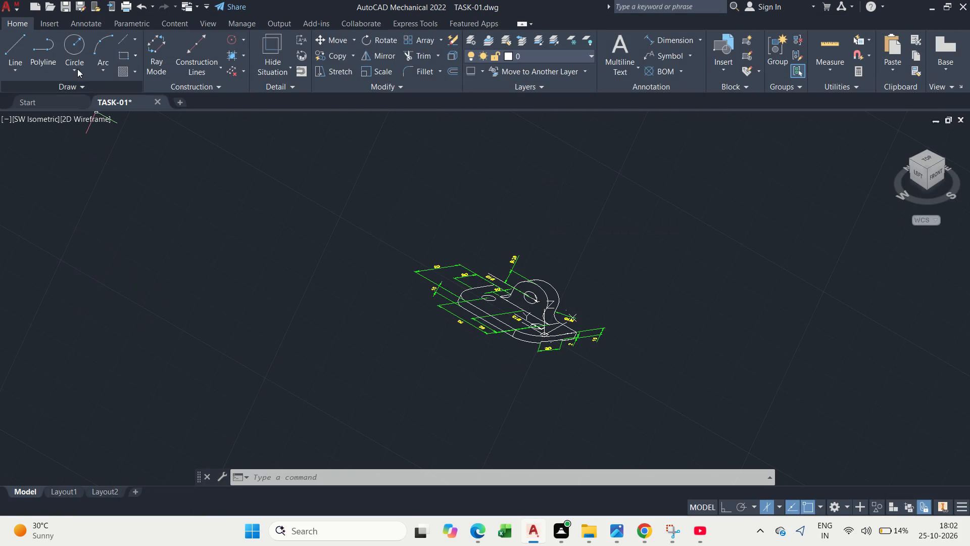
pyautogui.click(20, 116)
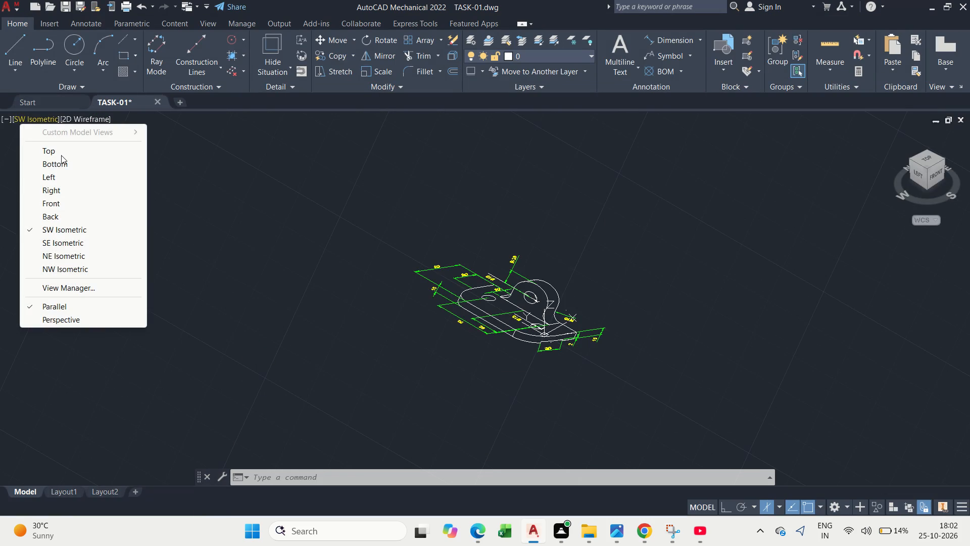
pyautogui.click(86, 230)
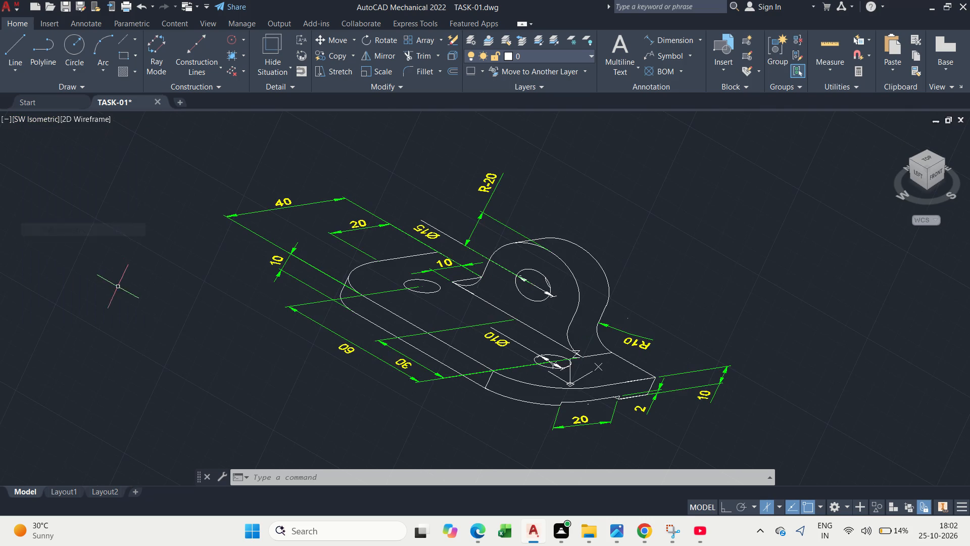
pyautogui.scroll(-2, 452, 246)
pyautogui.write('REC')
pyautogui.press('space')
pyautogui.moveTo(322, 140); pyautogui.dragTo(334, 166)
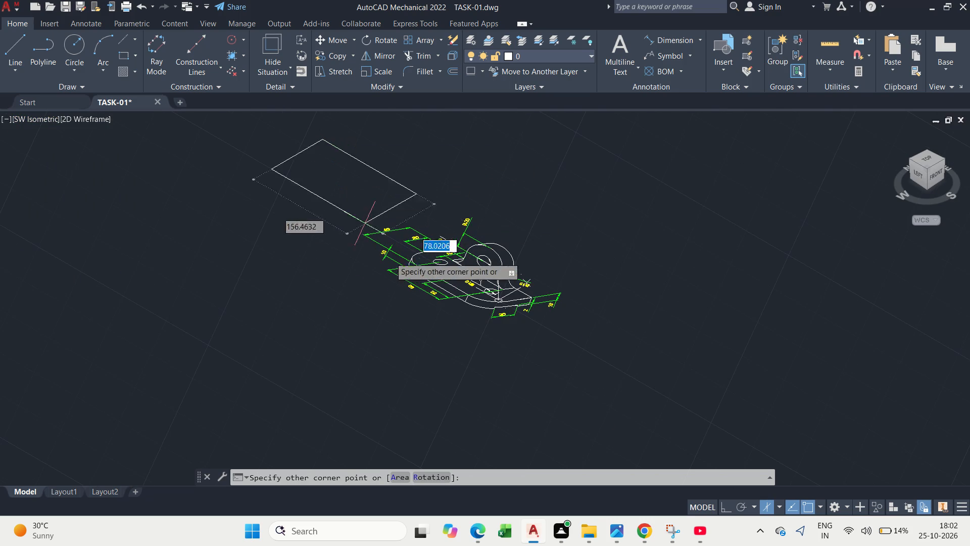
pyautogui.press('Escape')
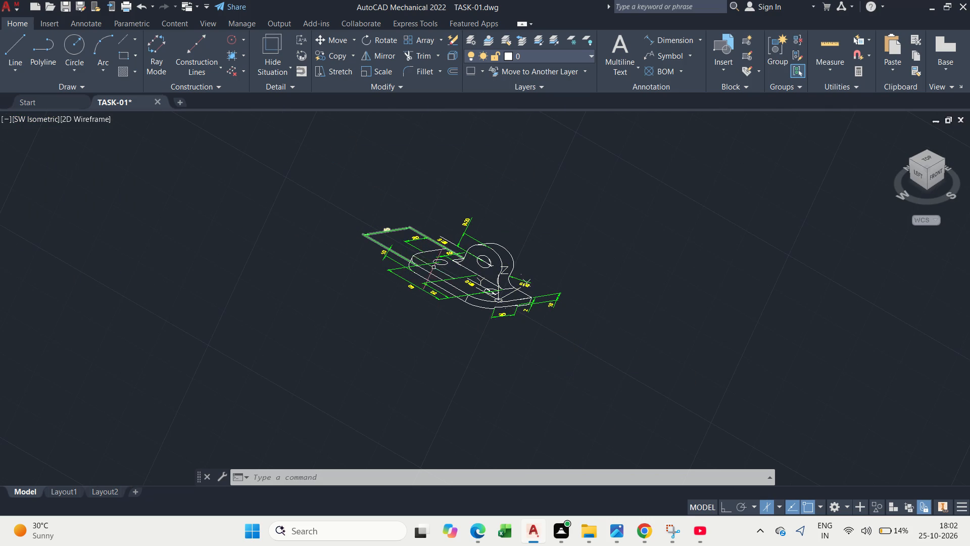
# Change the snap type to rectangular grid snap in the drafting settings.
pyautogui.press('d')
pyautogui.press('s')
pyautogui.press('space')
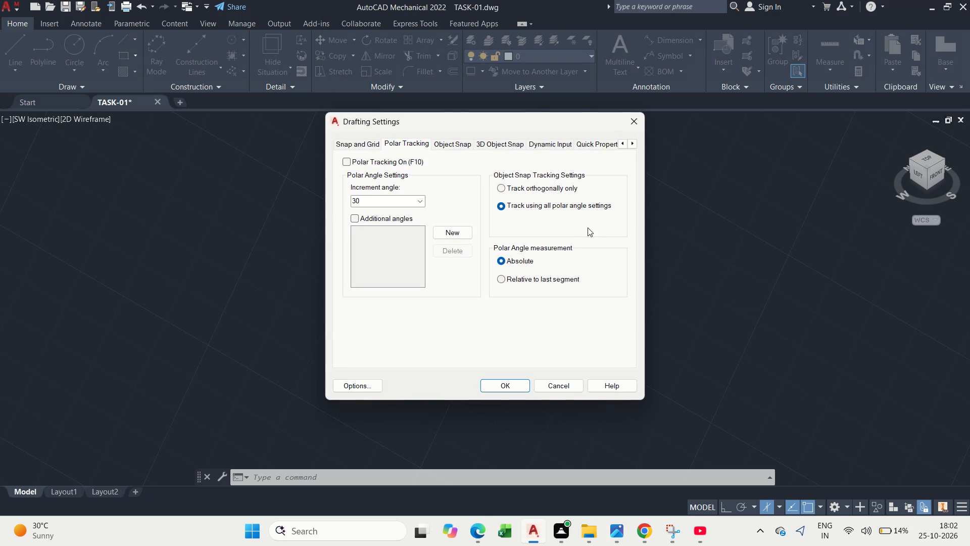
pyautogui.click(395, 141)
pyautogui.click(403, 142)
pyautogui.click(361, 148)
pyautogui.click(373, 318)
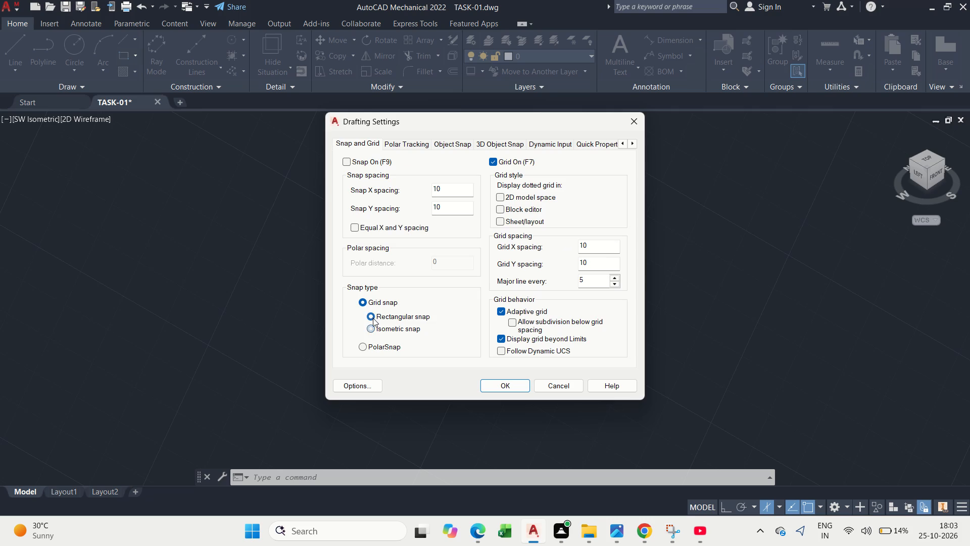
pyautogui.click(506, 384)
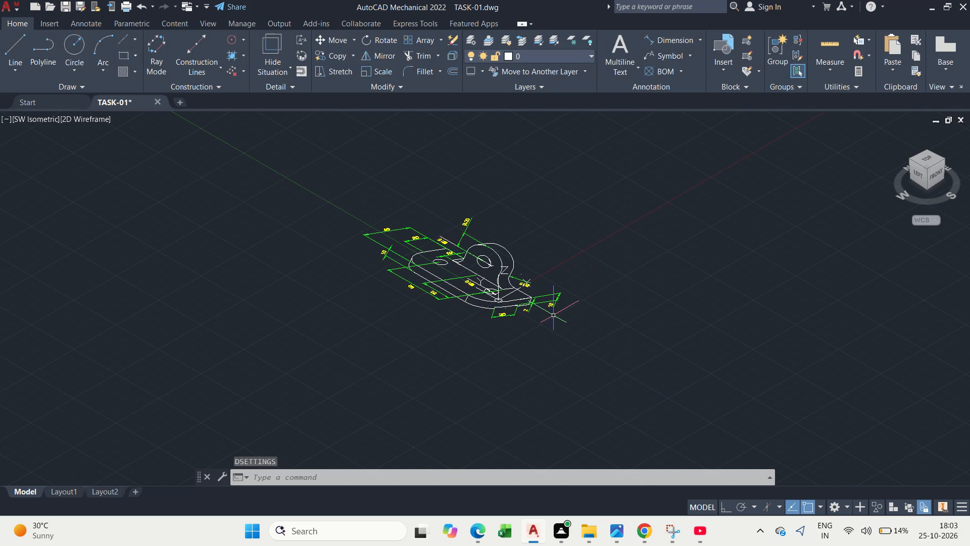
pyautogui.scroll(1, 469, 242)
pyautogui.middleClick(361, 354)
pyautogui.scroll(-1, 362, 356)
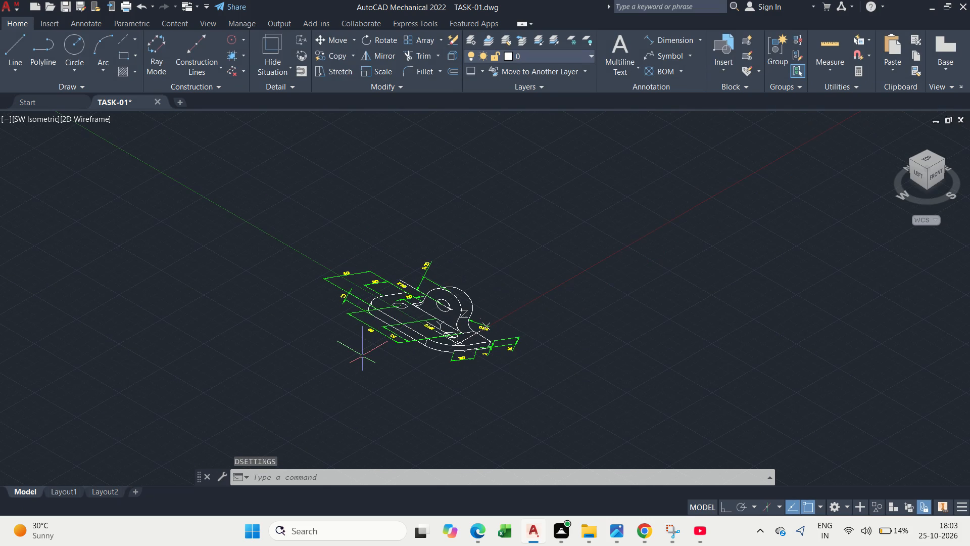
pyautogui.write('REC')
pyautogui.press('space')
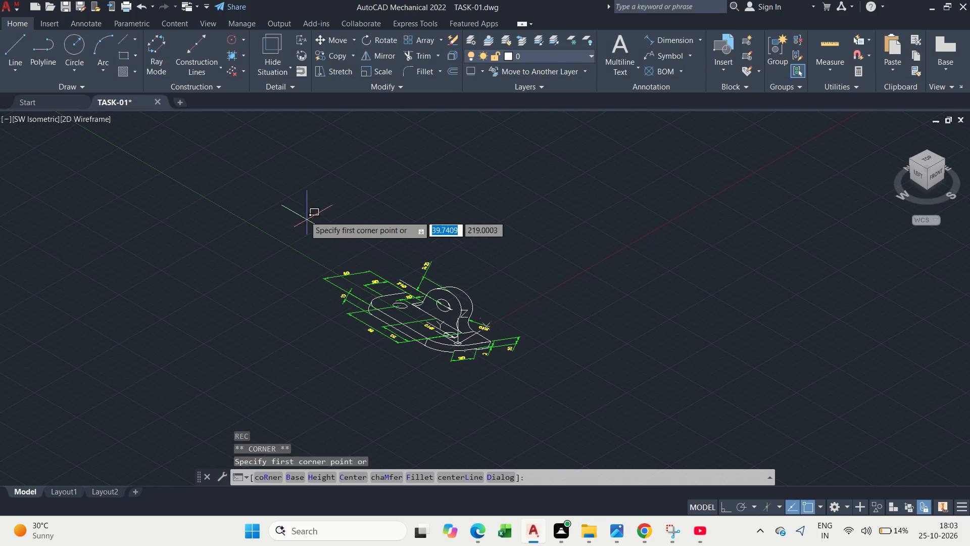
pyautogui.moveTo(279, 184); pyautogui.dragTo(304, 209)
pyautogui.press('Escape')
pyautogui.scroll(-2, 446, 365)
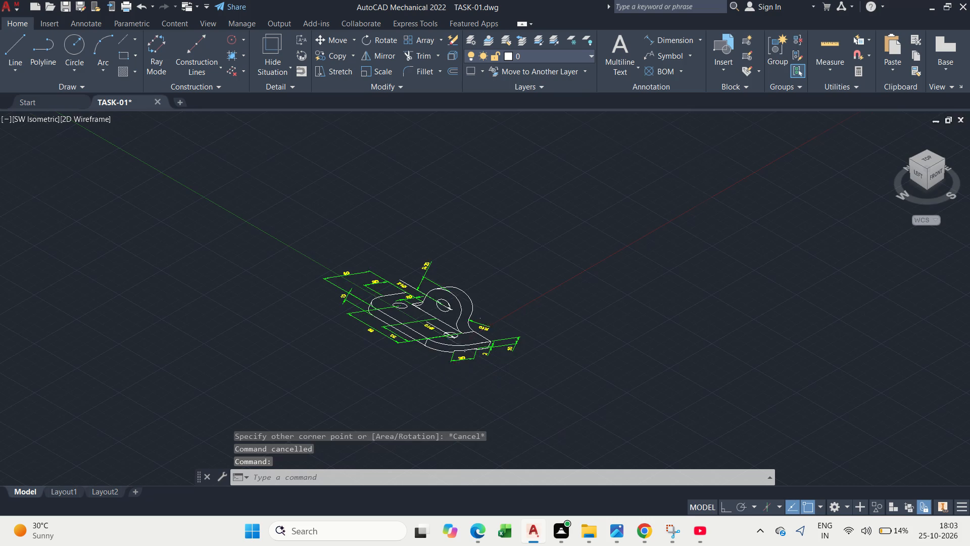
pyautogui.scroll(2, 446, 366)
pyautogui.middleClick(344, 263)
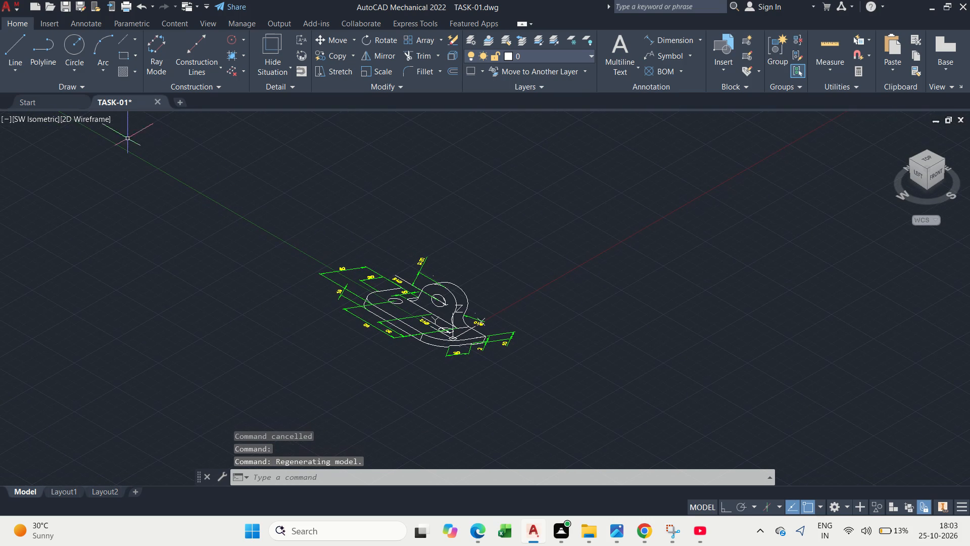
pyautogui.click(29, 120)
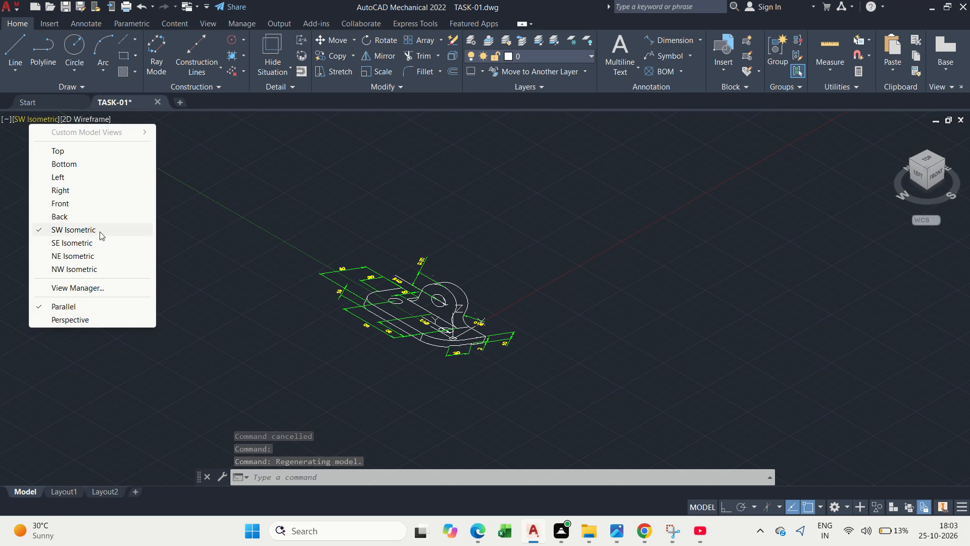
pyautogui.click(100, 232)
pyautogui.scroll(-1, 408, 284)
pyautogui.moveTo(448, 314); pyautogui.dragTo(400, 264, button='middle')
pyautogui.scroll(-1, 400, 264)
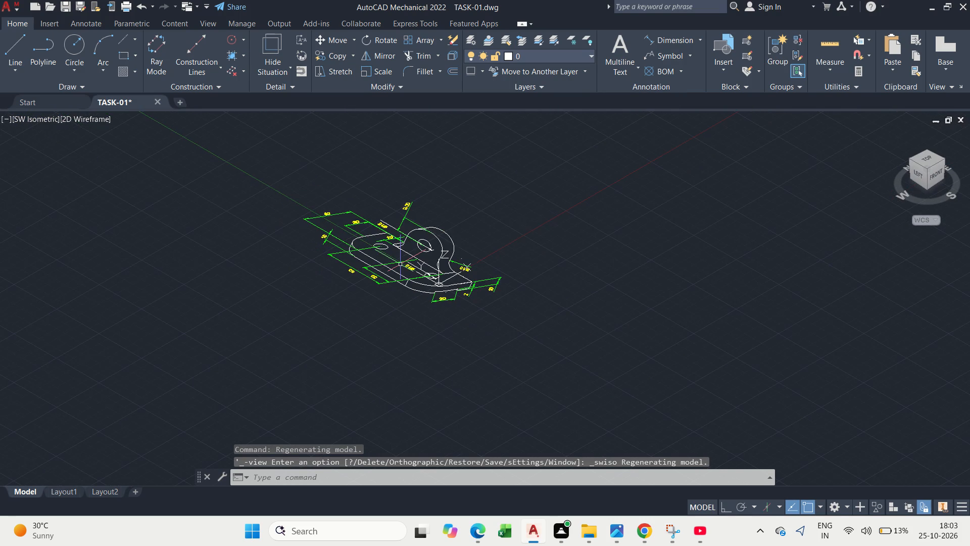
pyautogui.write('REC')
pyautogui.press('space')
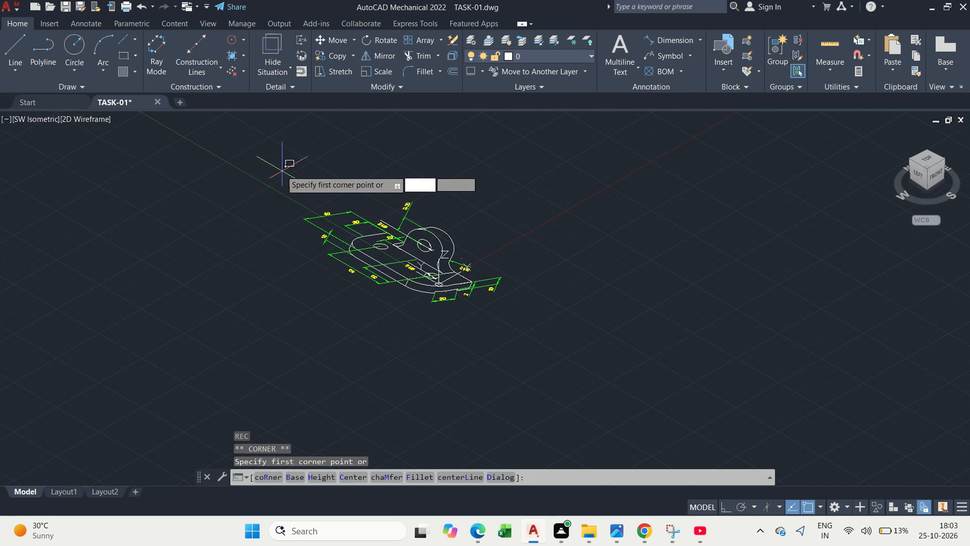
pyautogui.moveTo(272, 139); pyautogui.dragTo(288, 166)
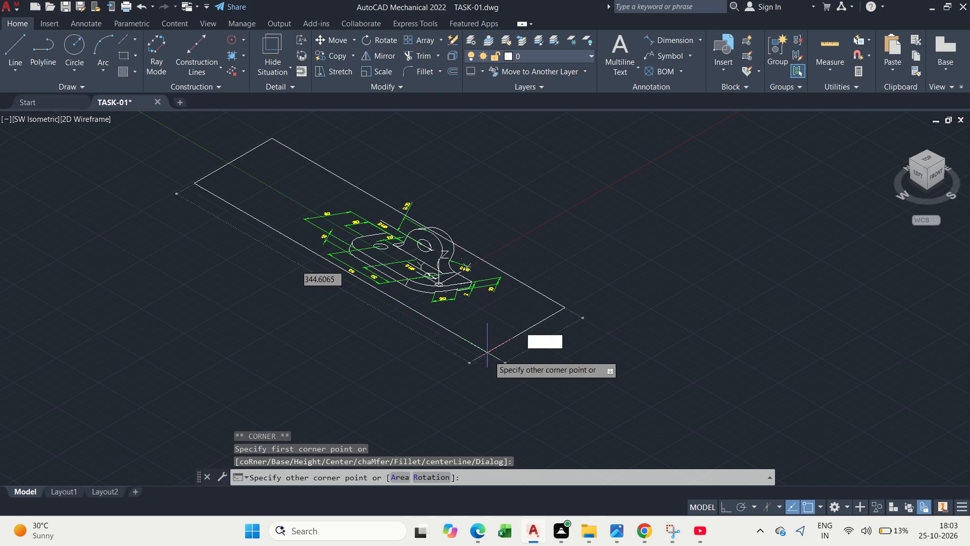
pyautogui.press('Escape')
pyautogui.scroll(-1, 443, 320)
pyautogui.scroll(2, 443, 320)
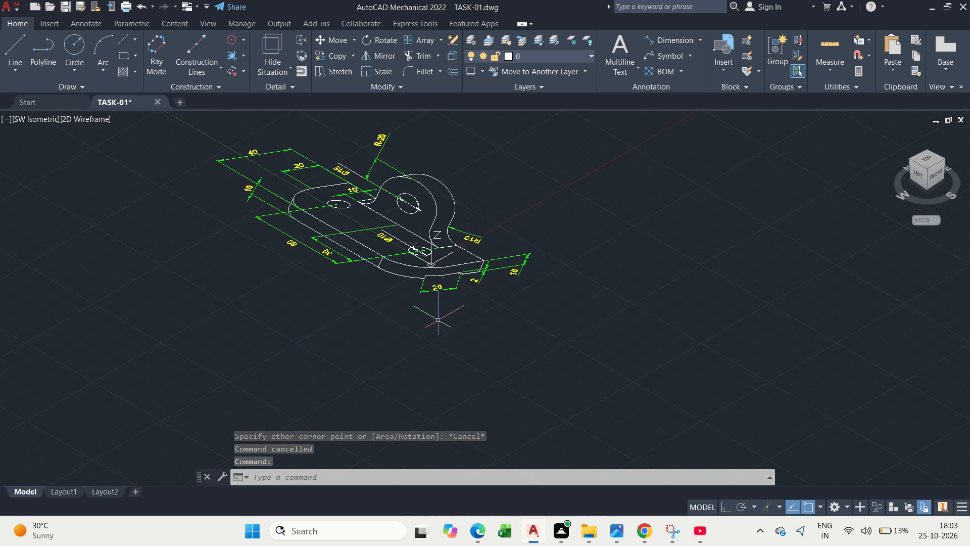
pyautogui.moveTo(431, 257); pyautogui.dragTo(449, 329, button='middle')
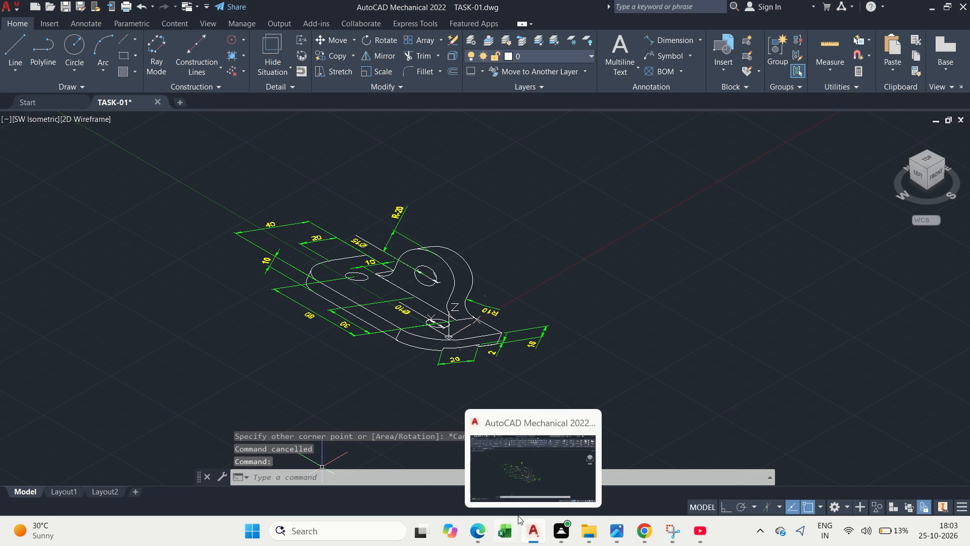
# Start plotting the model again and choose DWG To PDF.pc3 as the plotter.
pyautogui.hotkey('ctrl', 'p')
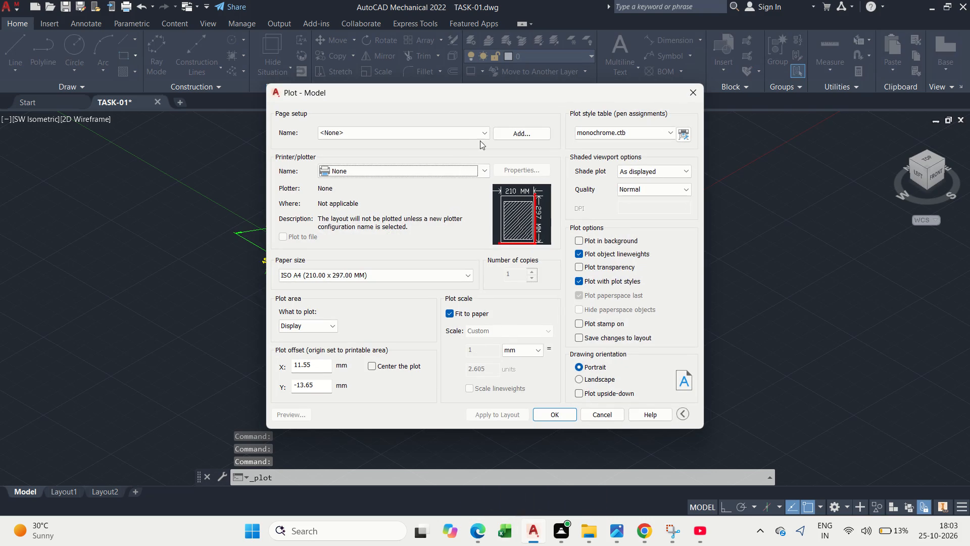
pyautogui.click(483, 138)
pyautogui.click(483, 138)
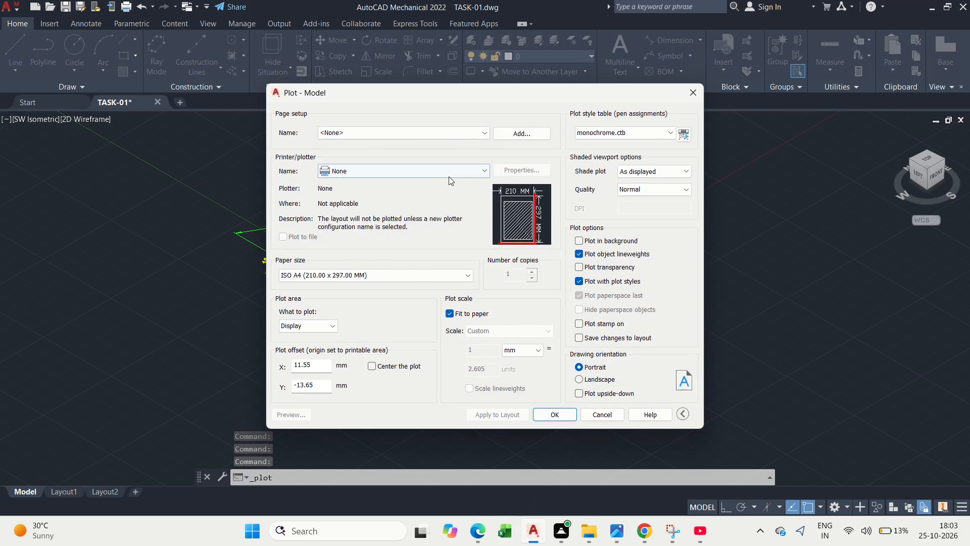
pyautogui.click(449, 176)
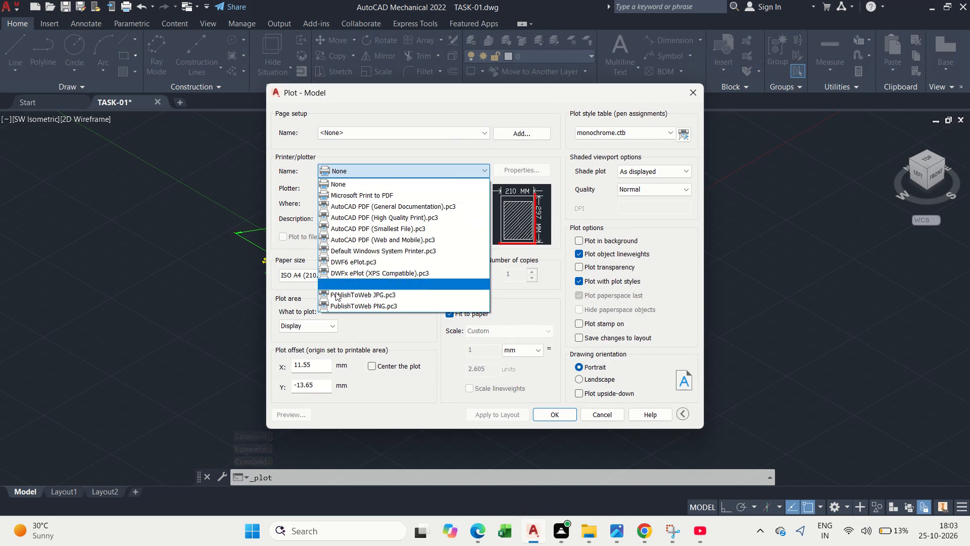
pyautogui.click(352, 284)
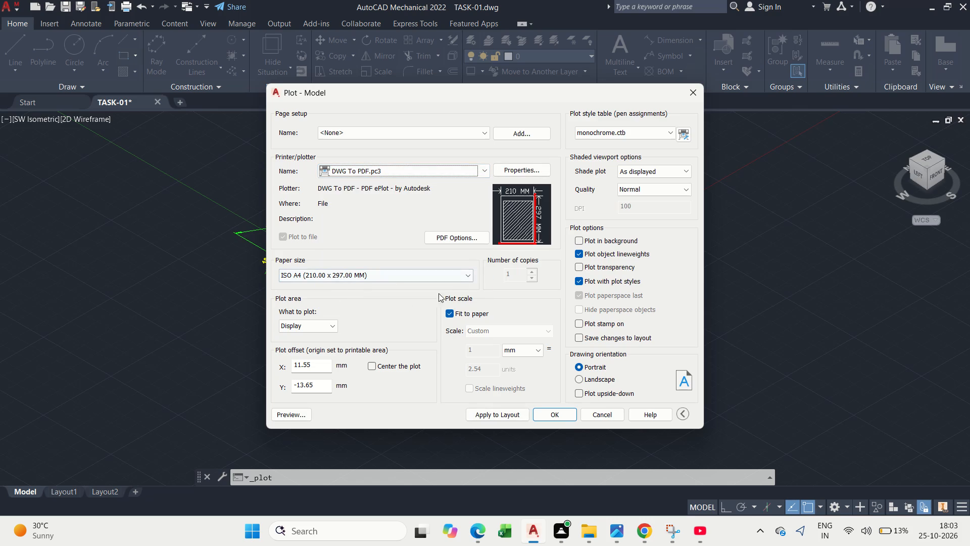
# Set the paper size to ISO full bleed 4A0 (1682.00 x 2378.00 MM).
pyautogui.click(469, 274)
pyautogui.scroll(3, 414, 355)
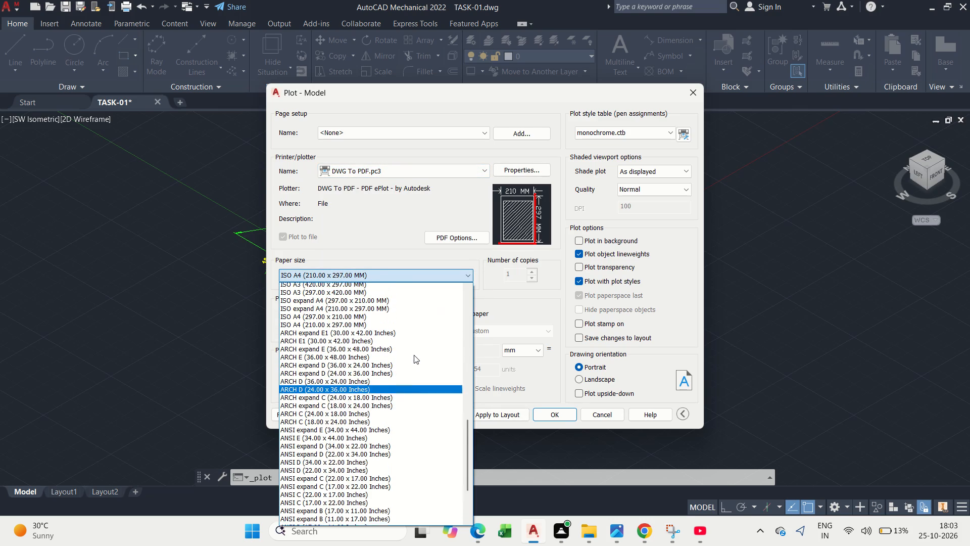
pyautogui.scroll(14, 414, 355)
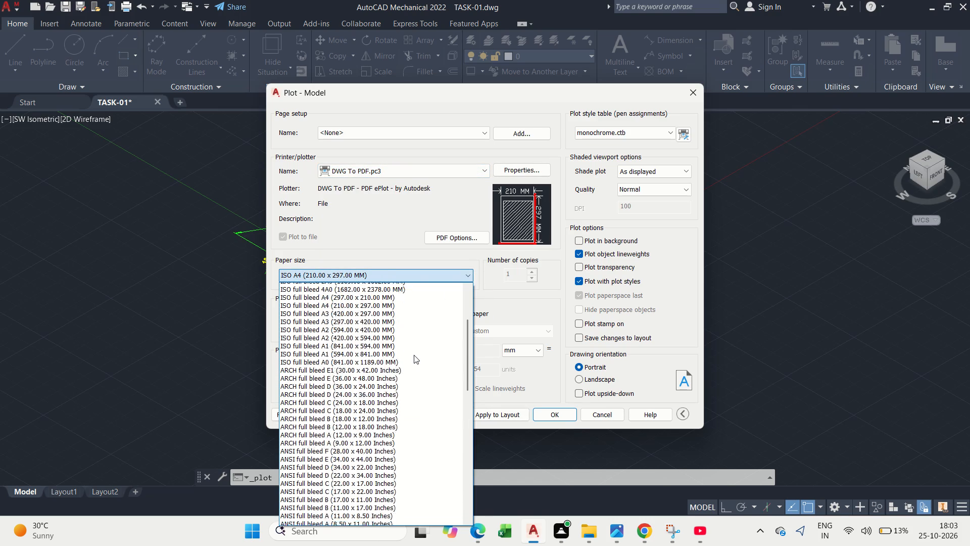
pyautogui.click(375, 316)
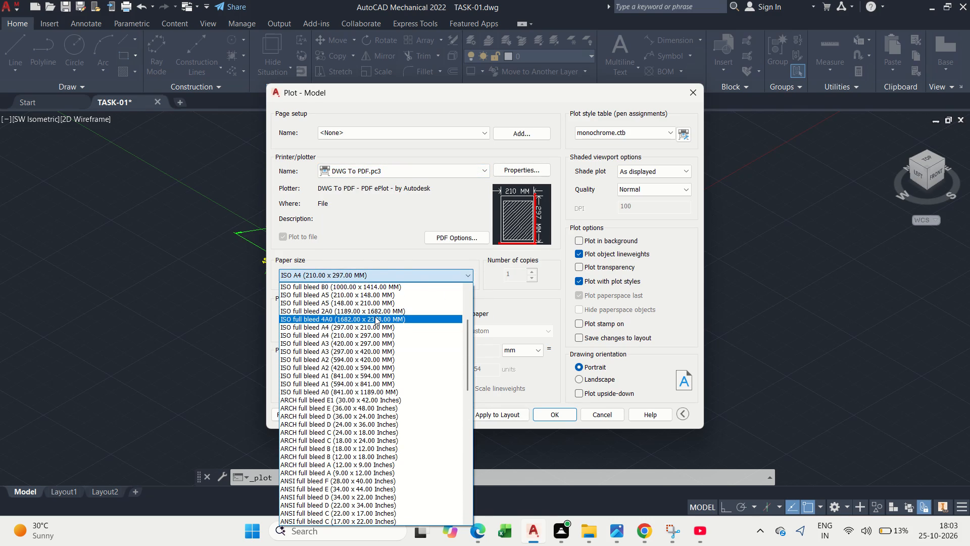
# Assign the monochrome.ctb plot style table to all layouts and centre the plot on the paper.
pyautogui.click(667, 128)
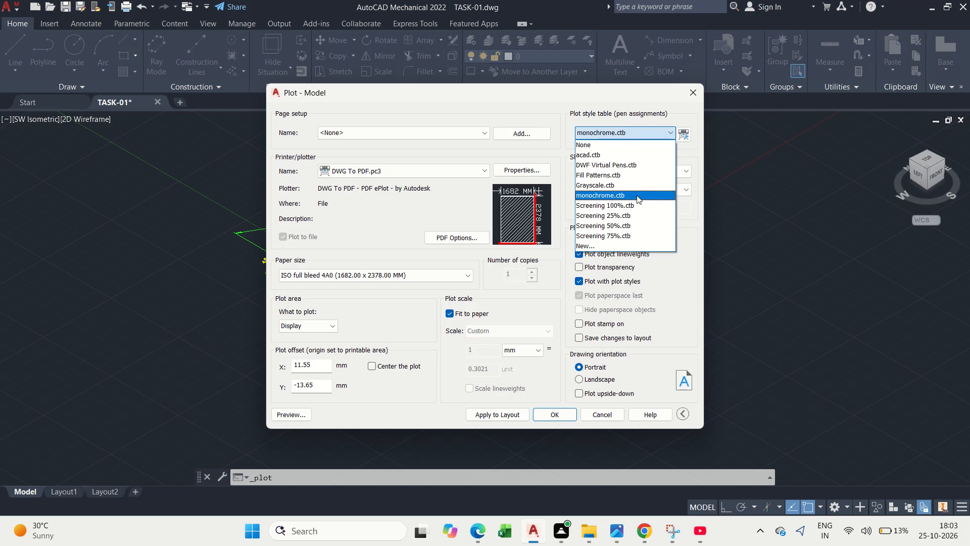
pyautogui.click(638, 192)
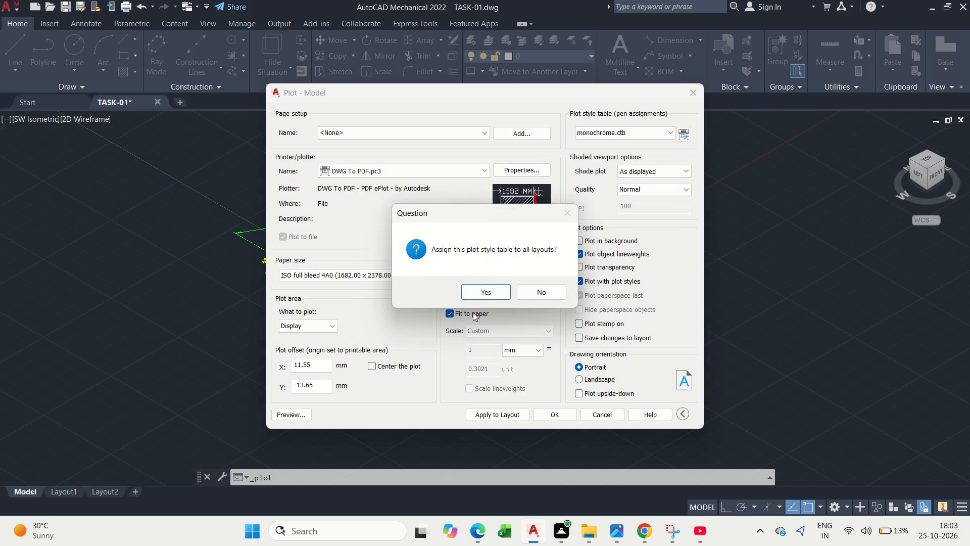
pyautogui.click(486, 295)
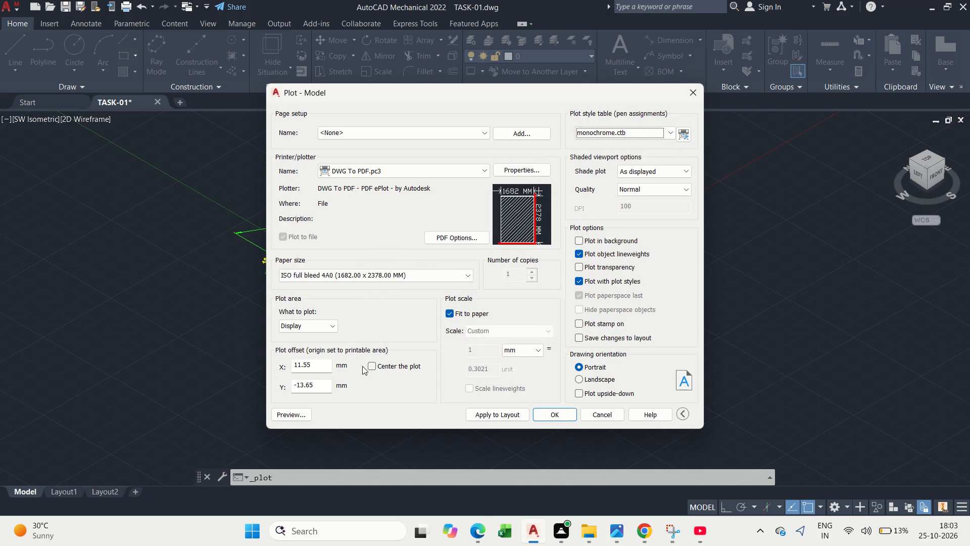
pyautogui.click(375, 364)
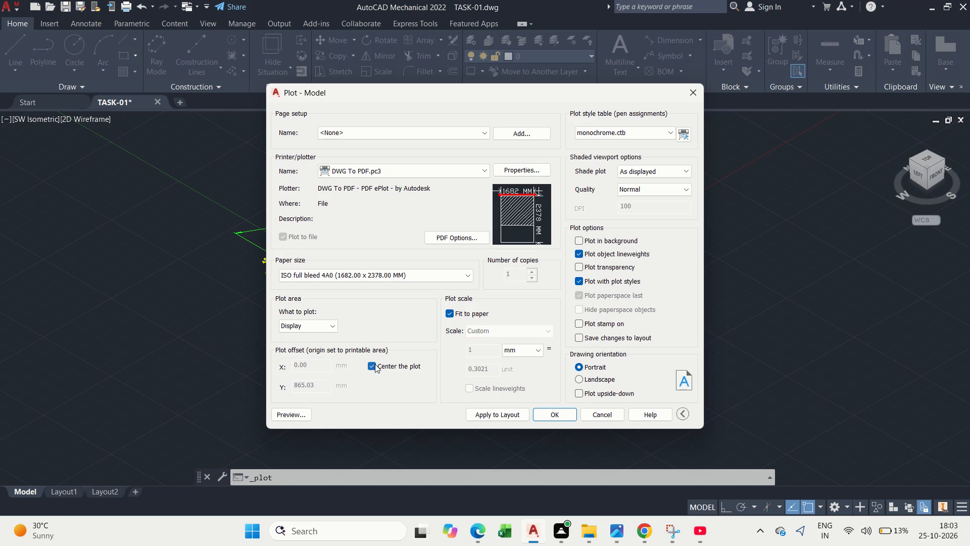
# Set the plot area to a window enclosing the whole dimensioned bracket.
pyautogui.click(332, 329)
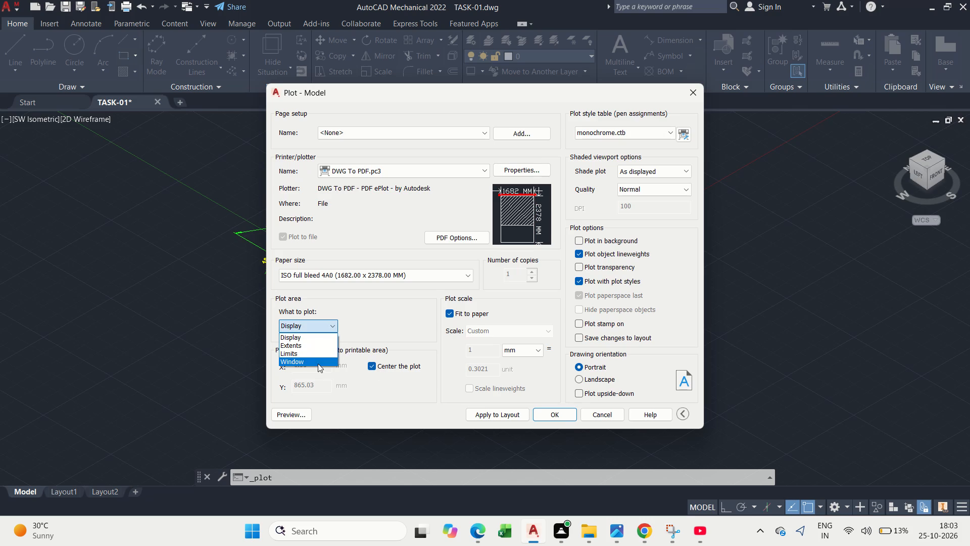
pyautogui.click(318, 364)
pyautogui.scroll(-2, 344, 341)
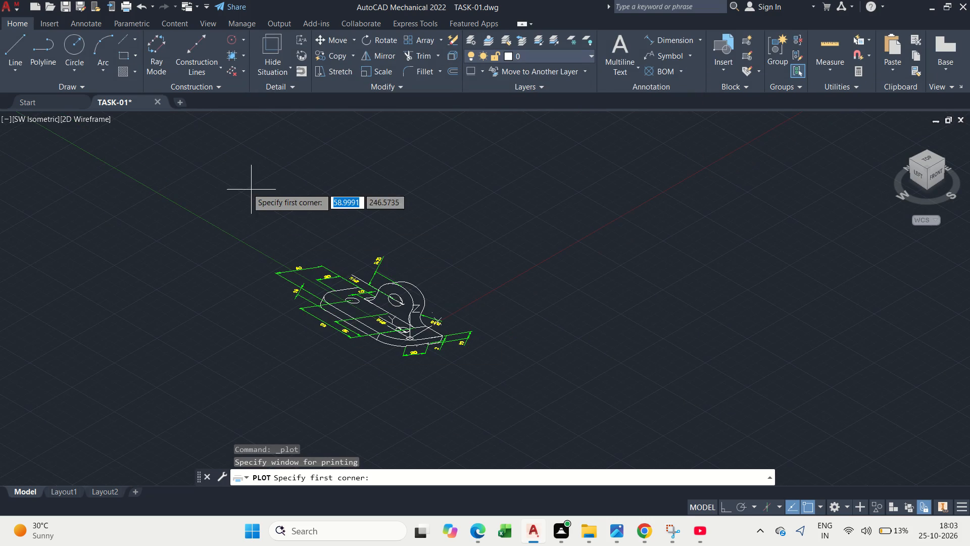
pyautogui.moveTo(240, 181); pyautogui.dragTo(288, 237)
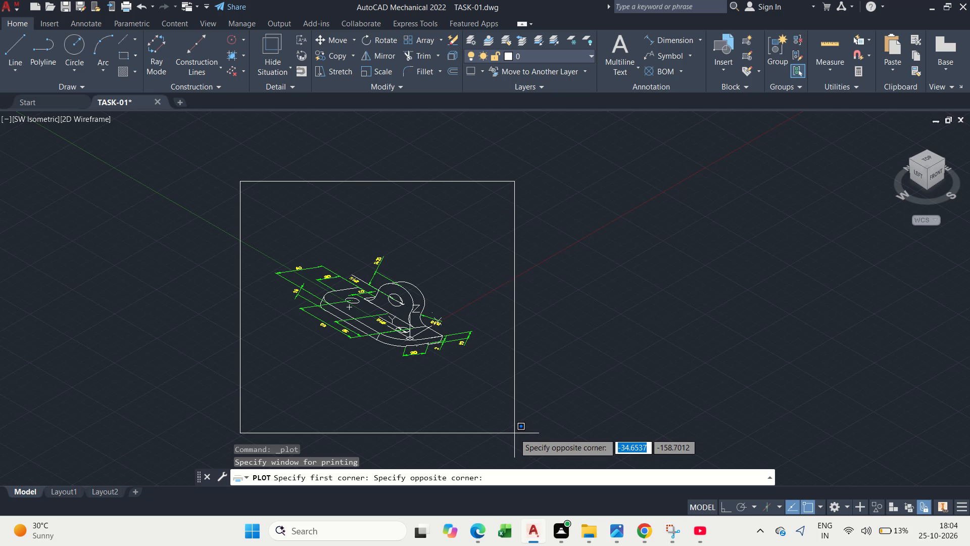
pyautogui.click(514, 433)
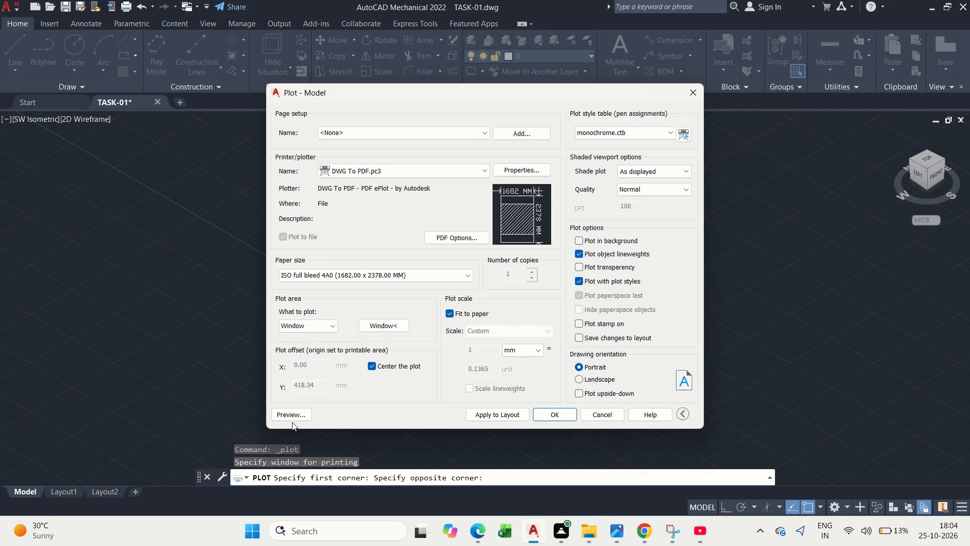
# Set the drawing orientation to landscape and preview the plot to check the bracket and its dimensions.
pyautogui.click(577, 382)
pyautogui.click(293, 412)
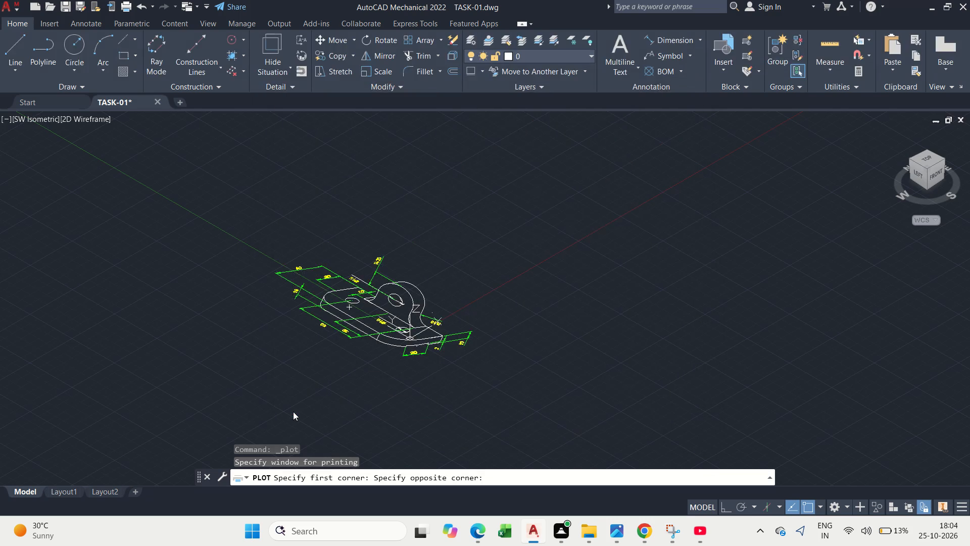
pyautogui.scroll(3, 511, 299)
pyautogui.scroll(-2, 511, 299)
pyautogui.moveTo(511, 299); pyautogui.dragTo(522, 372, button='middle')
pyautogui.scroll(-1, 522, 372)
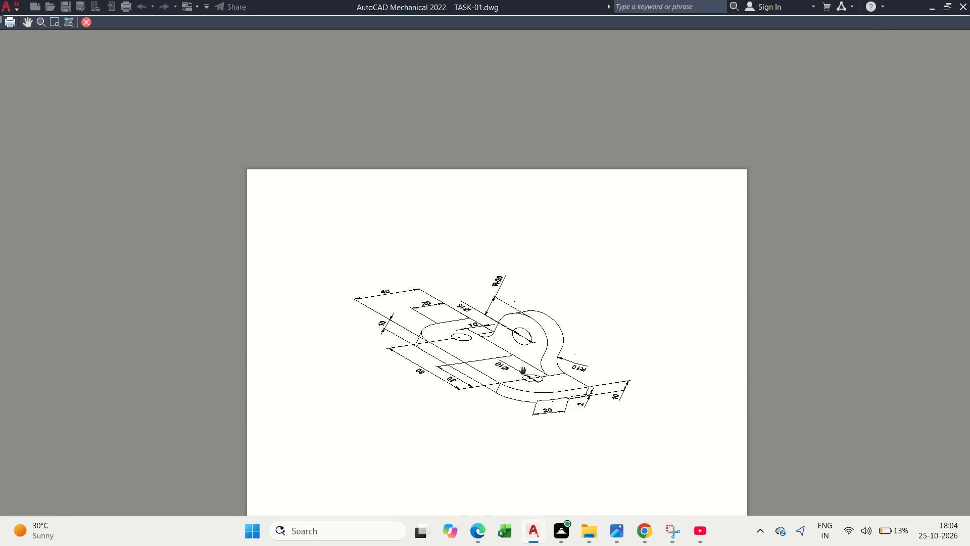
# Plot the sheet from the preview and save it as TASK-01-Model.pdf in the TASK OF TEST folder within the desktop project folder.
pyautogui.click(9, 22)
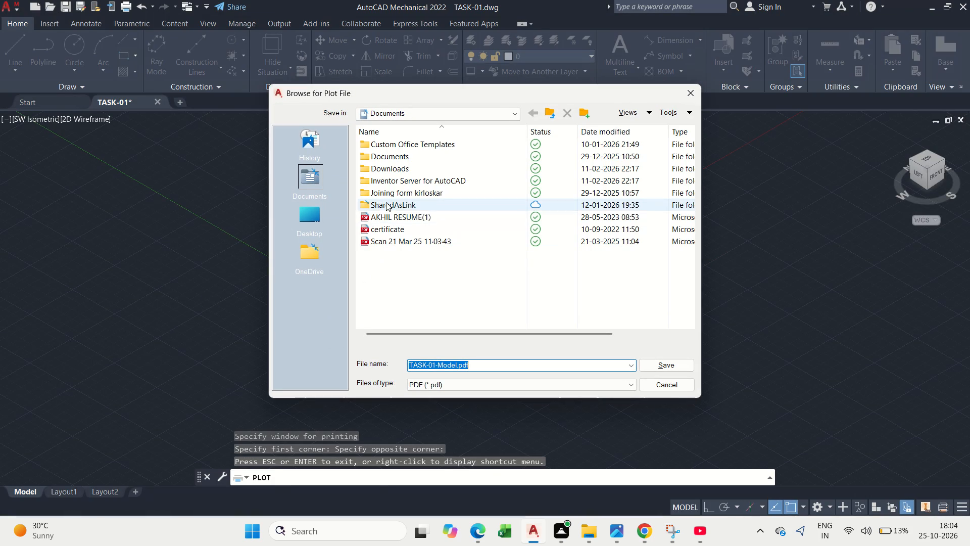
pyautogui.click(293, 252)
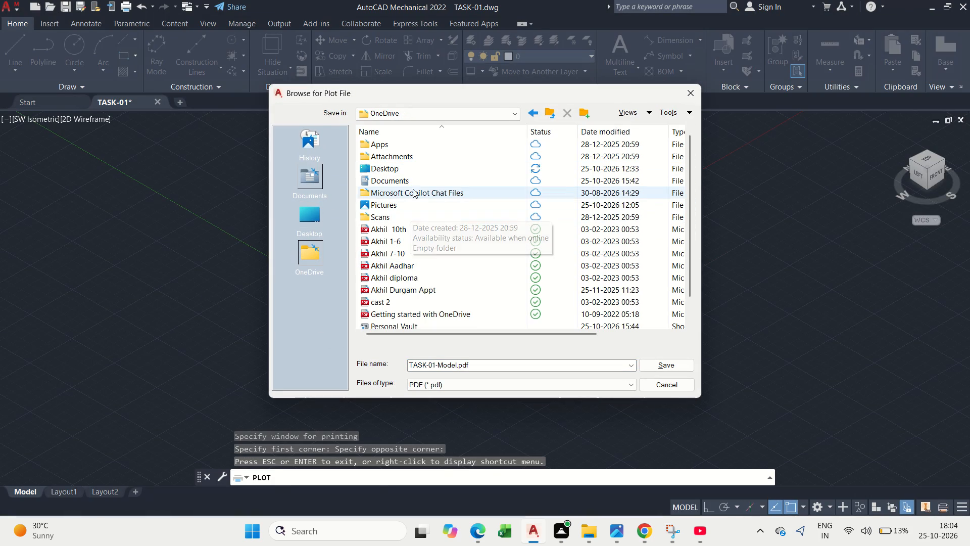
pyautogui.scroll(4, 417, 291)
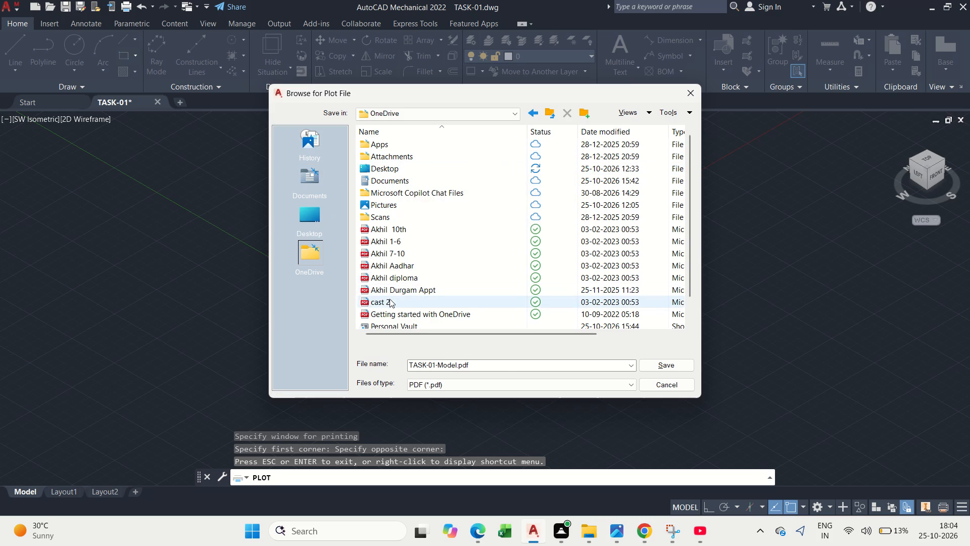
pyautogui.scroll(-1, 390, 299)
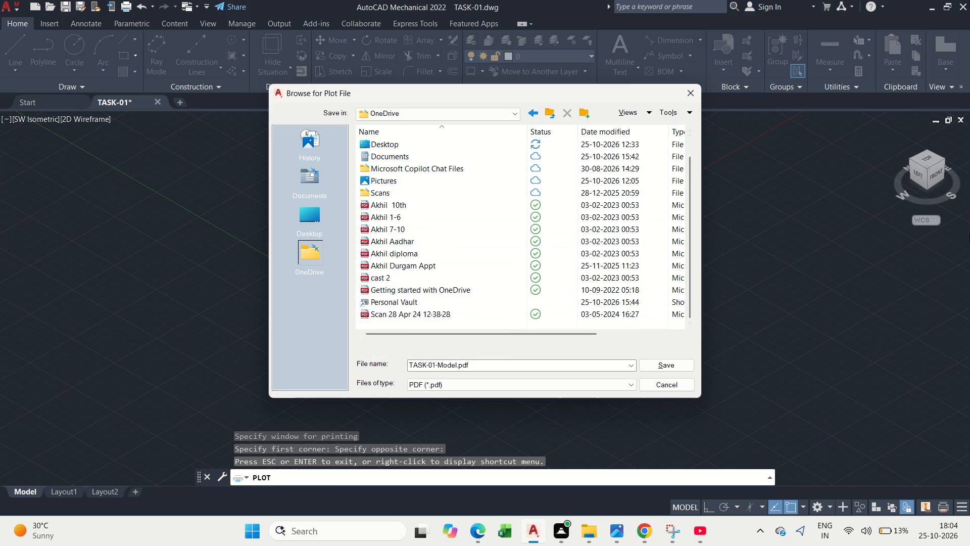
pyautogui.click(315, 229)
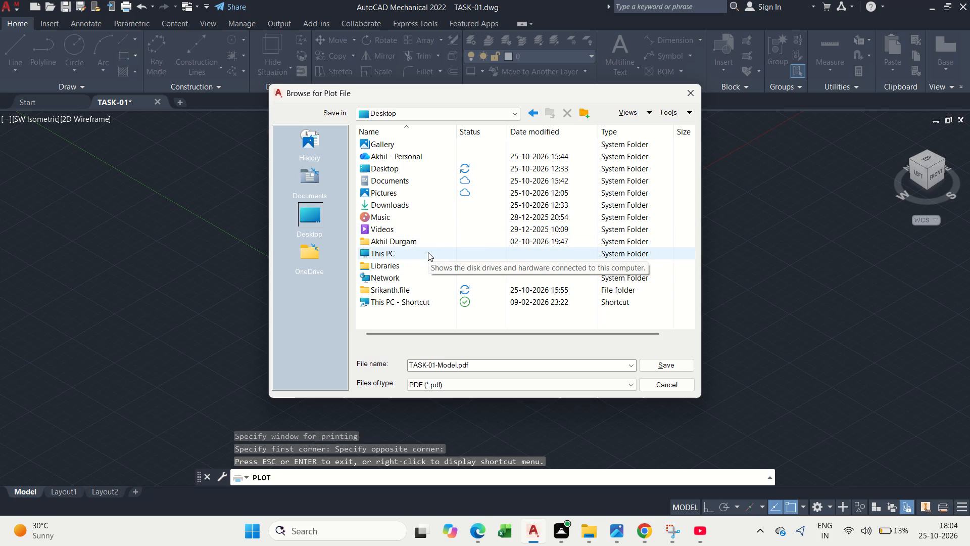
pyautogui.doubleClick(396, 288)
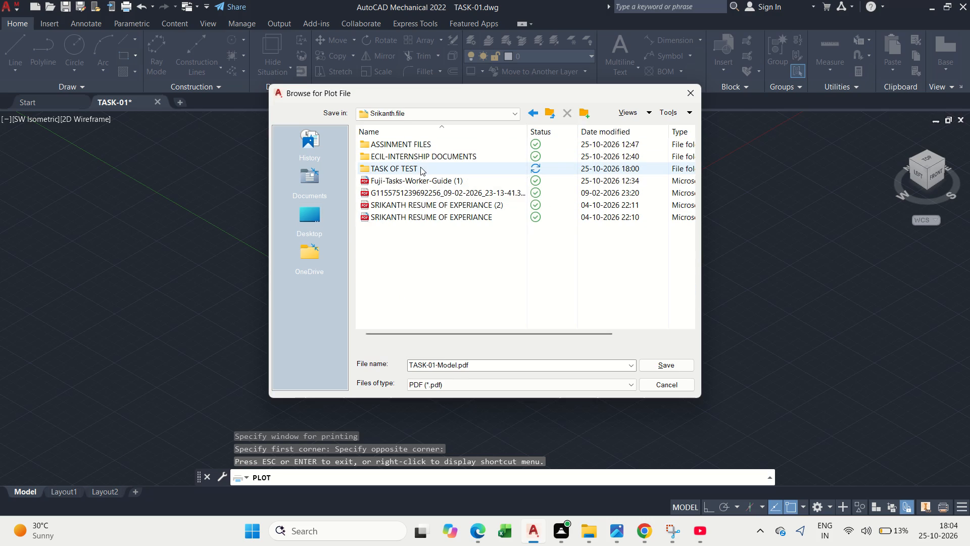
pyautogui.tripleClick(420, 167)
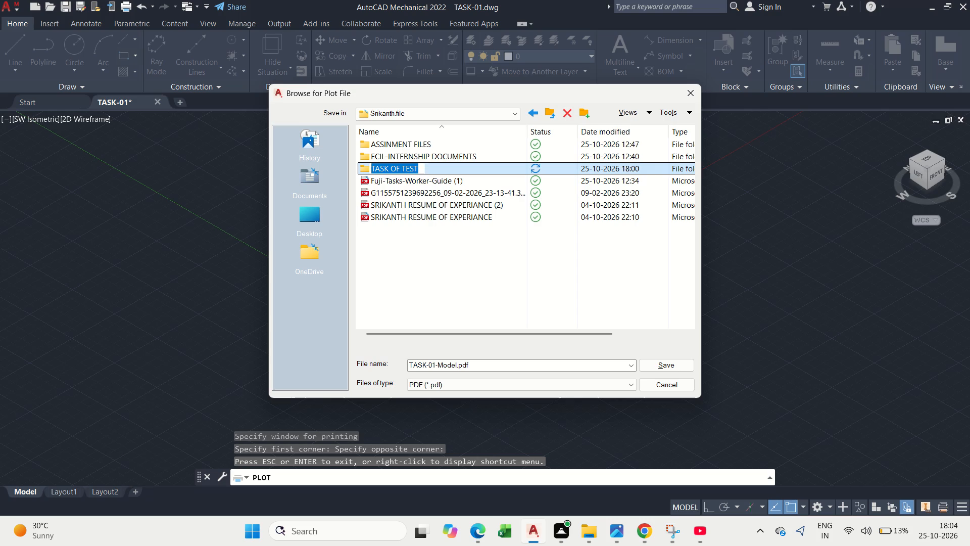
pyautogui.click(429, 267)
pyautogui.doubleClick(451, 168)
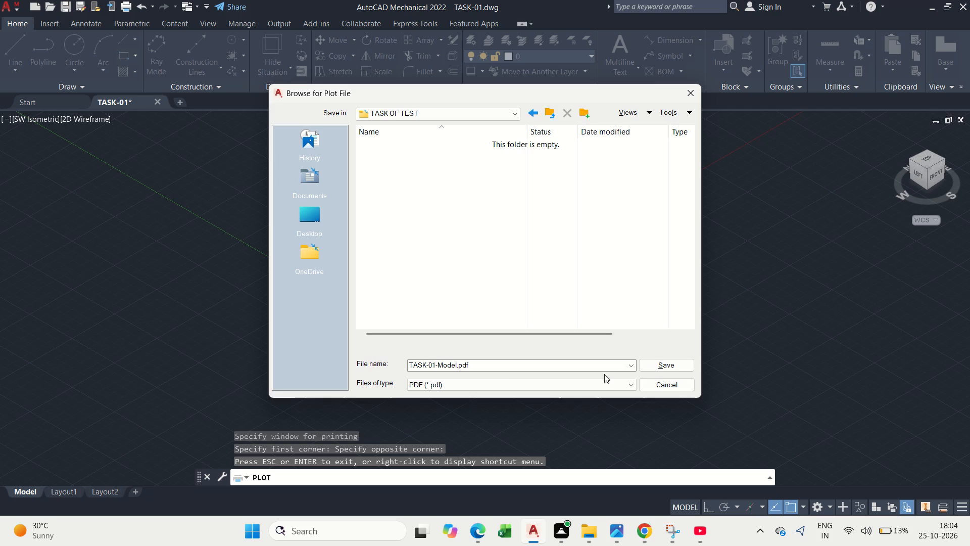
pyautogui.click(660, 371)
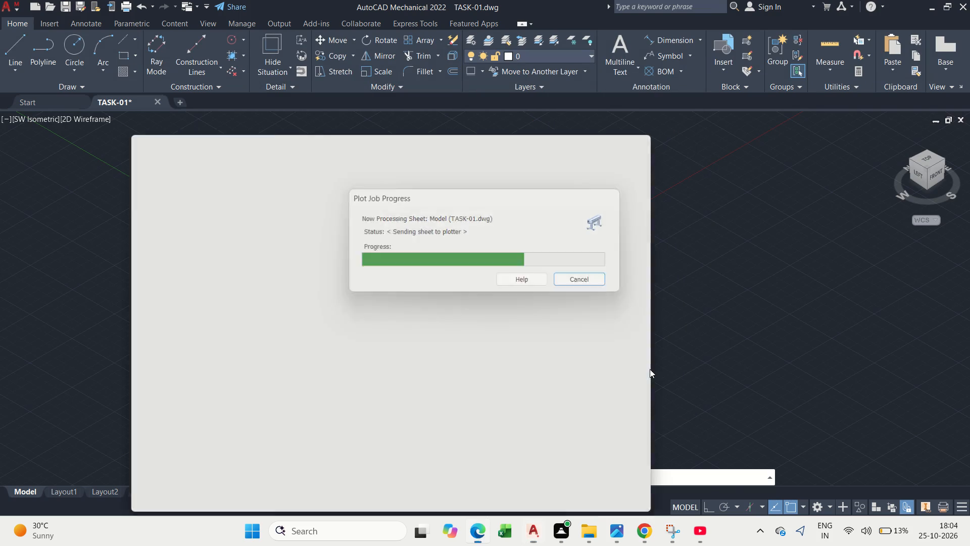
# Check the plotted bracket and its dimensions in the opened TASK-01-Model.pdf, dismiss the rewards pop-up, and close the browser.
pyautogui.scroll(-3, 352, 317)
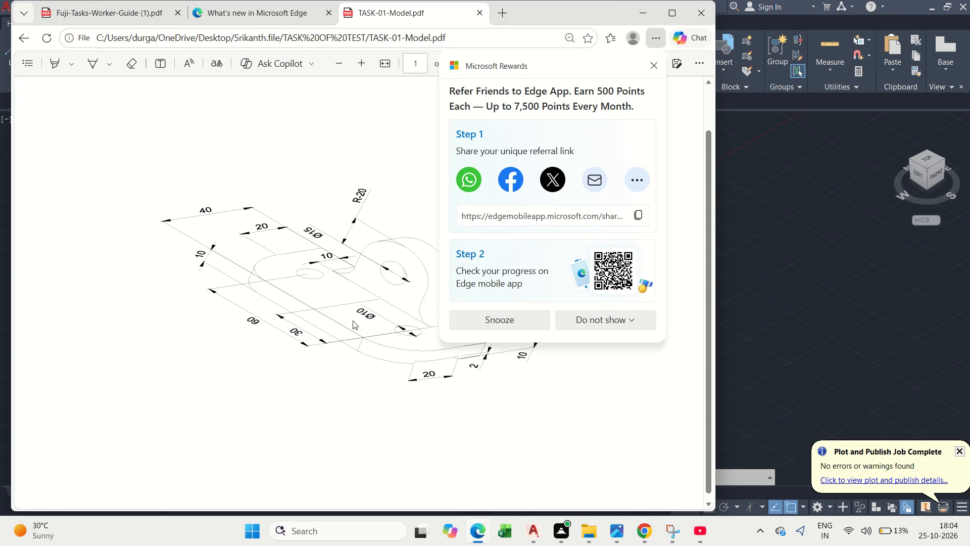
pyautogui.scroll(3, 384, 362)
pyautogui.click(651, 62)
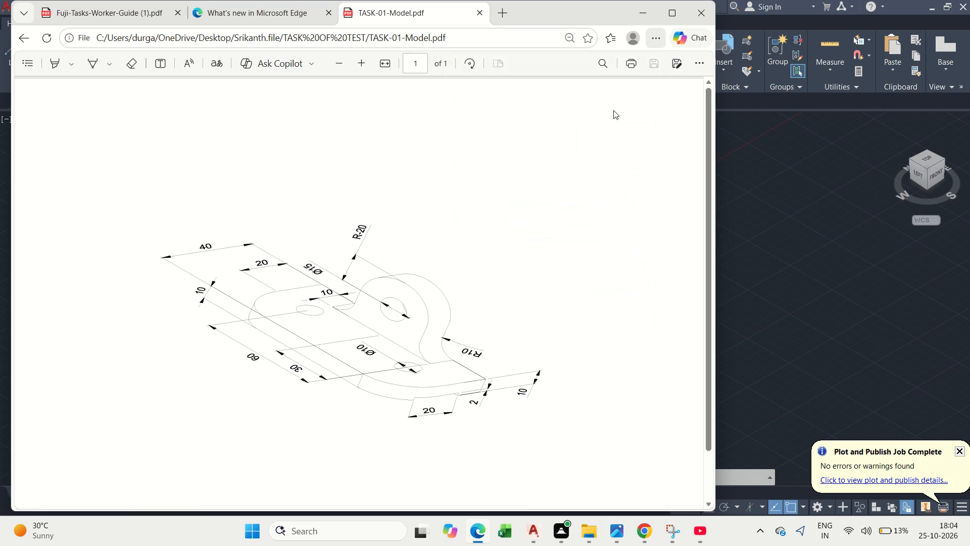
pyautogui.scroll(-2, 475, 312)
pyautogui.scroll(2, 483, 330)
pyautogui.click(697, 19)
# Minimise AutoCAD to bring the bracket's reference image into view.
pyautogui.scroll(-1, 470, 370)
pyautogui.moveTo(471, 372); pyautogui.dragTo(480, 377, button='middle')
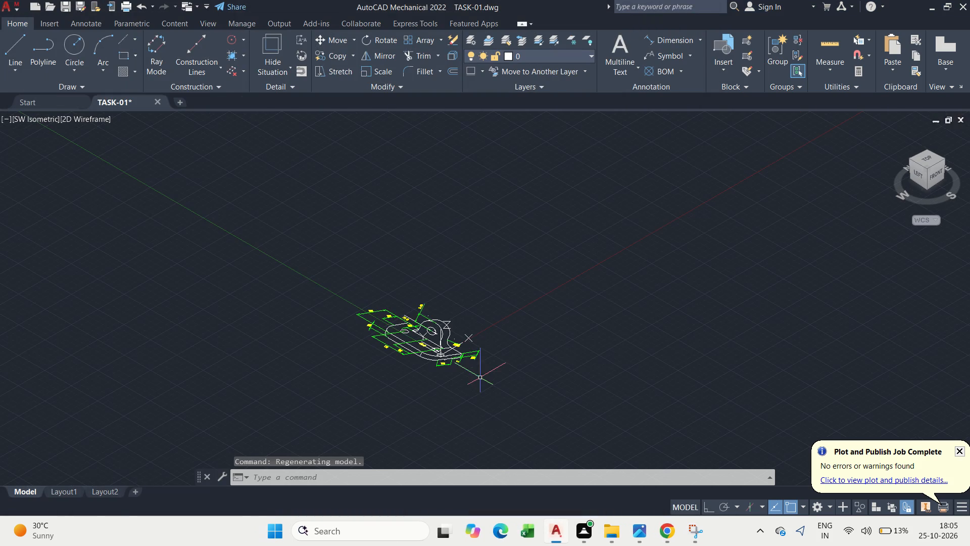
pyautogui.click(930, 12)
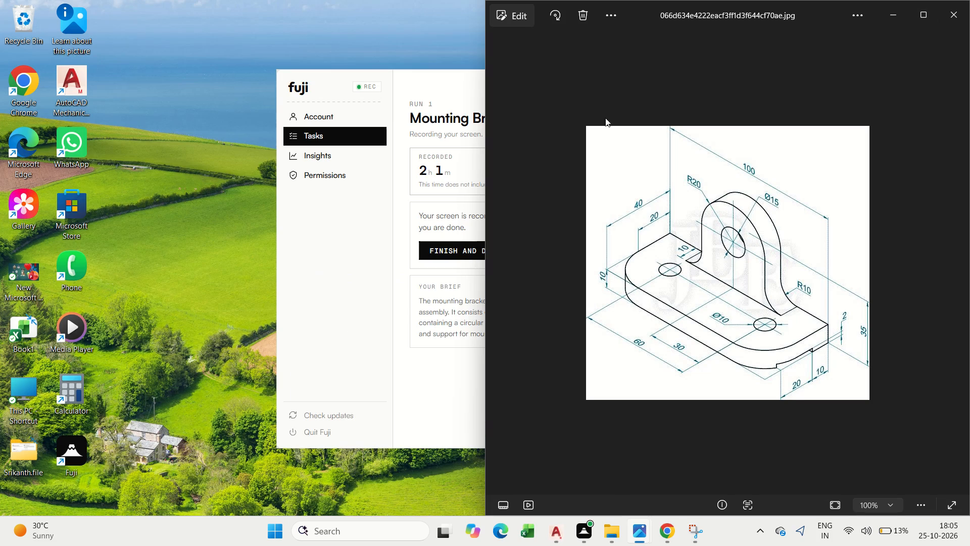